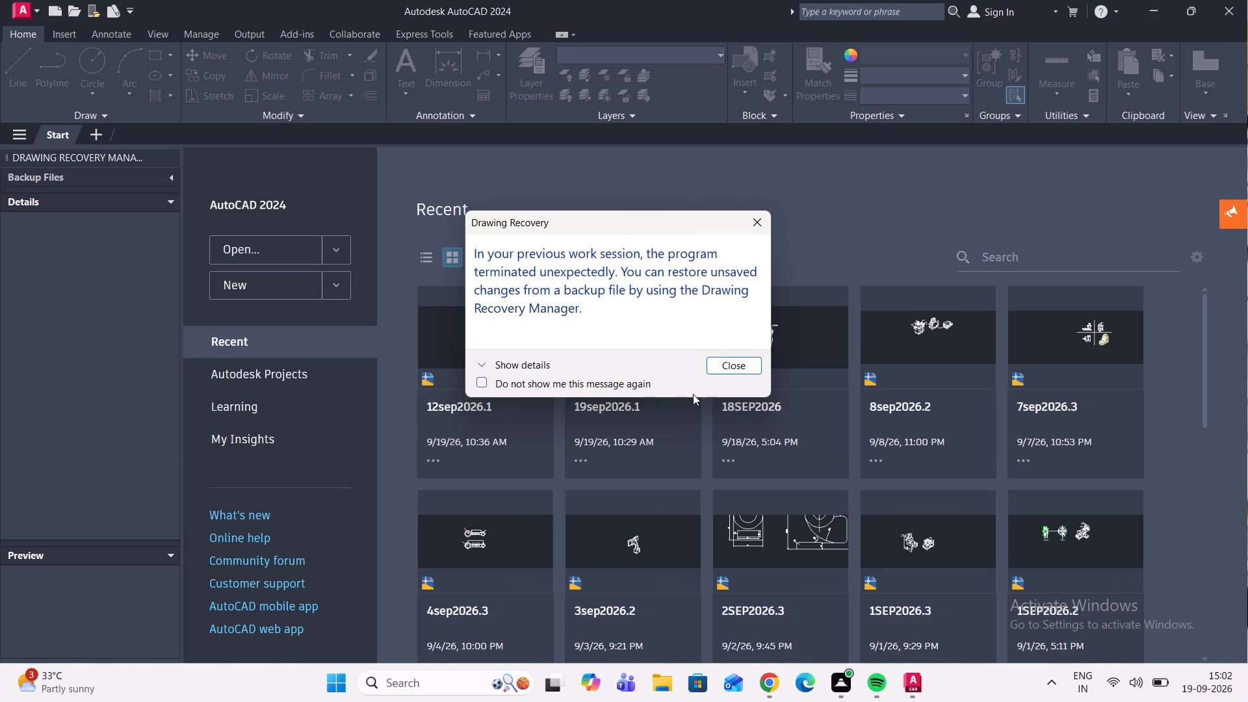
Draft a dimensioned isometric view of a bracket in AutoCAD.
Dismiss the drawing recovery notice and start a new blank drawing.
left_click(762, 226)
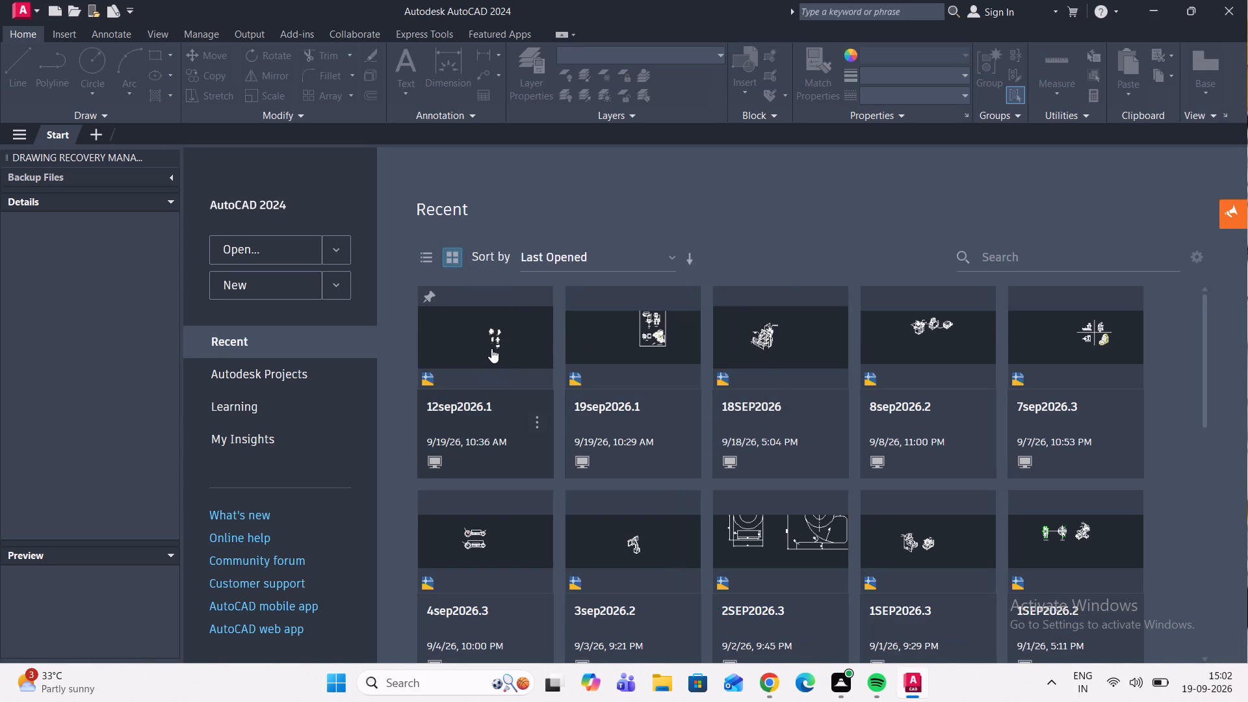
left_click(276, 285)
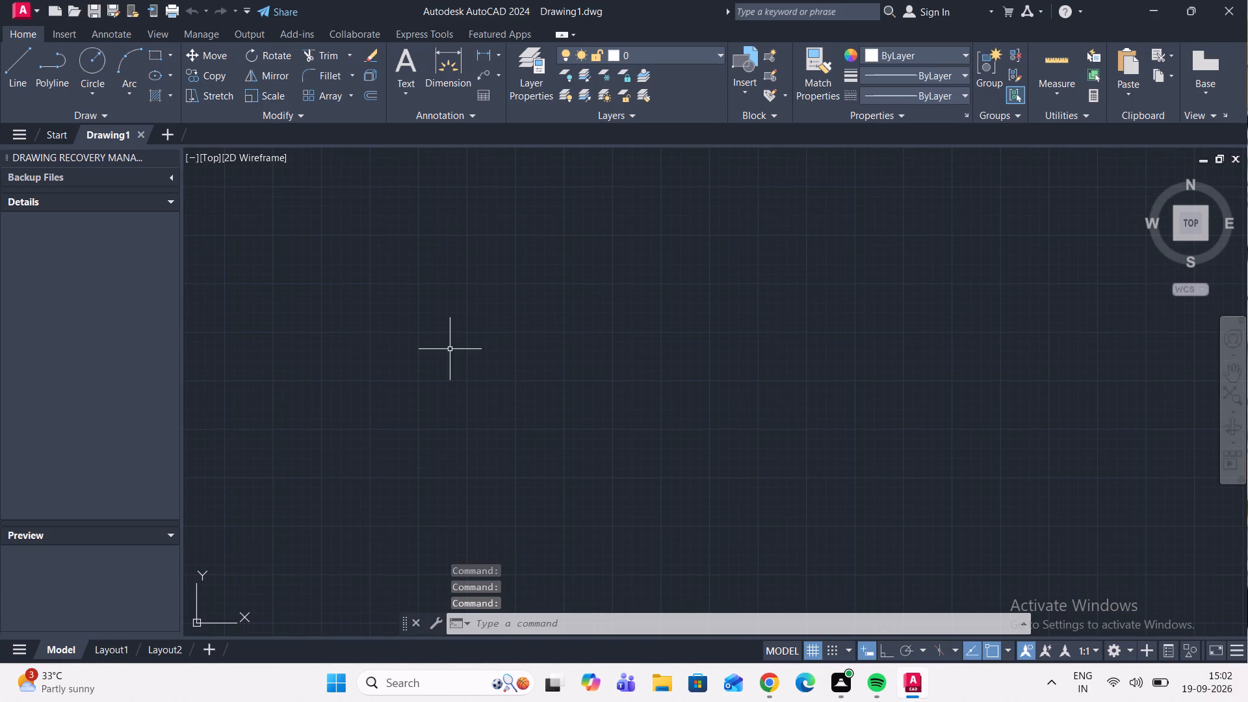
Switch the drawing to isometric drafting with the Left isoplane.
type("isodr")
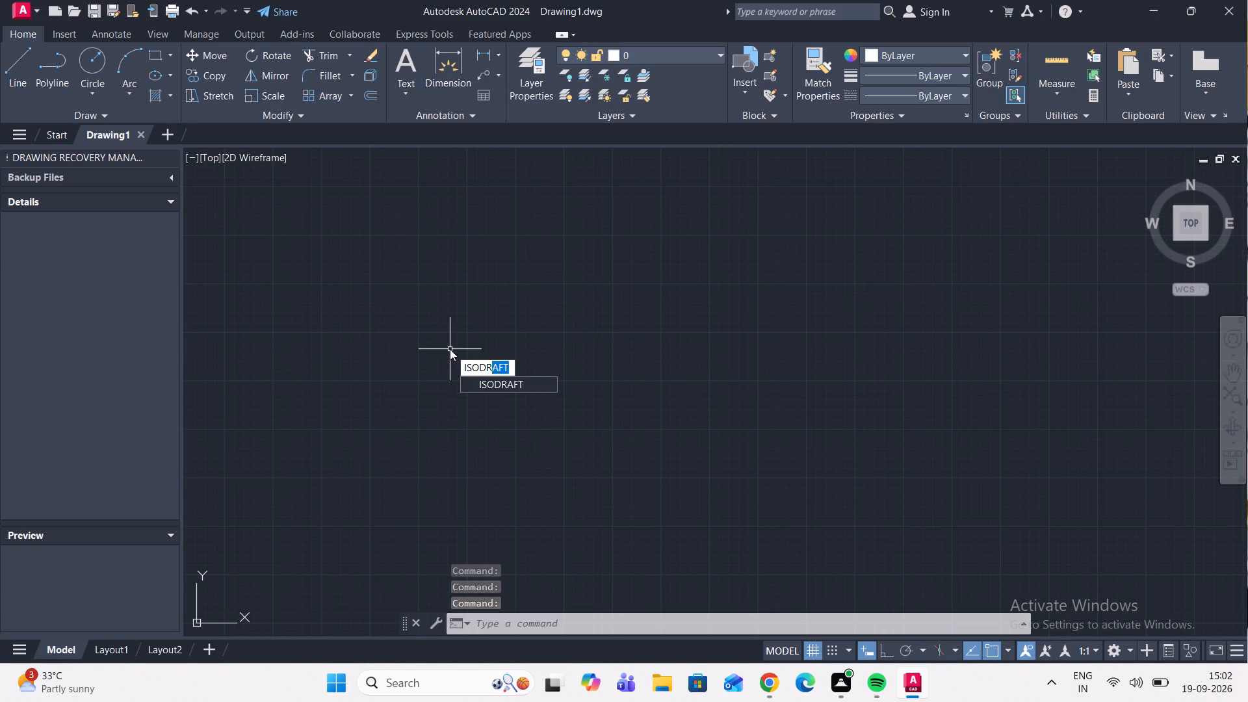
key("Return")
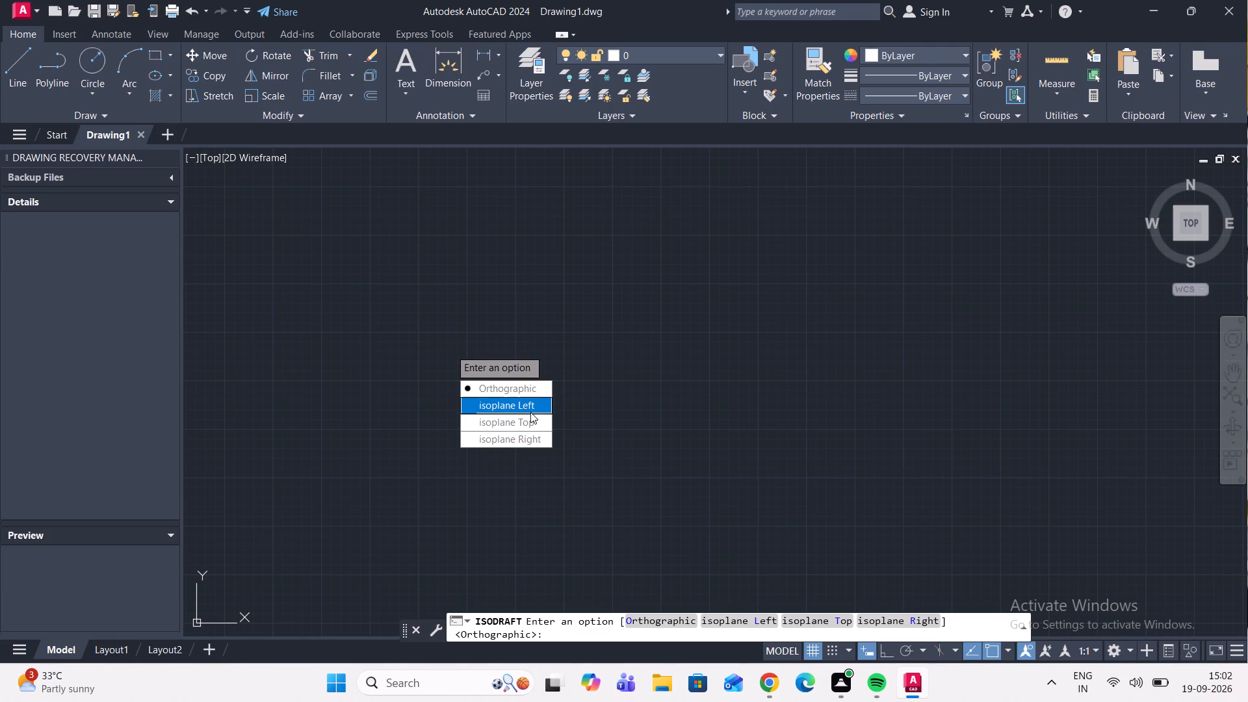
left_click_drag(530, 411, 450, 349)
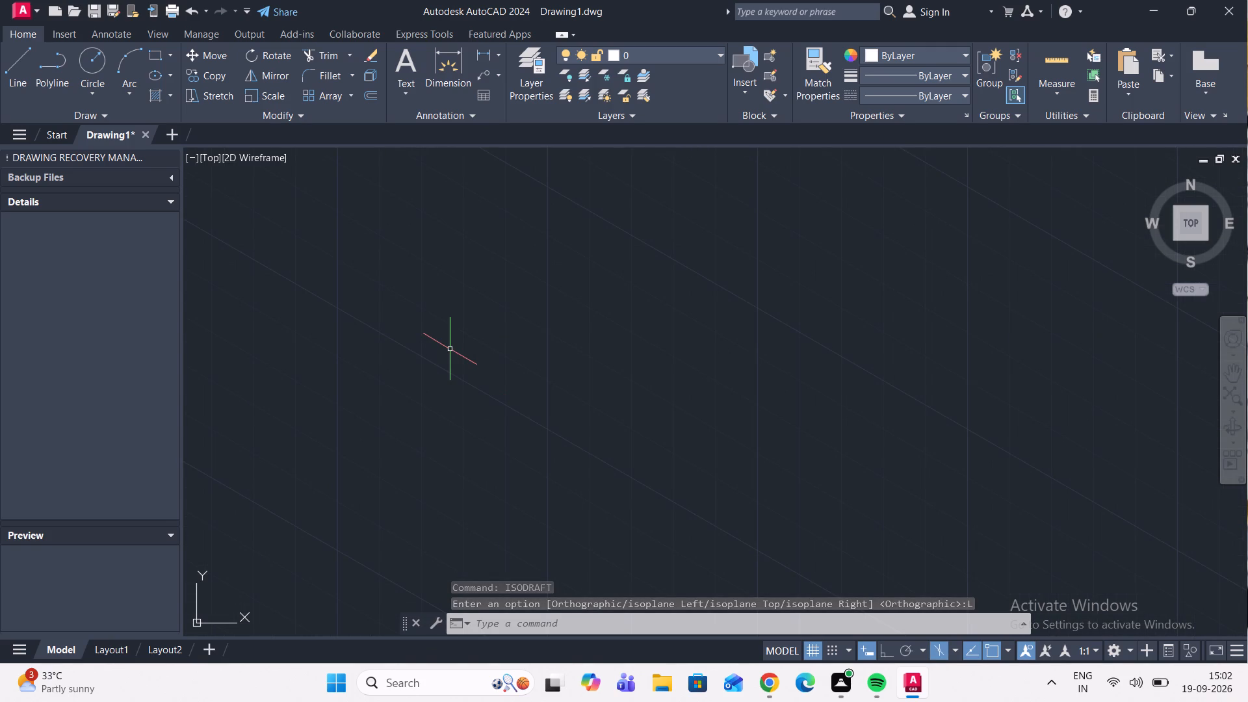
With Ortho on, draw a 100-unit line along the left isoplane's 30° axis, sloping down to the right from a freely picked point.
scroll(450, 349, "down", 1)
middle_click_drag(450, 349, 450, 349)
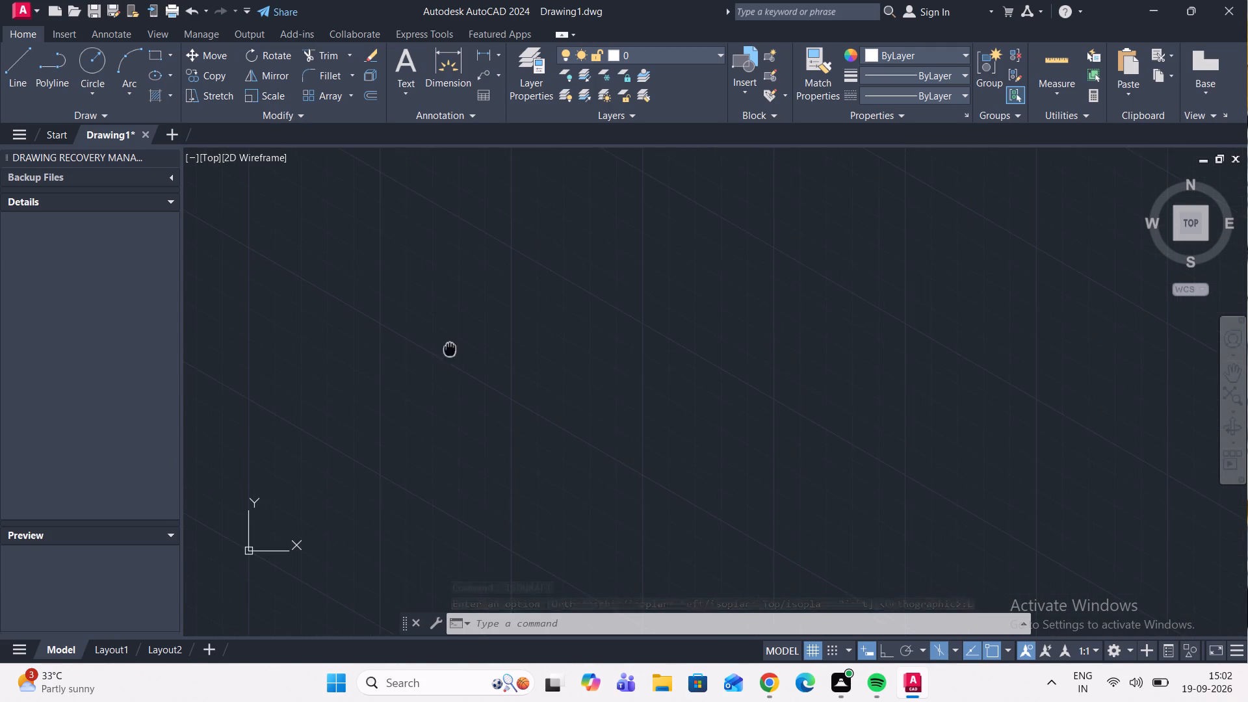
middle_click_drag(450, 349, 494, 362)
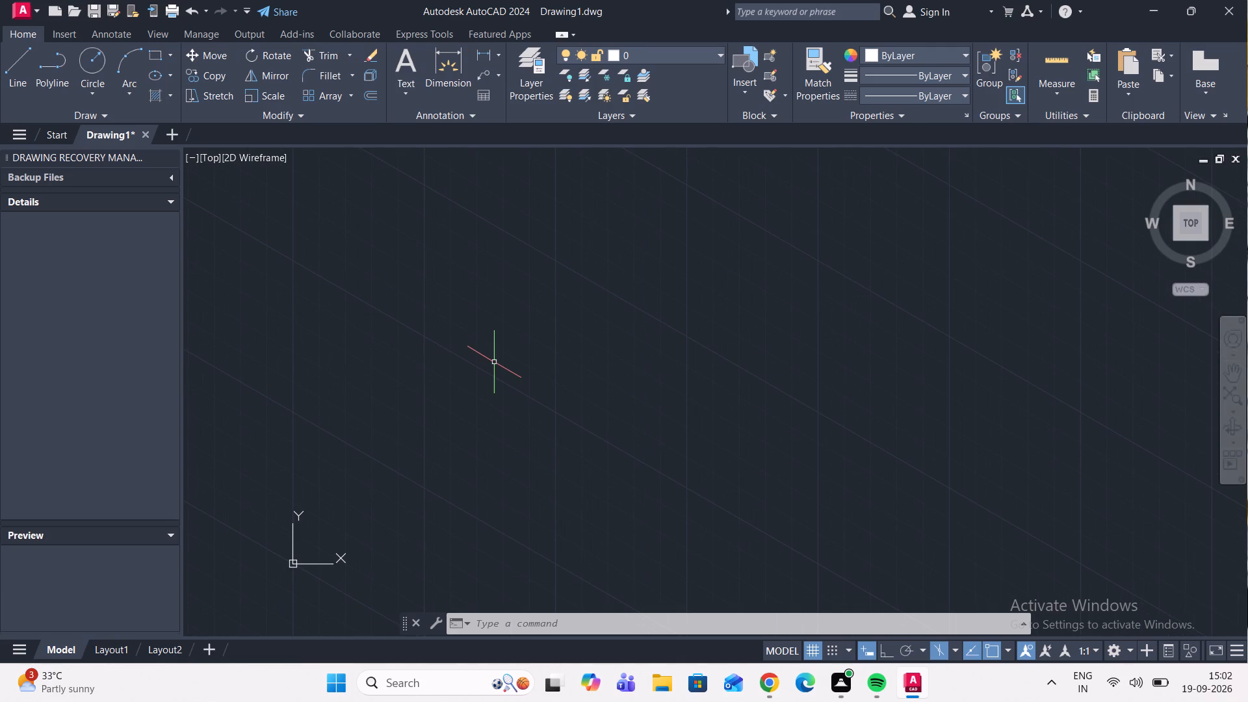
scroll(532, 369, "down", 1)
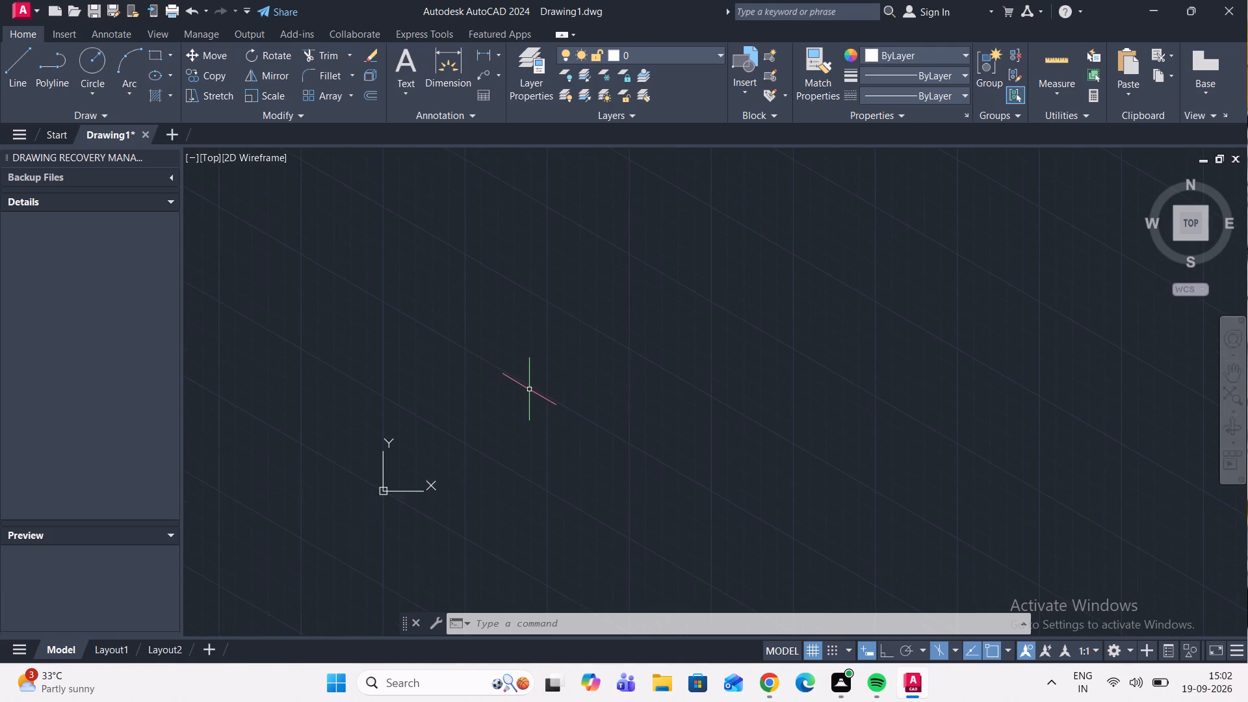
middle_click_drag(528, 386, 495, 377)
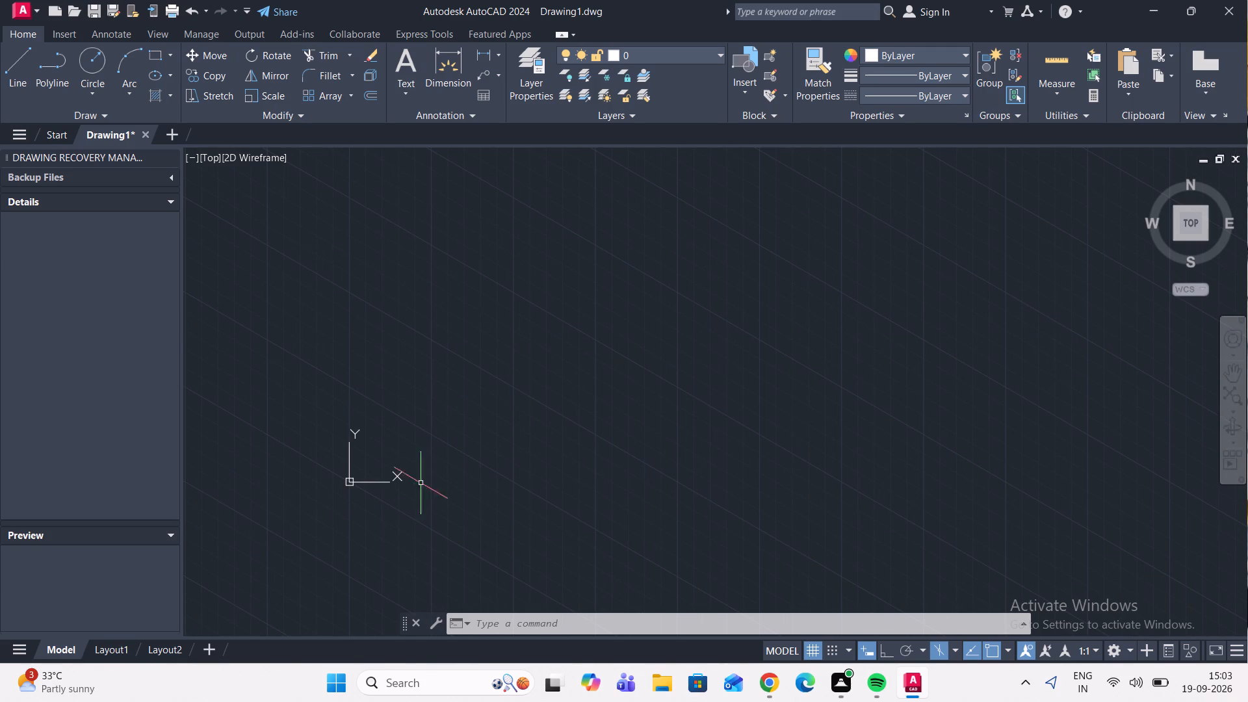
left_click(14, 68)
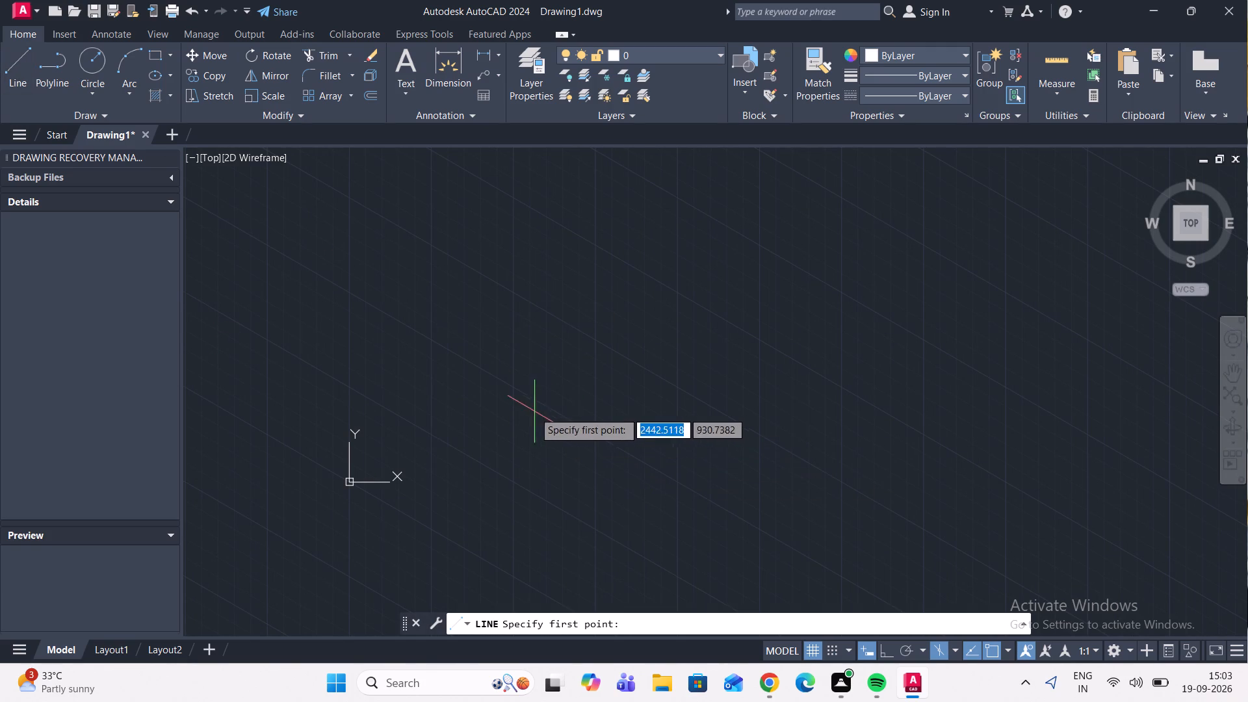
left_click(487, 354)
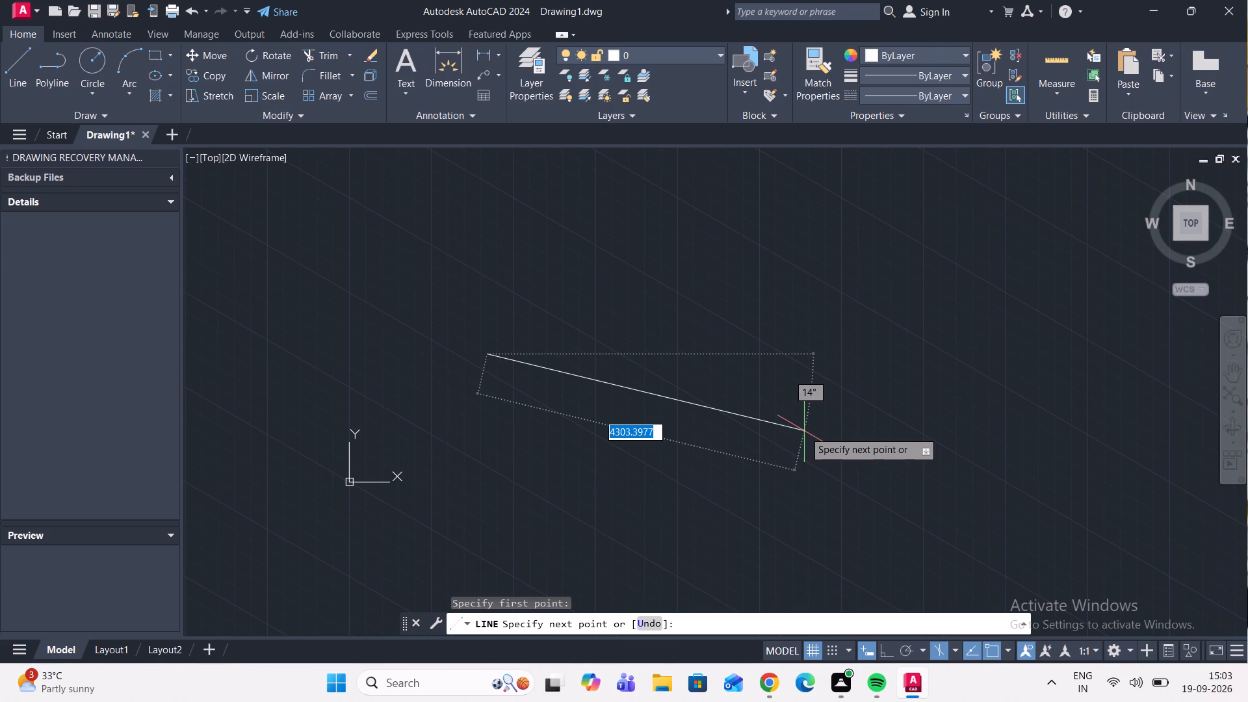
key("F8")
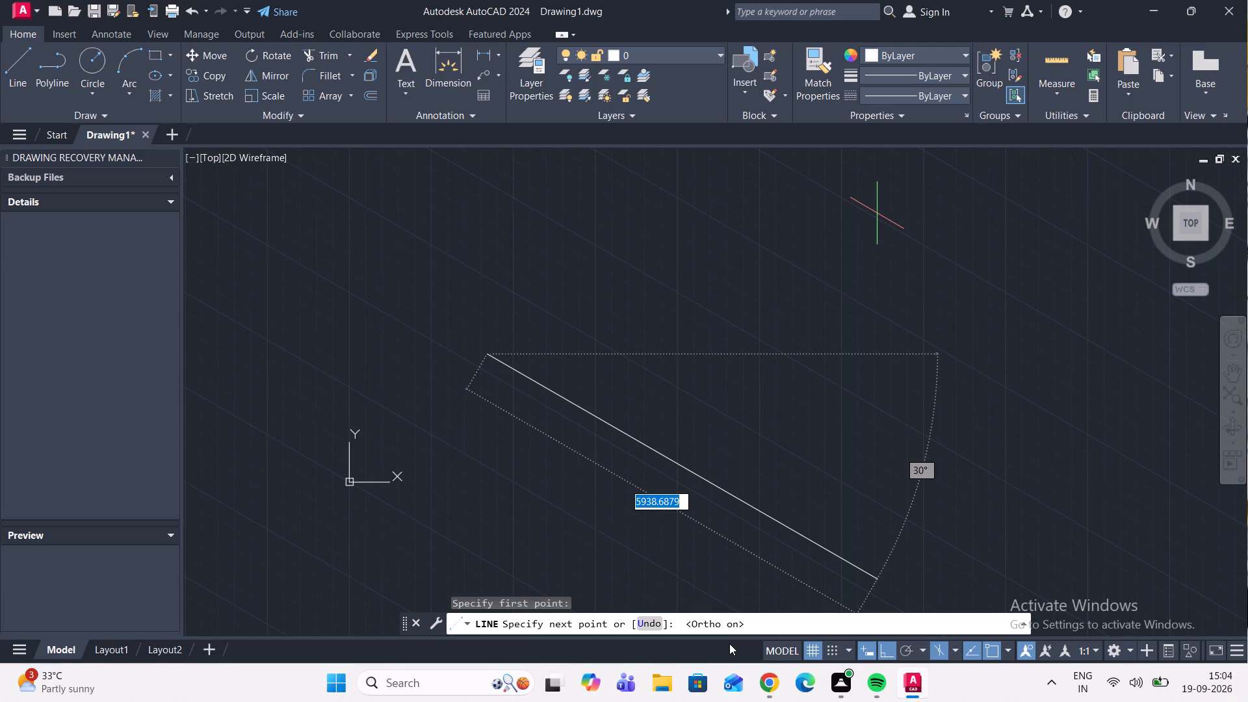
scroll(871, 664, "down", 2)
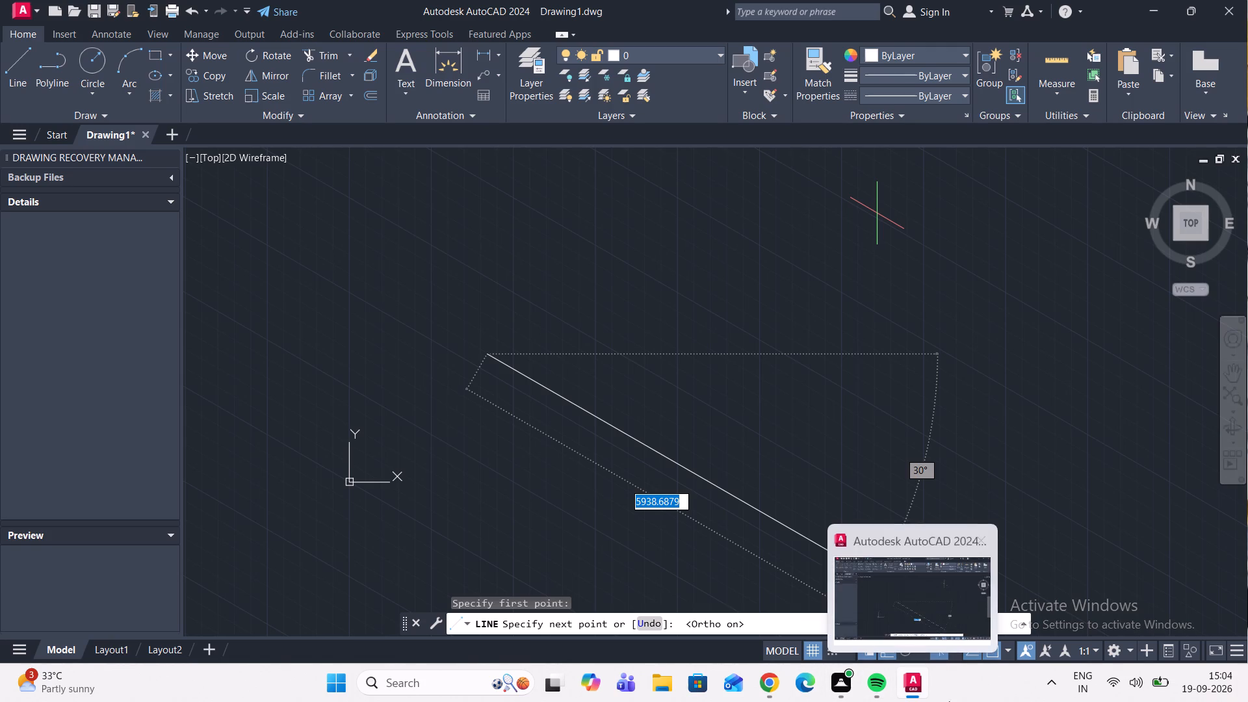
scroll(708, 527, "down", 3)
scroll(530, 434, "up", 3)
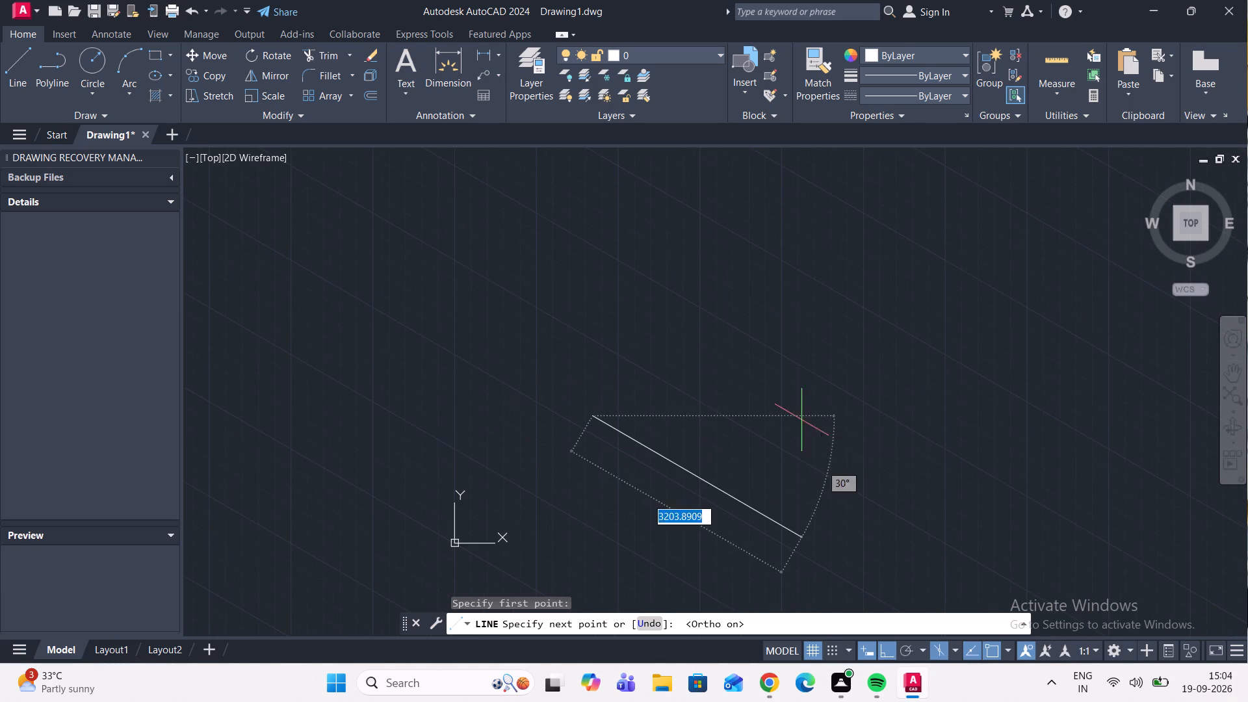
type("100")
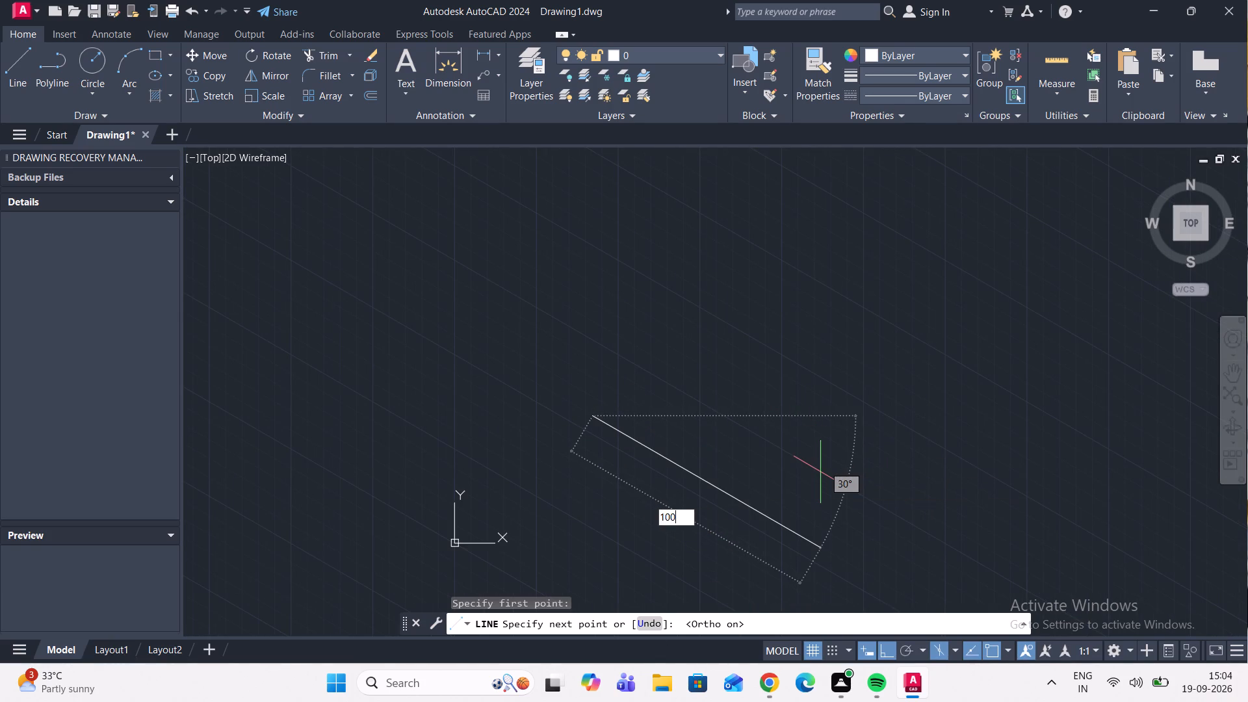
key("Return")
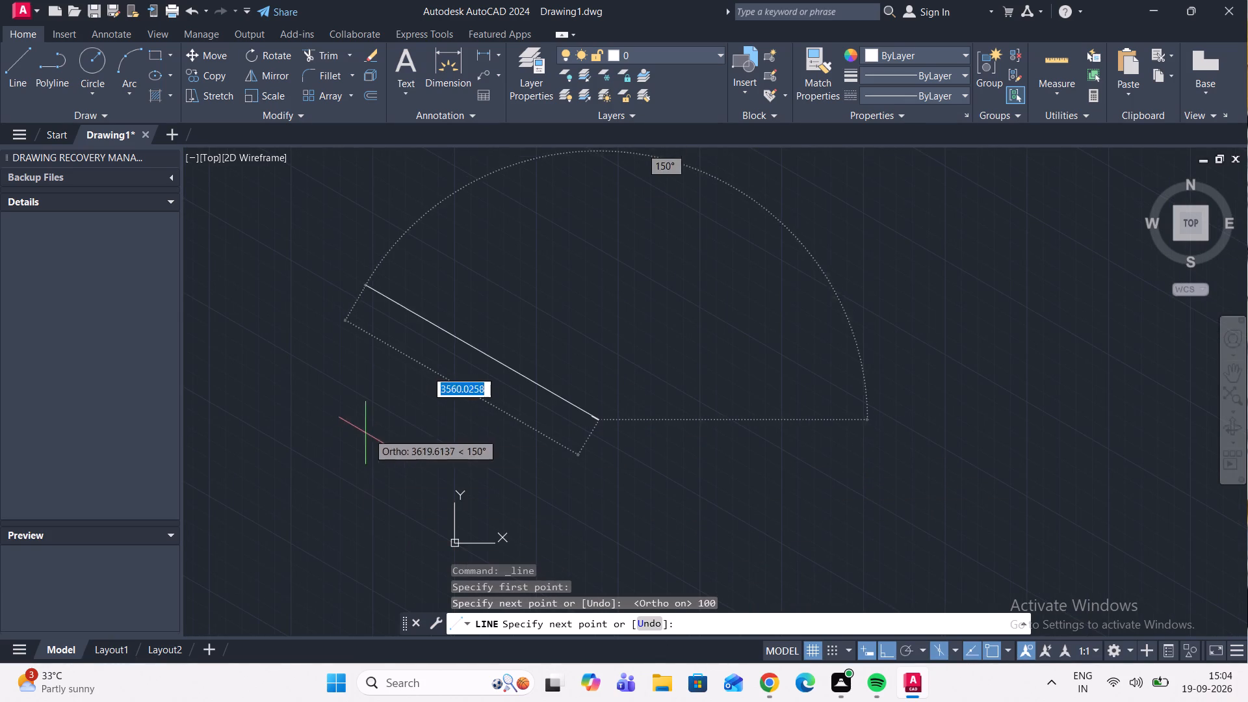
Continue from the lower end of the 100-unit line with a 30-unit vertical line upward and end the Line command.
scroll(566, 389, "up", 2)
scroll(639, 441, "up", 3)
scroll(600, 347, "down", 3)
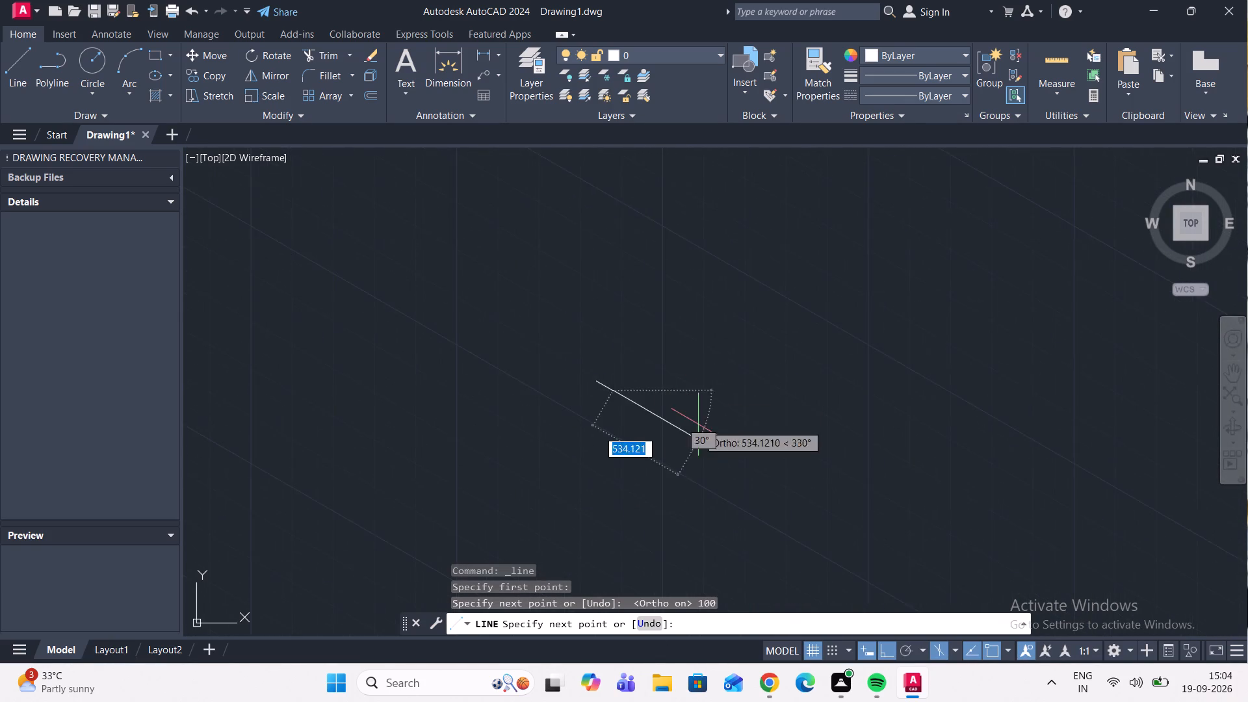
scroll(632, 414, "up", 4)
middle_click_drag(541, 335, 754, 388)
scroll(649, 334, "up", 3)
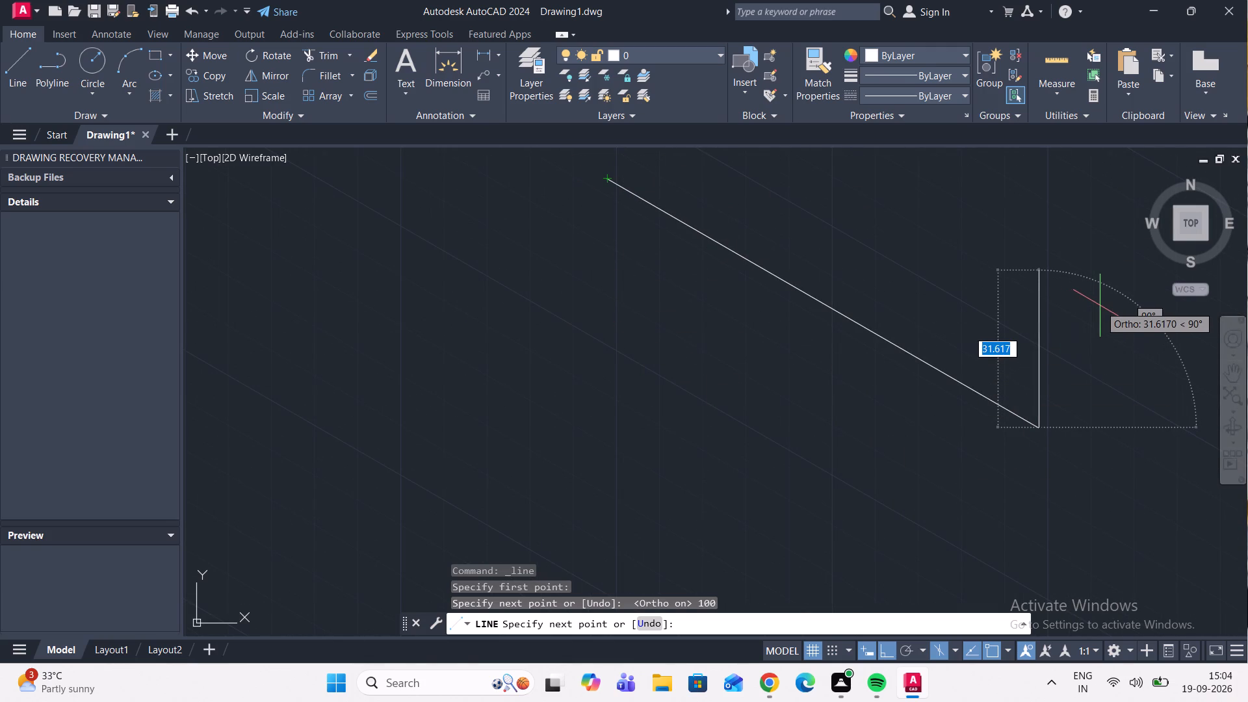
type("30")
key("Return")
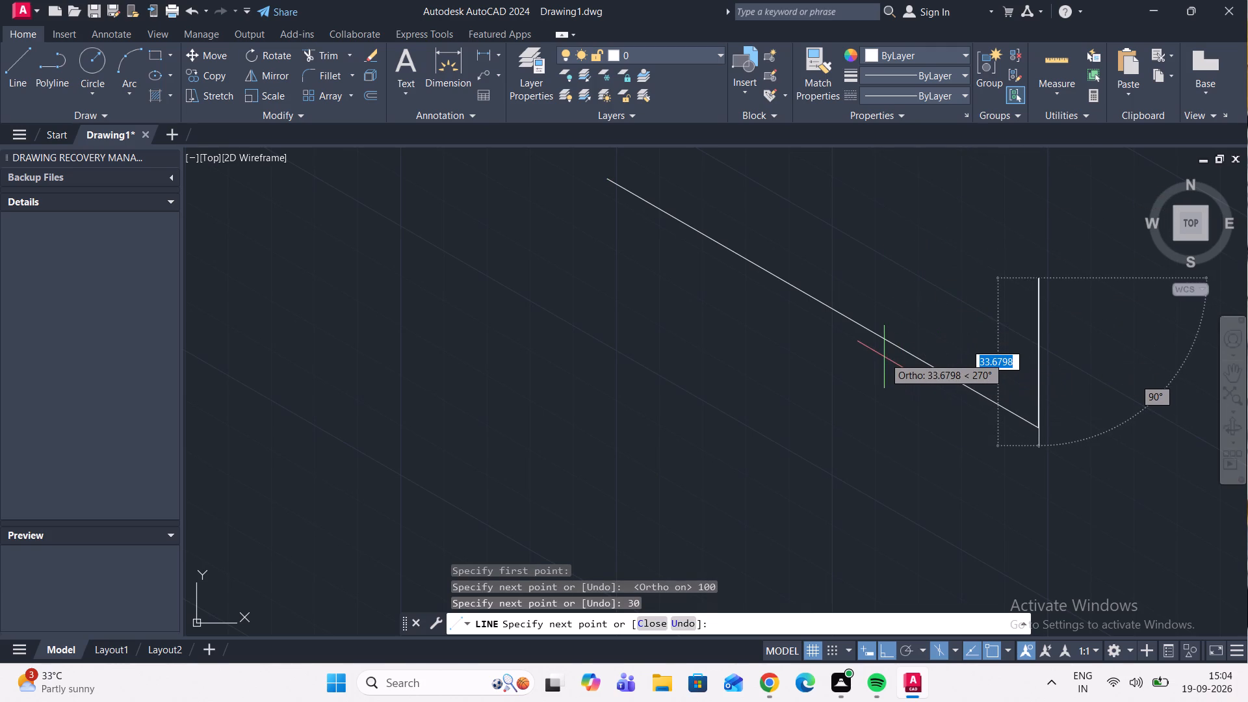
key("Escape")
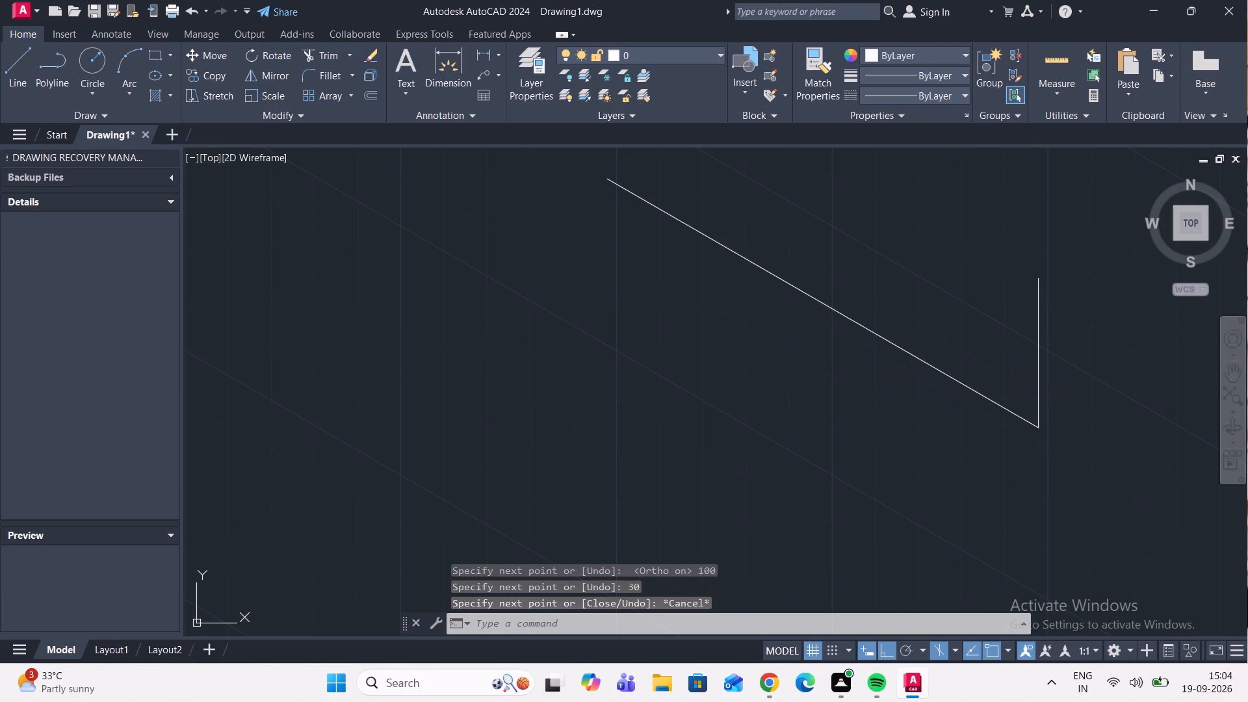
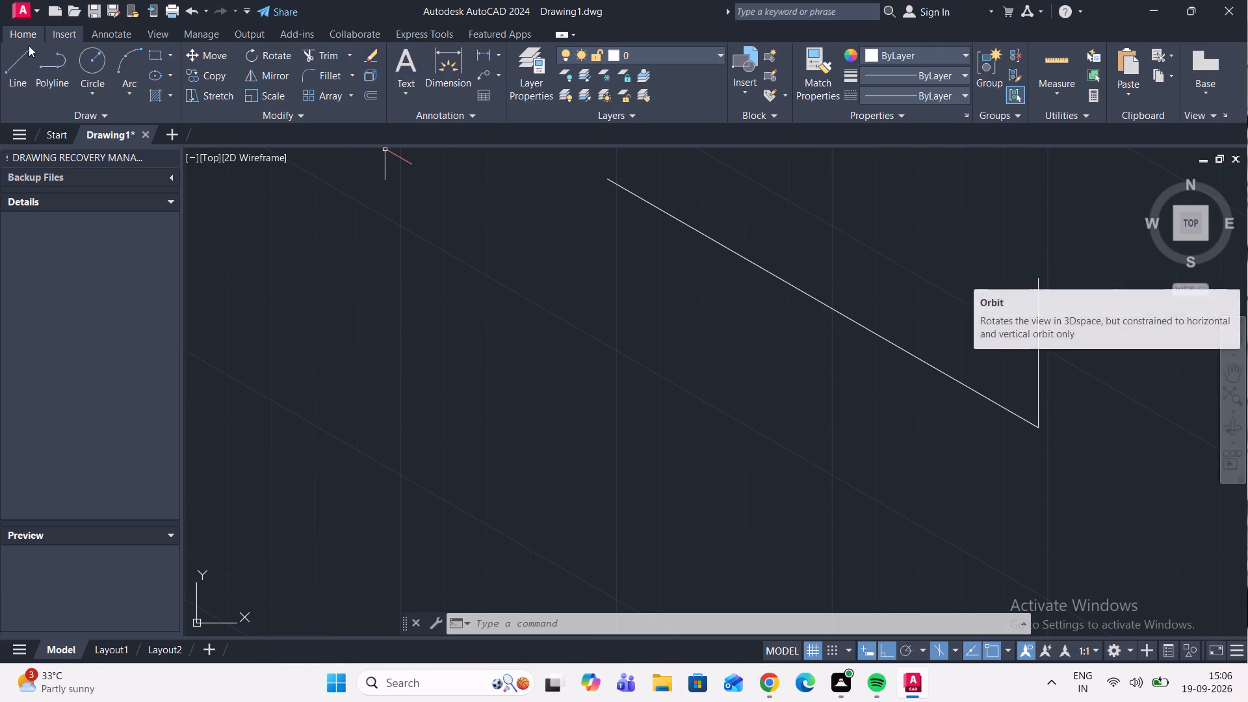
Start a new line at the upper end of the 30-unit vertical line, directing it along the 150° axis of the left isoplane.
left_click(21, 63)
scroll(1050, 282, "up", 1)
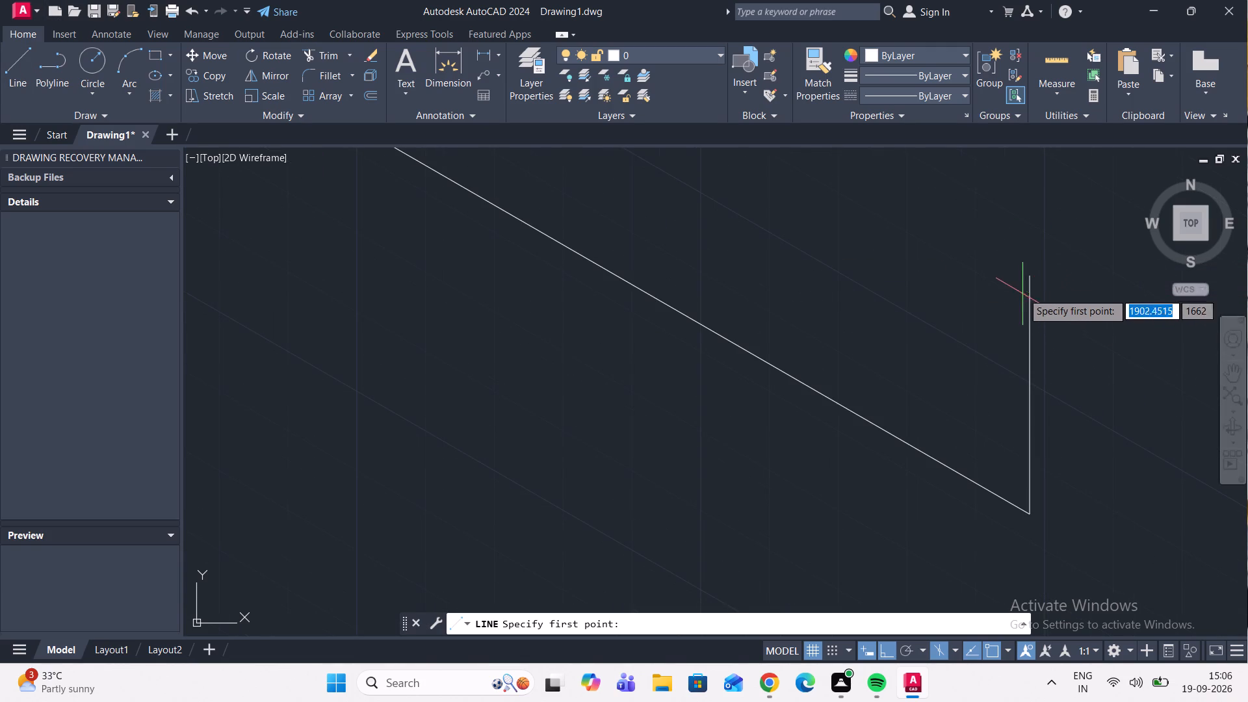
left_click(1032, 278)
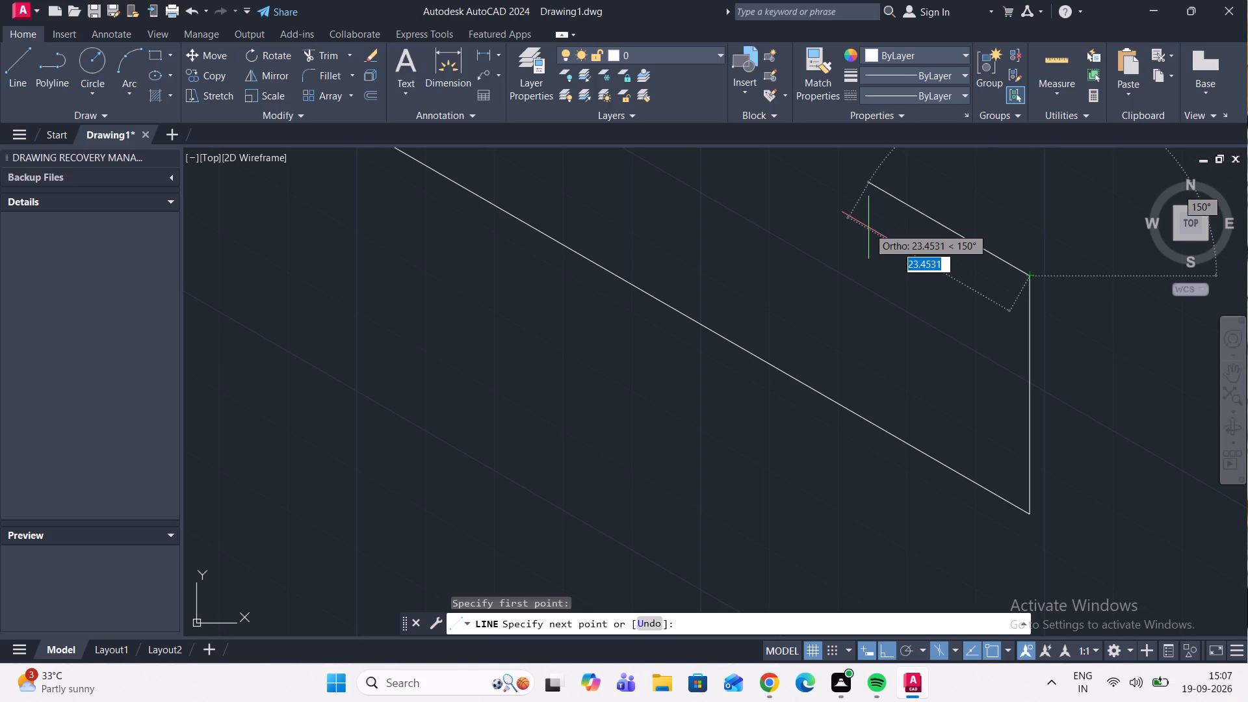
scroll(947, 272, "down", 2)
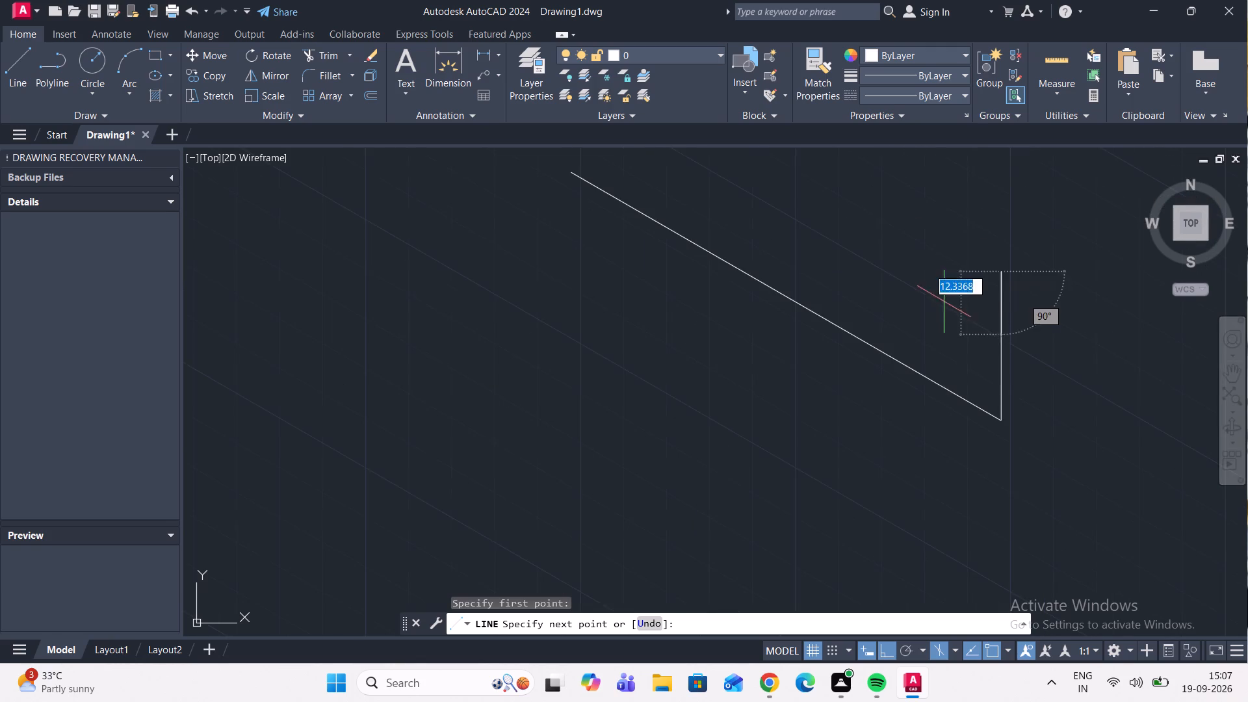
scroll(946, 289, "up", 1)
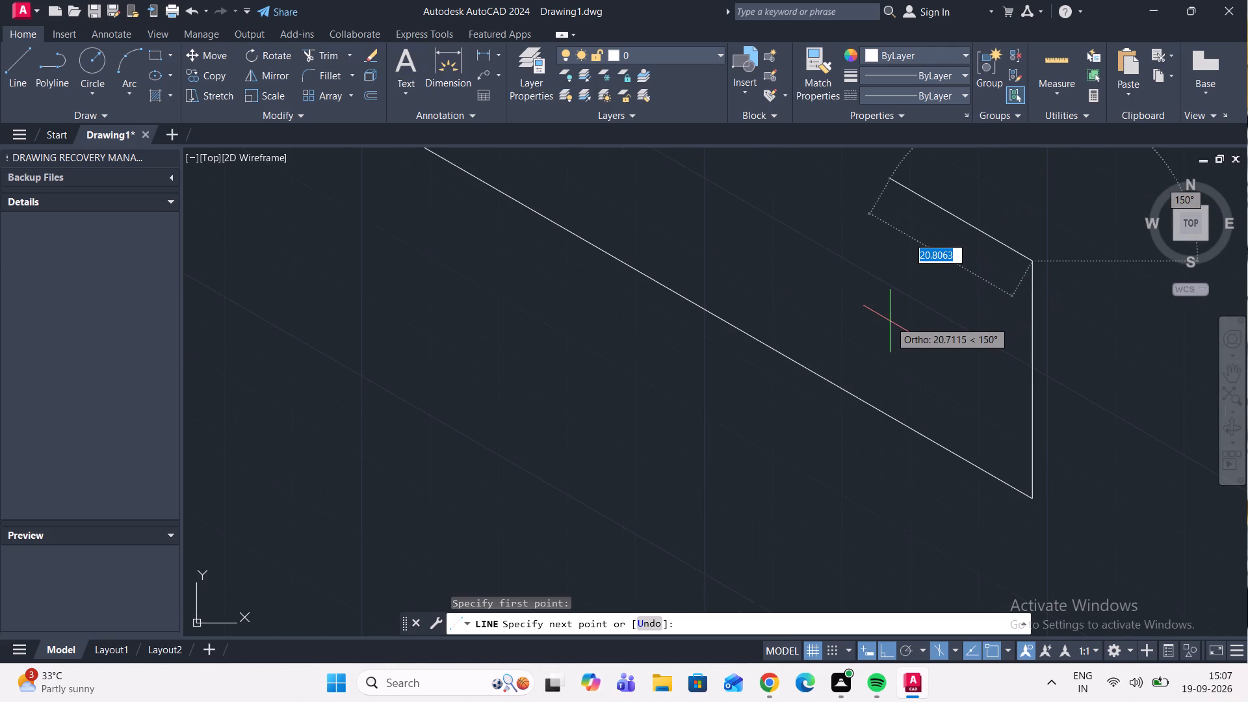
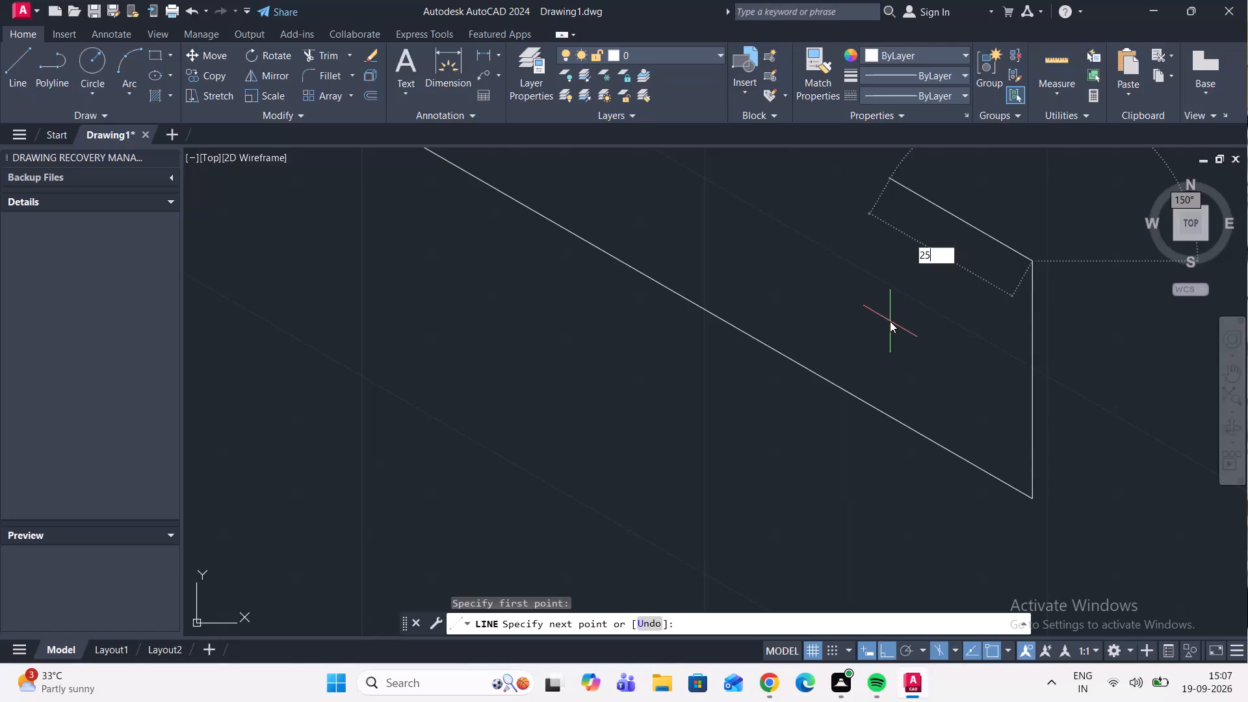
Draw the 25-unit line along the 150° axis from the upper end of the vertical edge.
key("Return")
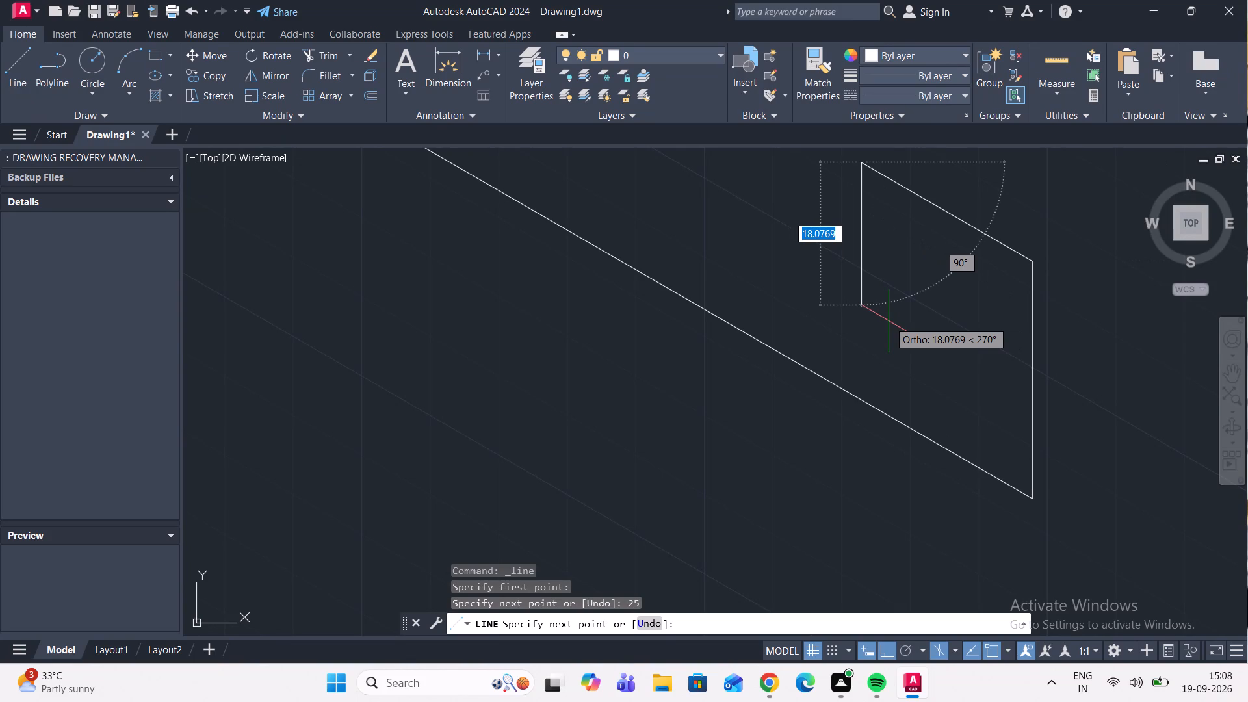
key("Escape")
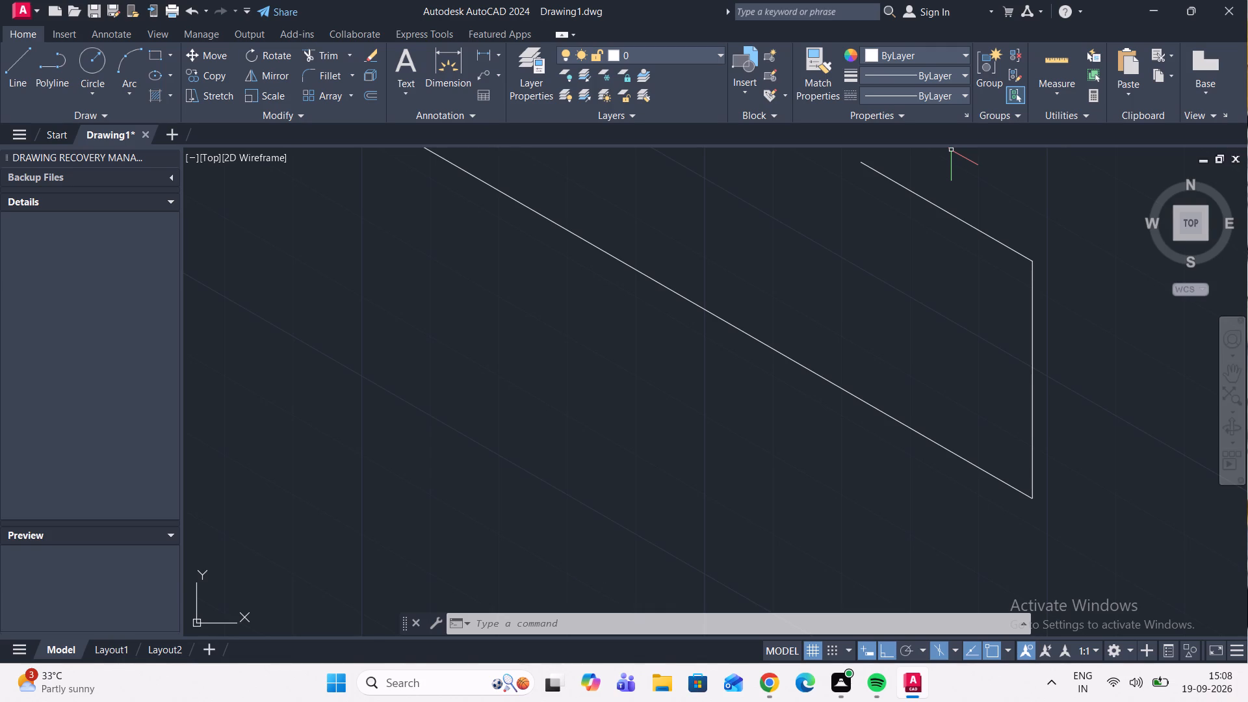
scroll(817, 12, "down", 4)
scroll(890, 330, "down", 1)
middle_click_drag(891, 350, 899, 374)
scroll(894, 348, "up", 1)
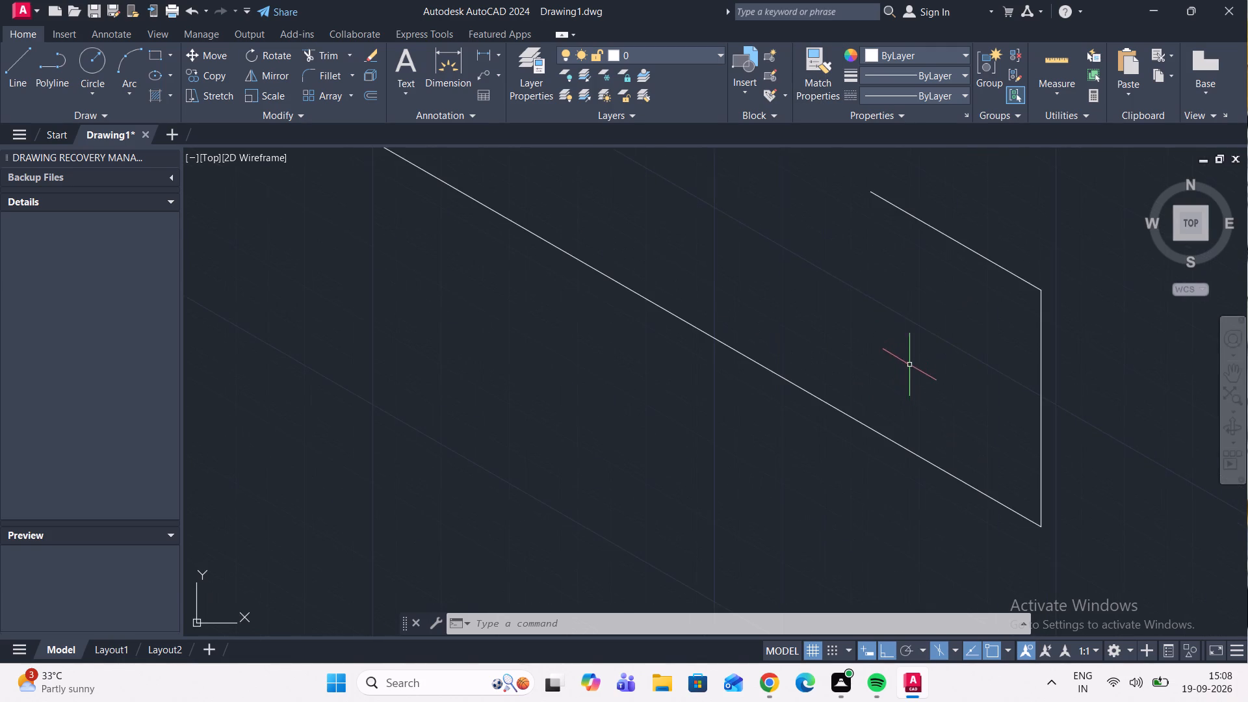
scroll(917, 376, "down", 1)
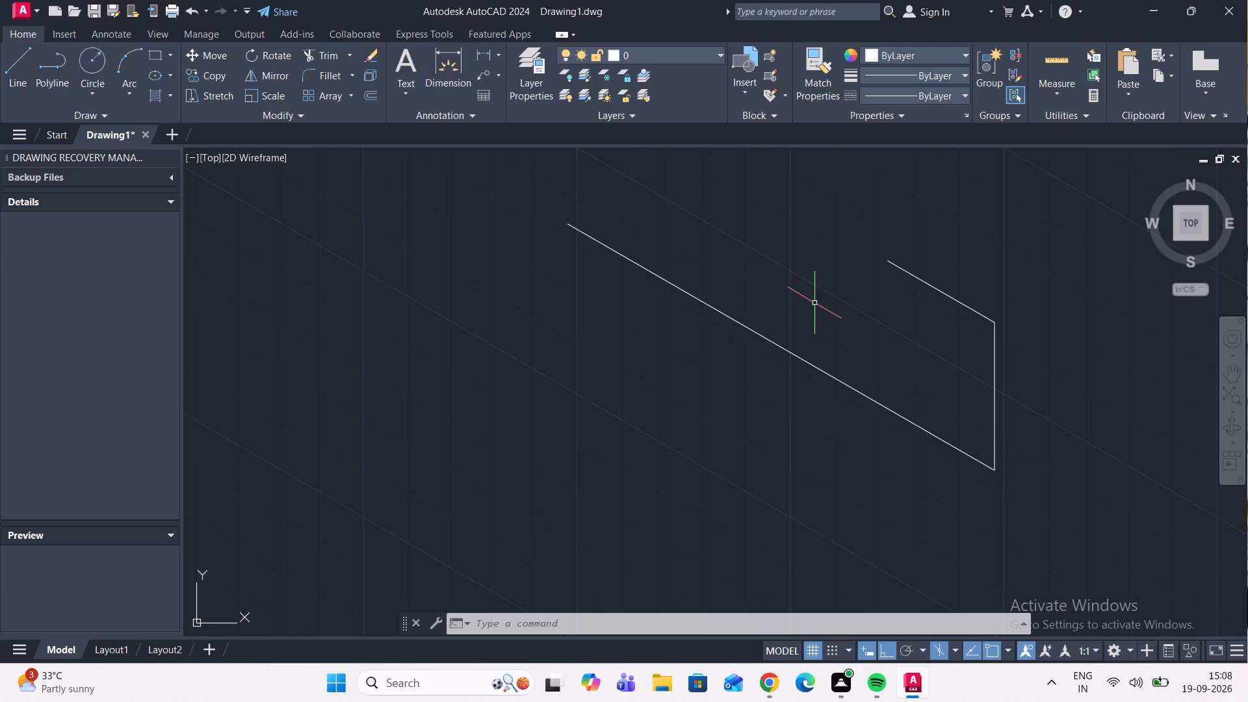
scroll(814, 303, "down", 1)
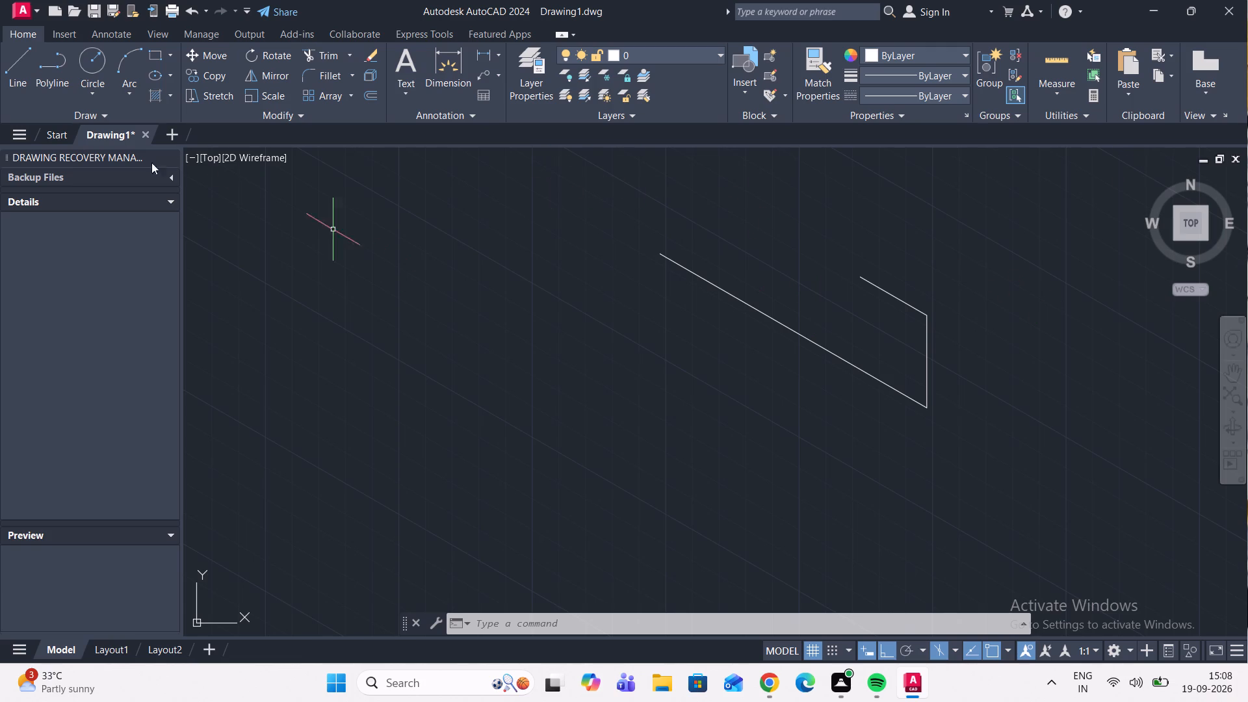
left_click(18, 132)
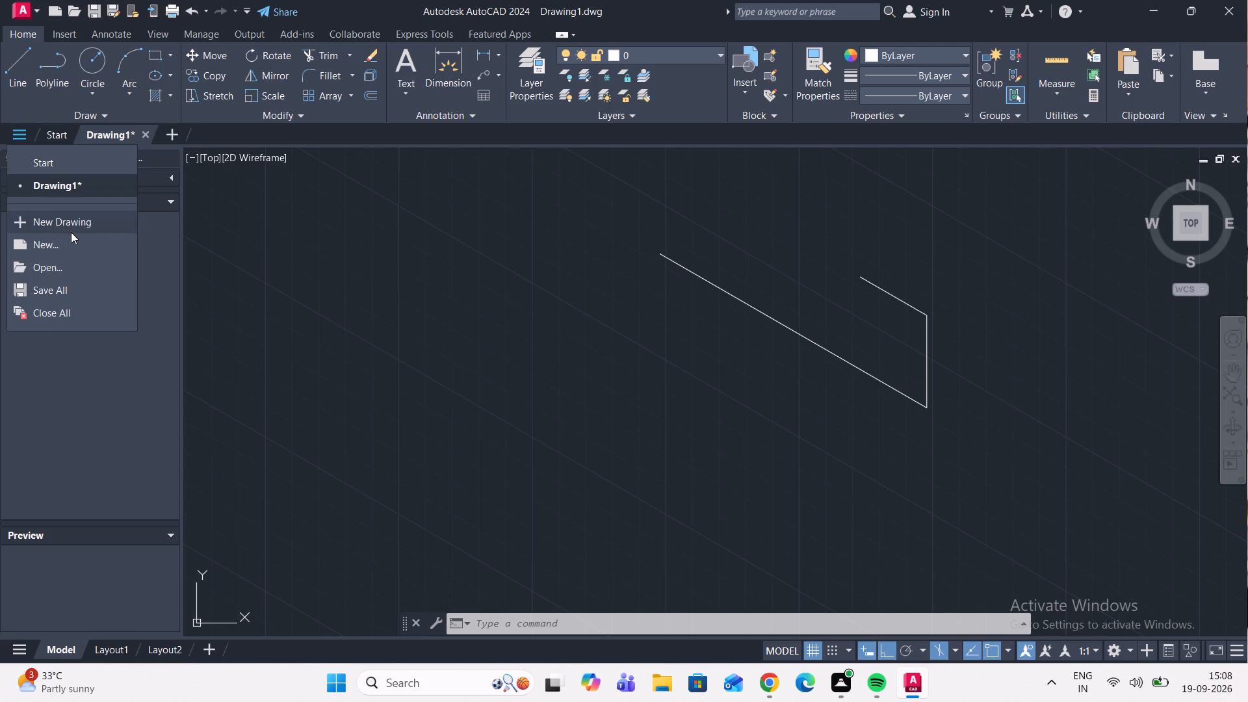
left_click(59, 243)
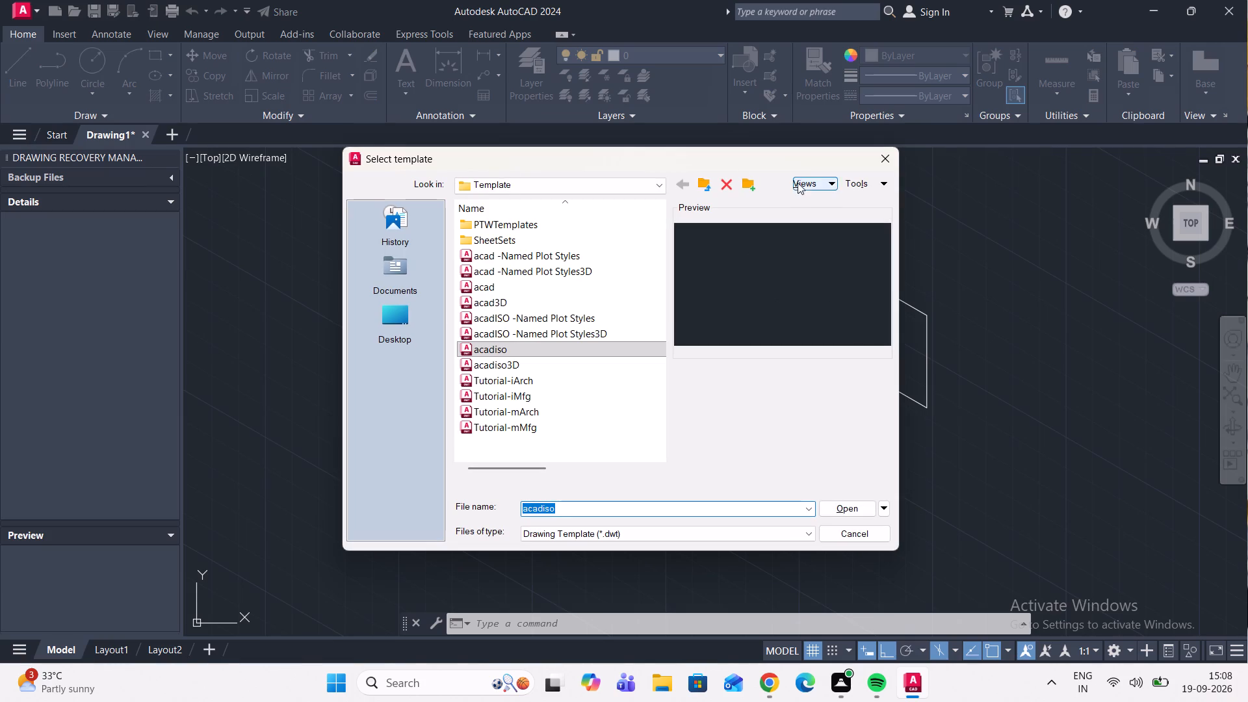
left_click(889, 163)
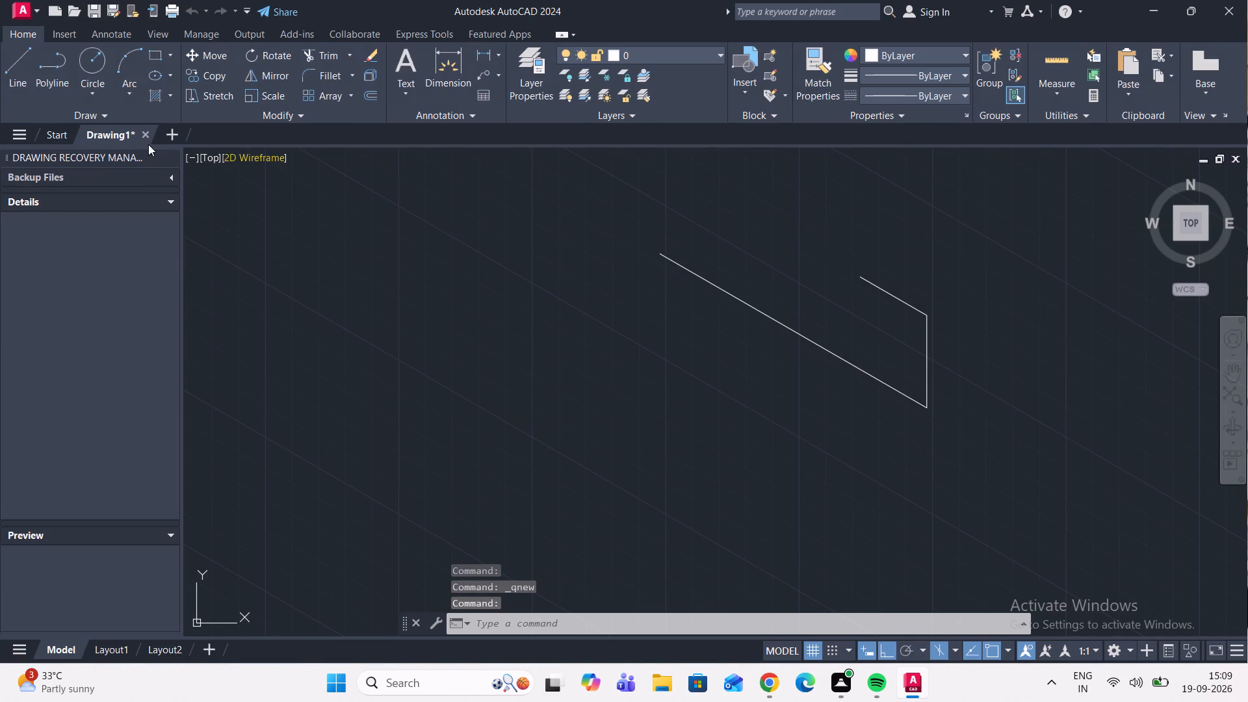
Open the recent drawing 19sep2026.1.dwg.
left_click(27, 2)
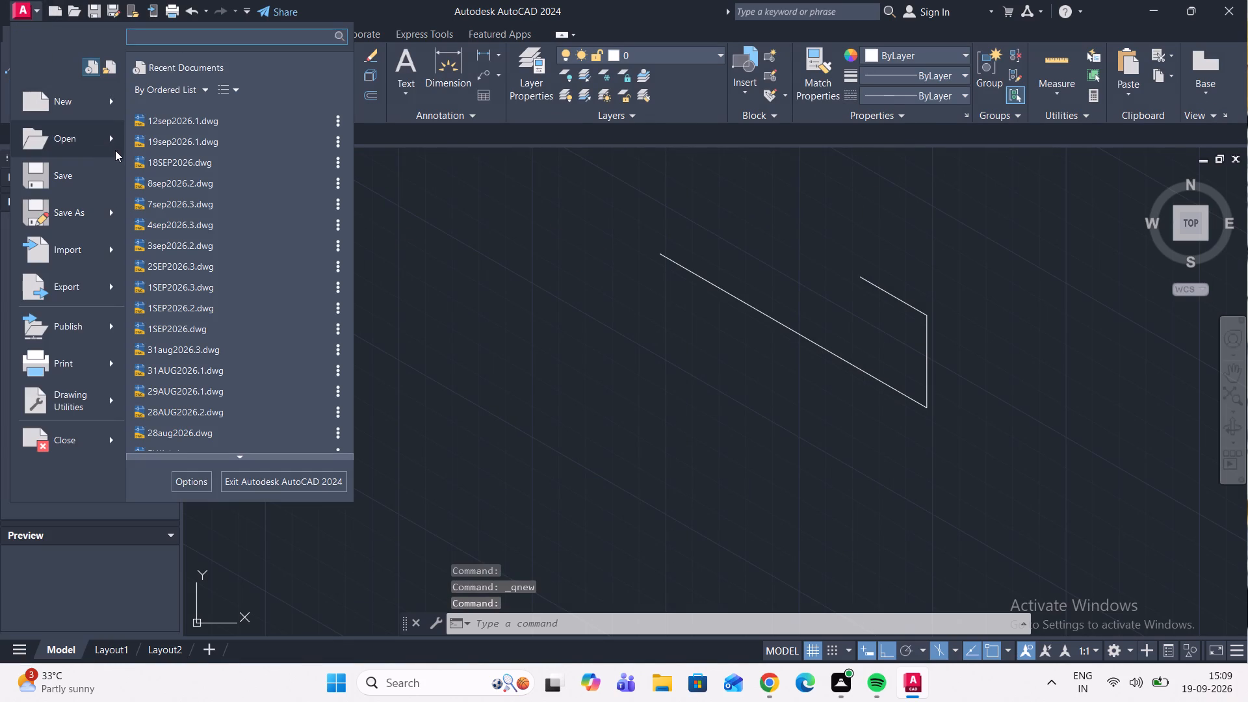
double_click(174, 141)
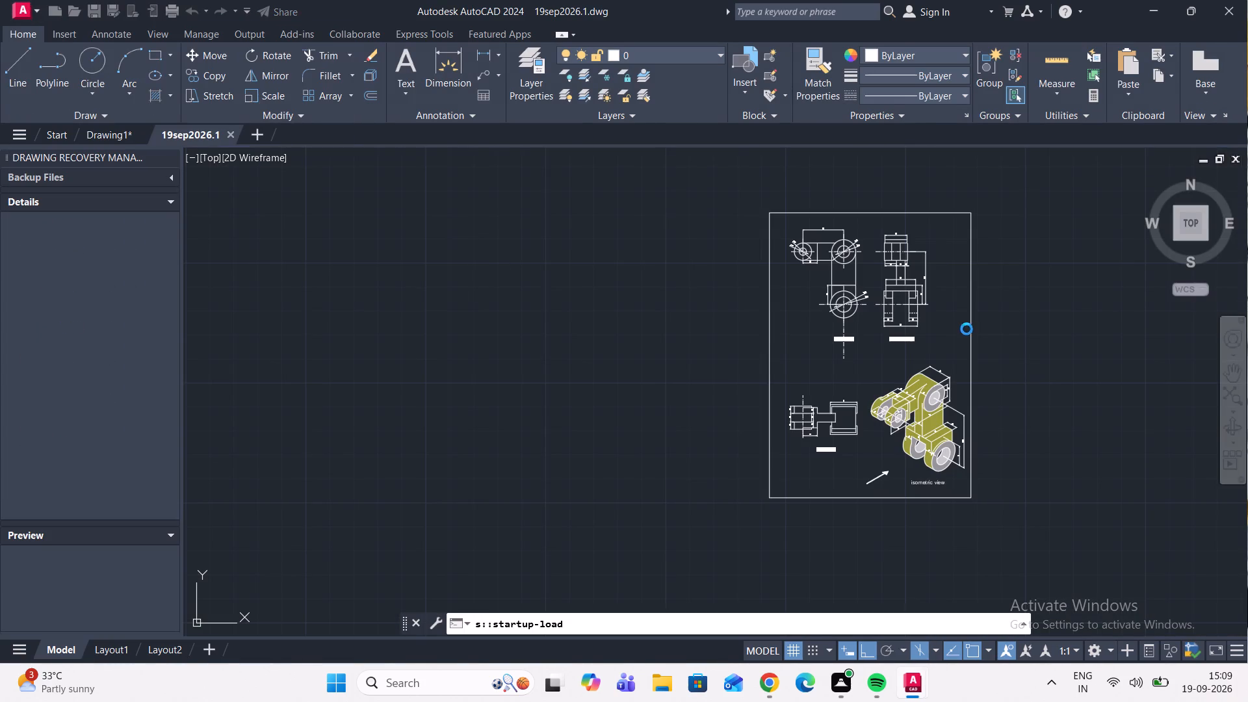
Examine the dimensioned isometric view and the side, front and top views in the reference drawing.
scroll(931, 448, "up", 2)
scroll(1013, 441, "up", 3)
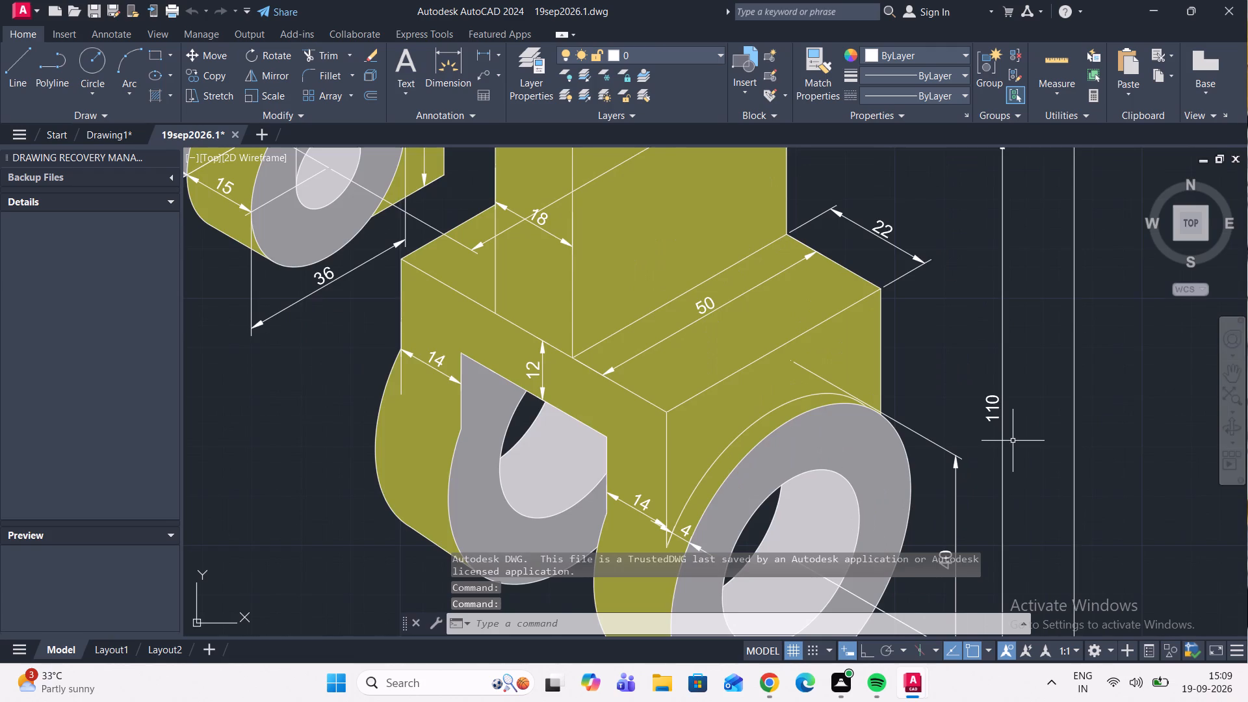
scroll(1011, 440, "up", 2)
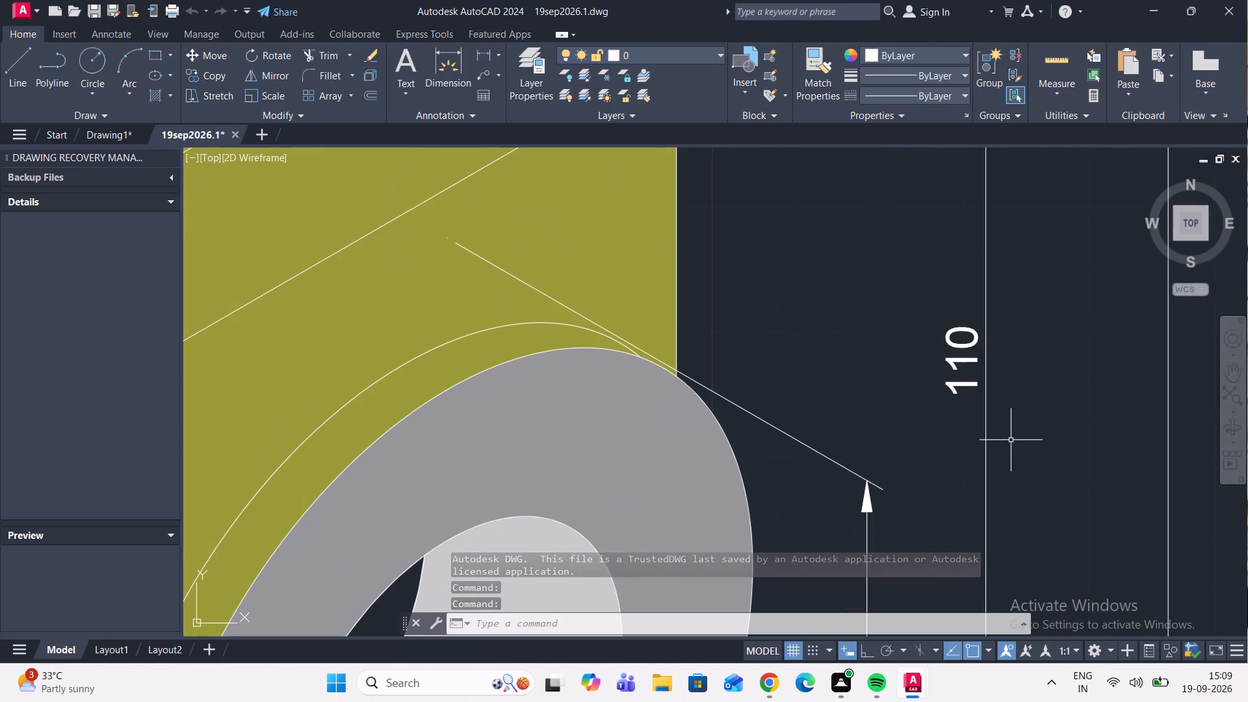
scroll(1011, 440, "down", 1)
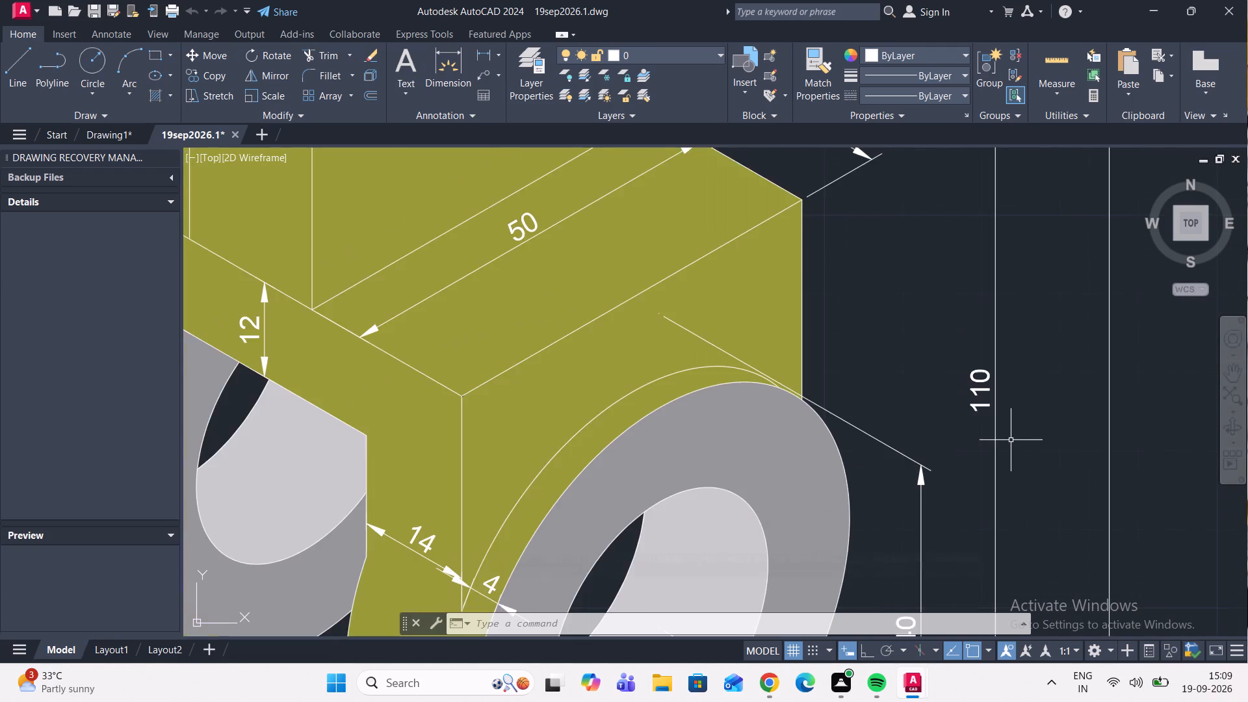
scroll(999, 439, "down", 3)
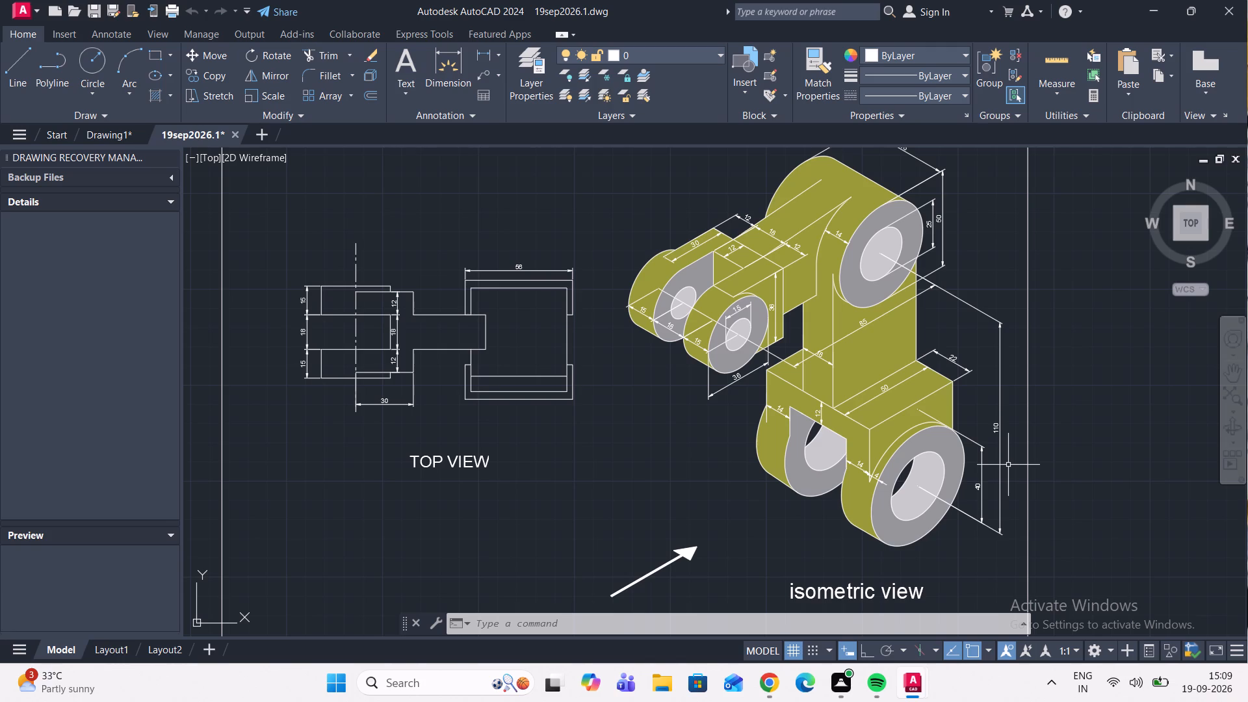
scroll(1008, 465, "down", 3)
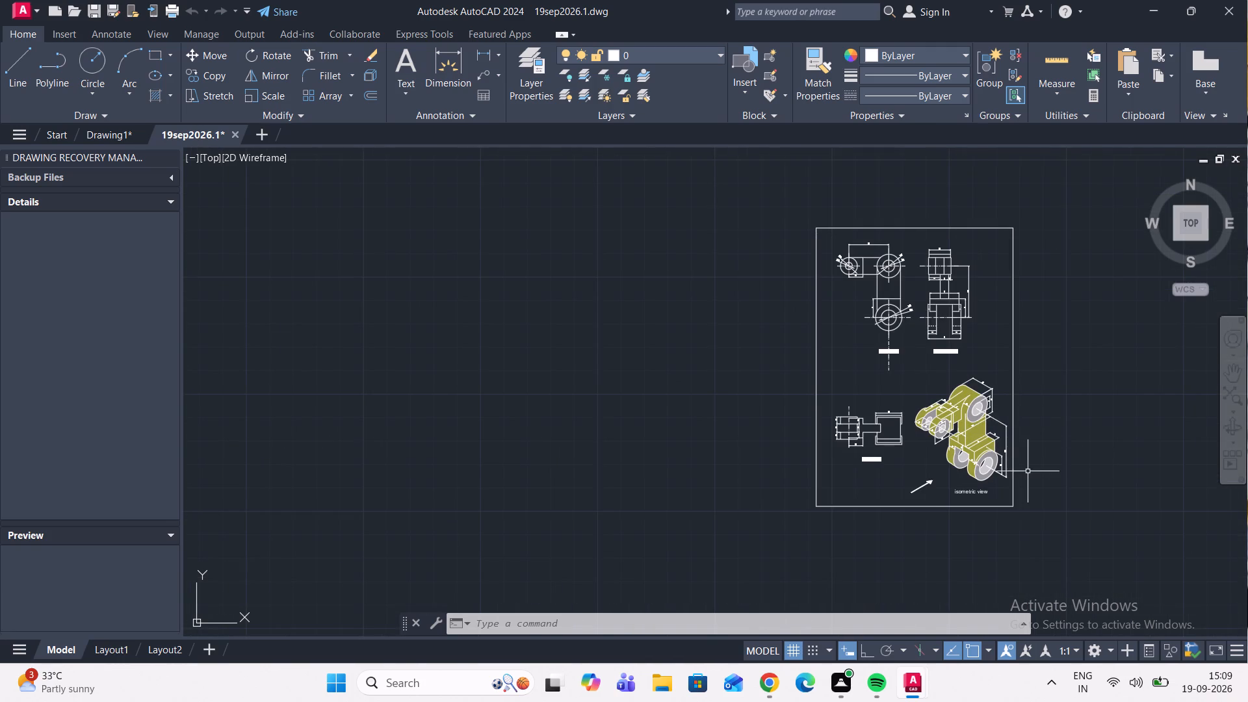
scroll(1026, 473, "up", 1)
middle_click_drag(1063, 460, 1038, 491)
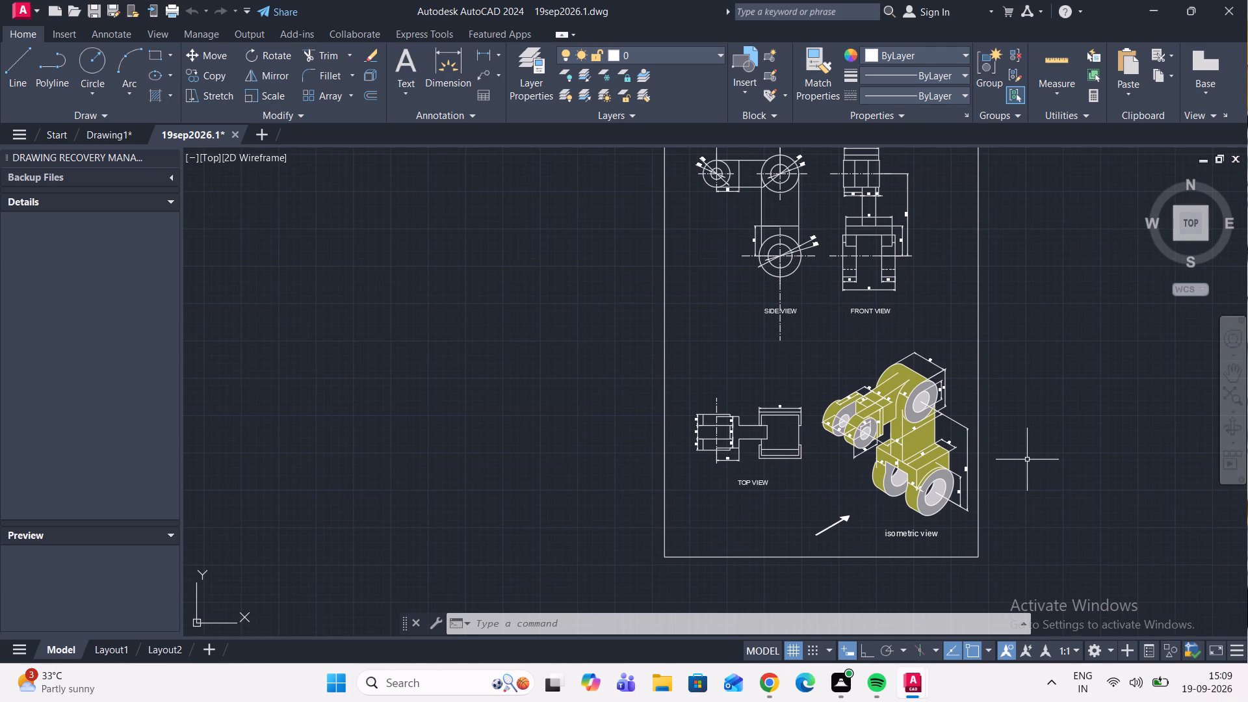
scroll(1006, 425, "down", 2)
scroll(965, 404, "up", 3)
scroll(1017, 402, "up", 1)
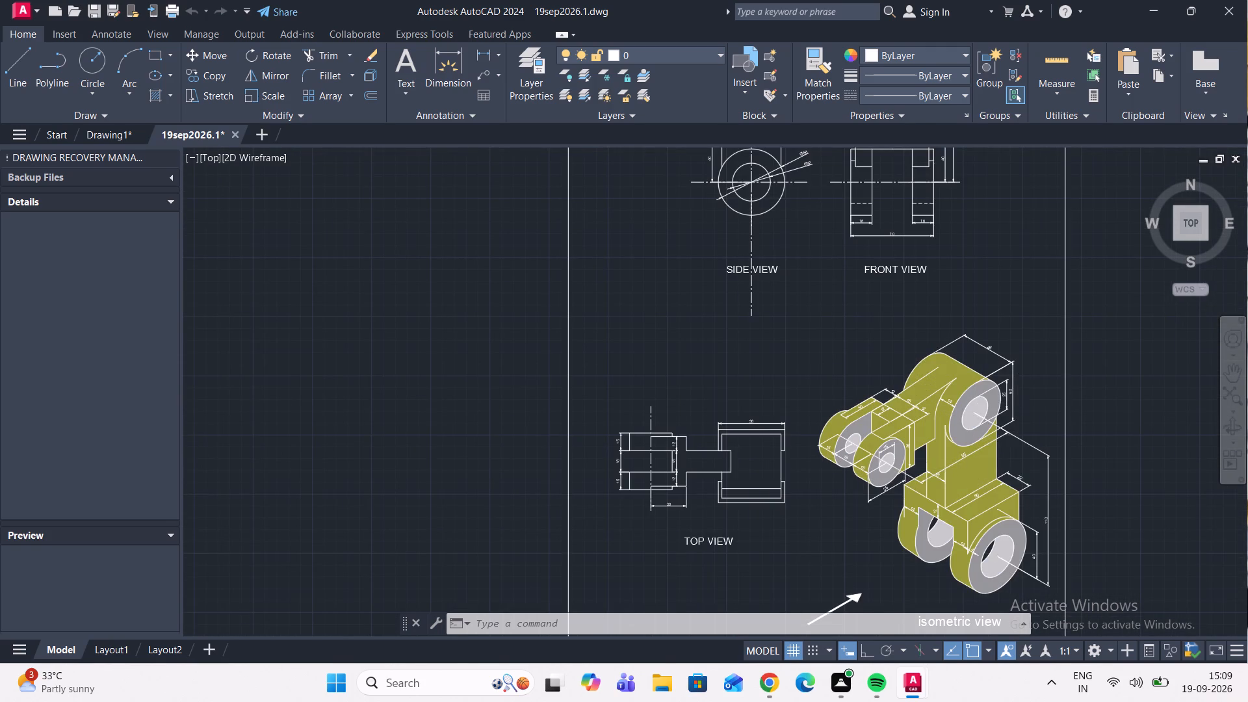
scroll(1024, 394, "down", 2)
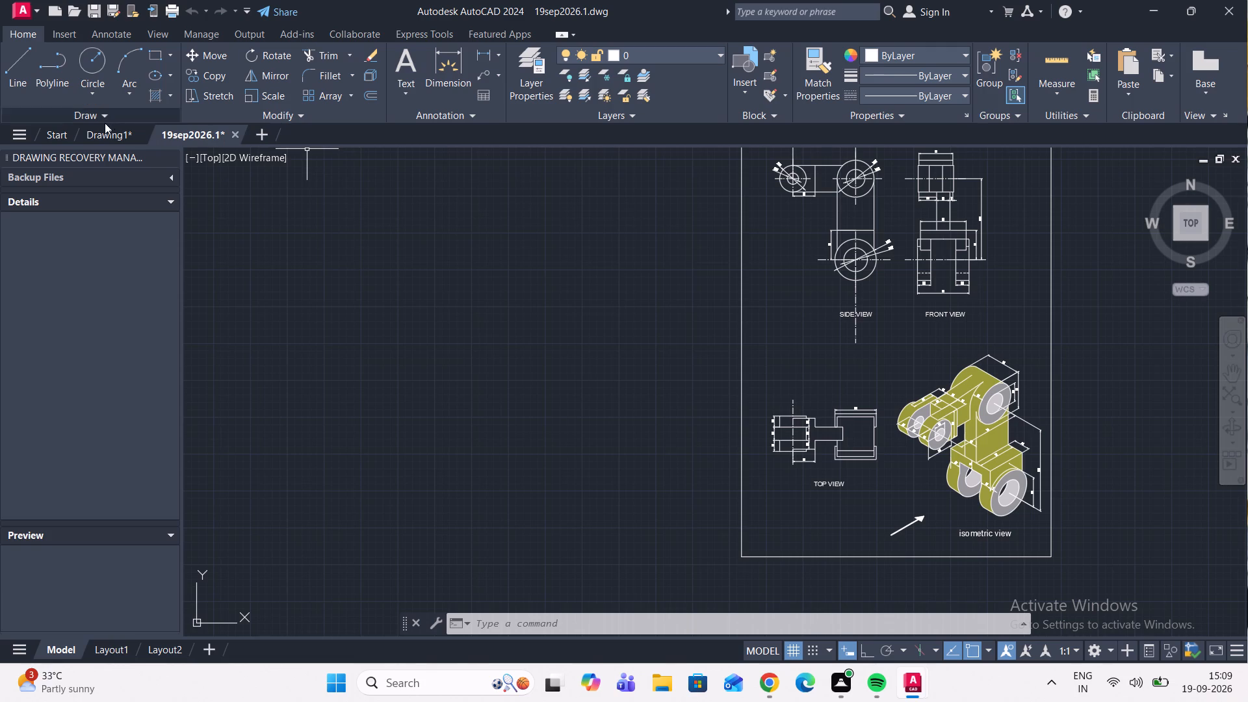
Back in Drawing1, draw top-isoplane edges of 20 at 30°, 40 at 150° and 20 at 210° from the 25-unit line's free end.
left_click(116, 131)
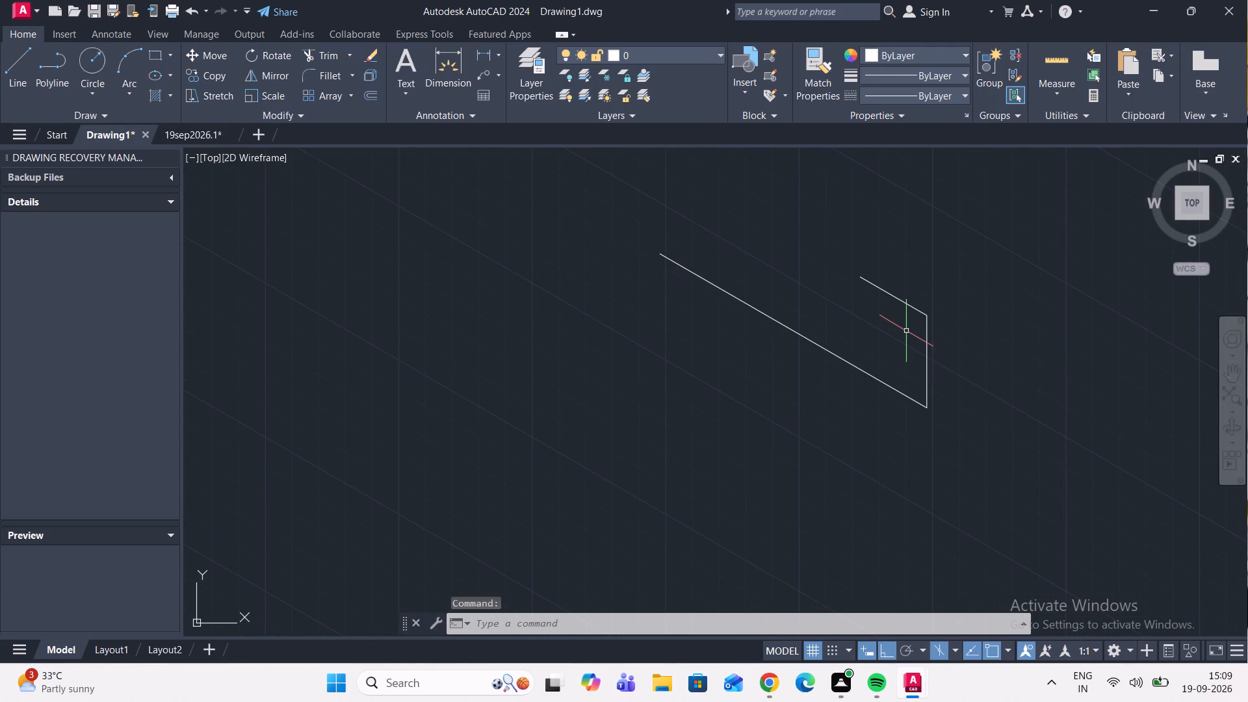
left_click(17, 76)
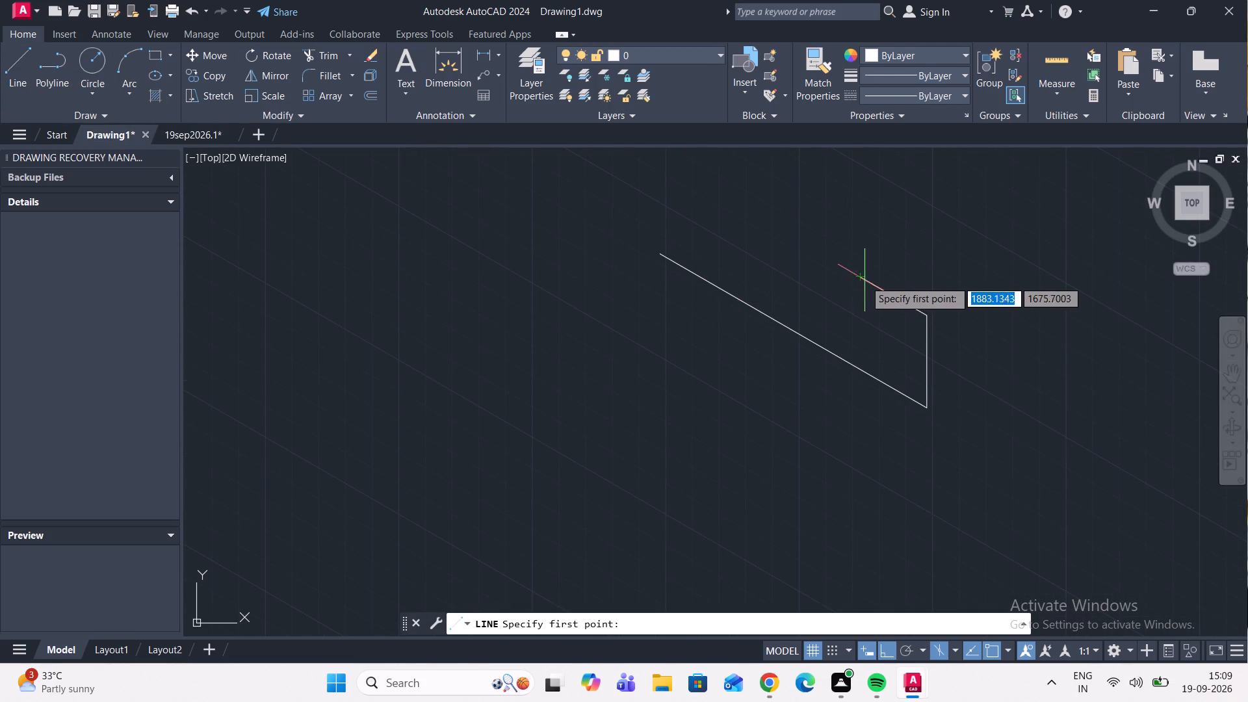
scroll(864, 280, "up", 4)
left_click(824, 259)
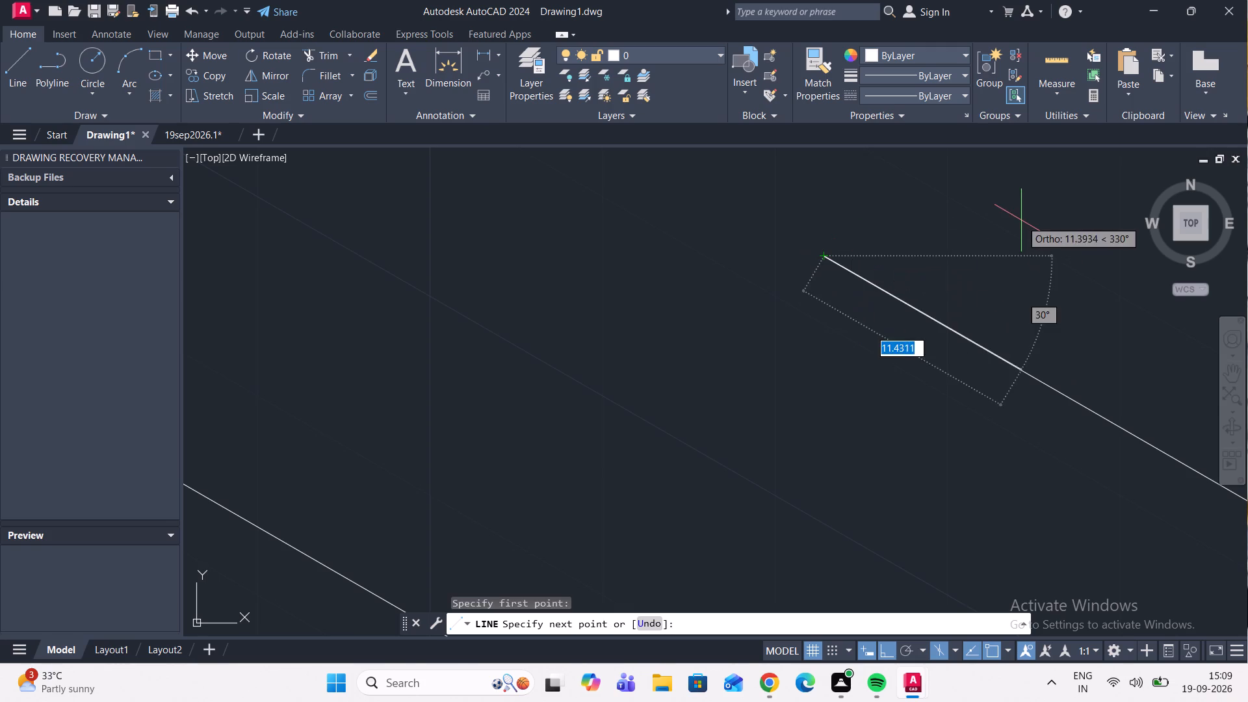
scroll(1022, 219, "down", 2)
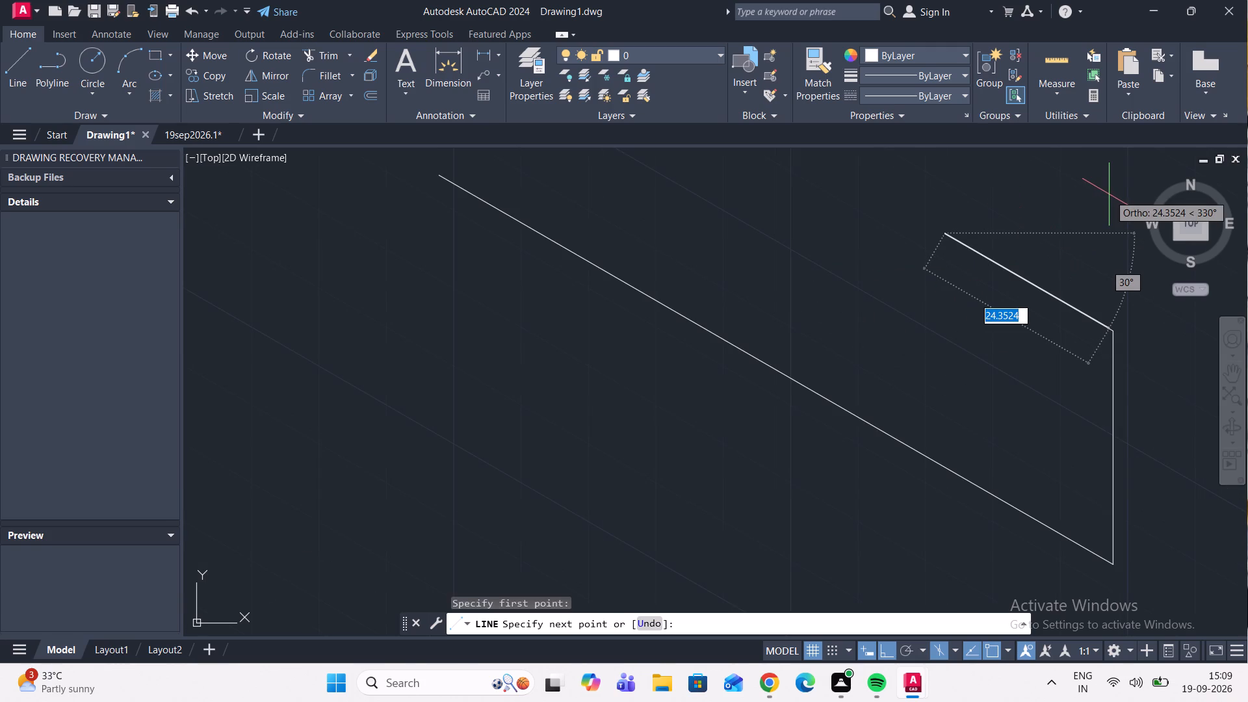
key("F5")
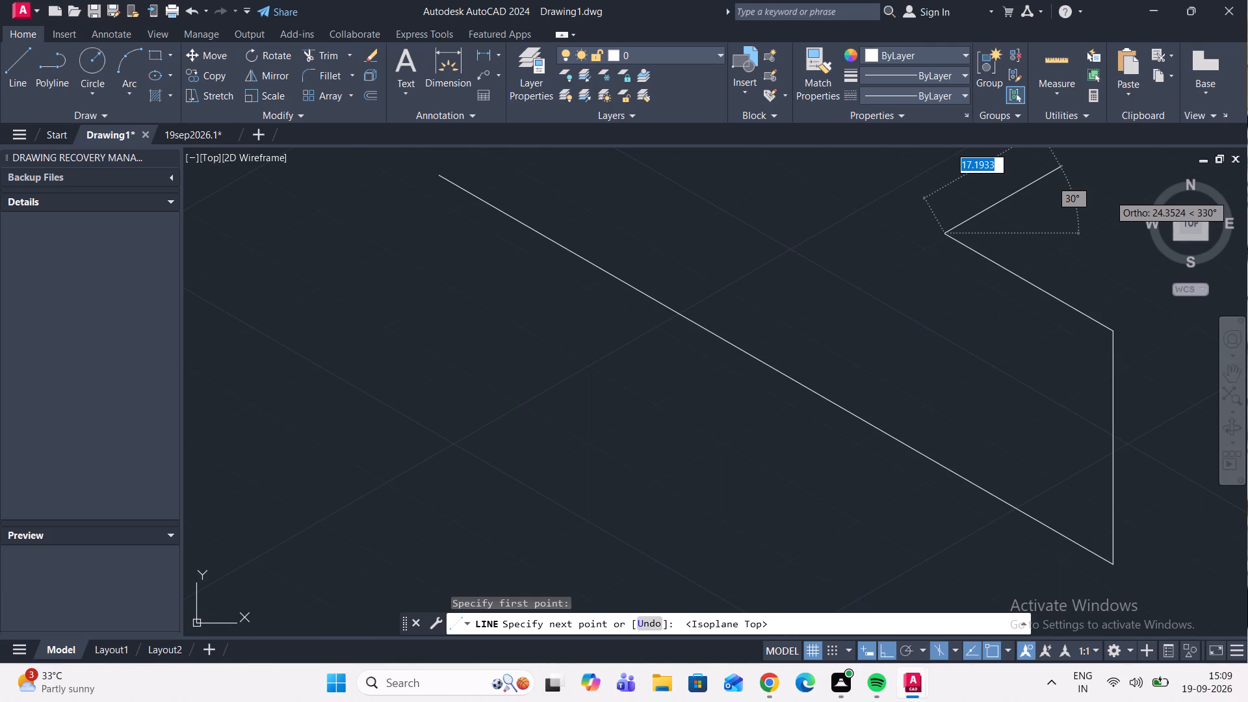
scroll(1109, 194, "down", 2)
middle_click_drag(1109, 194, 896, 298)
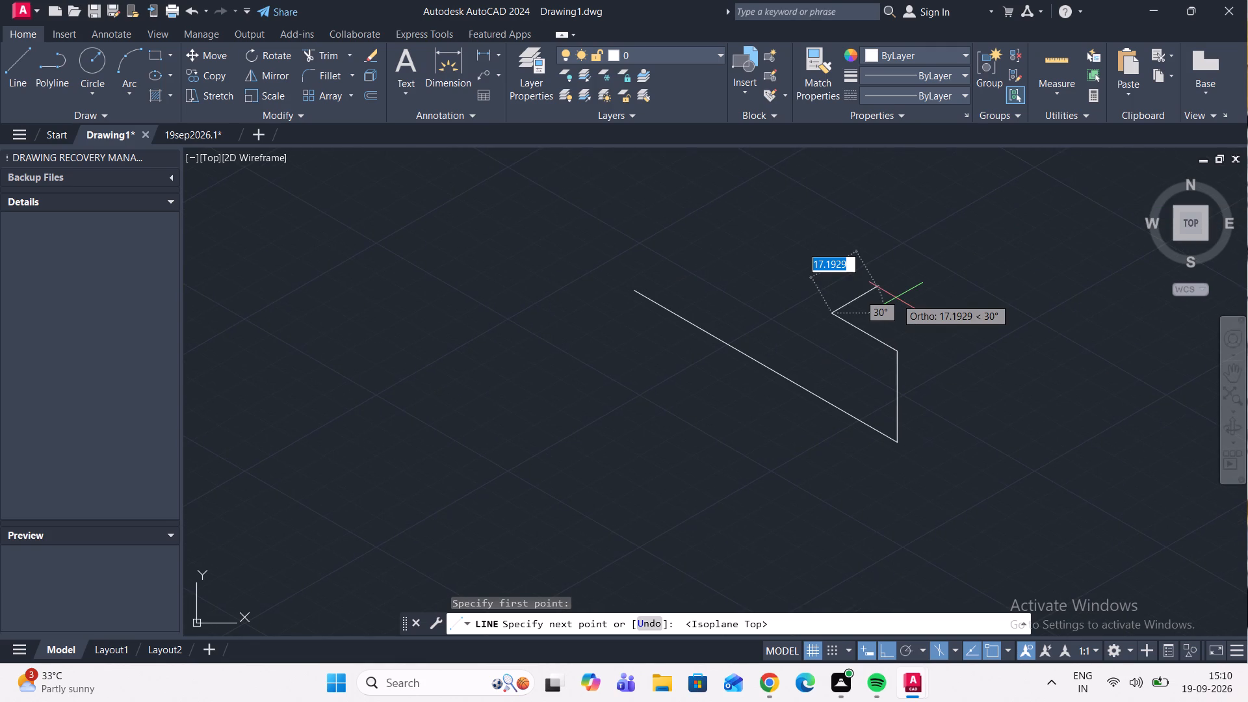
type("20")
key("Return")
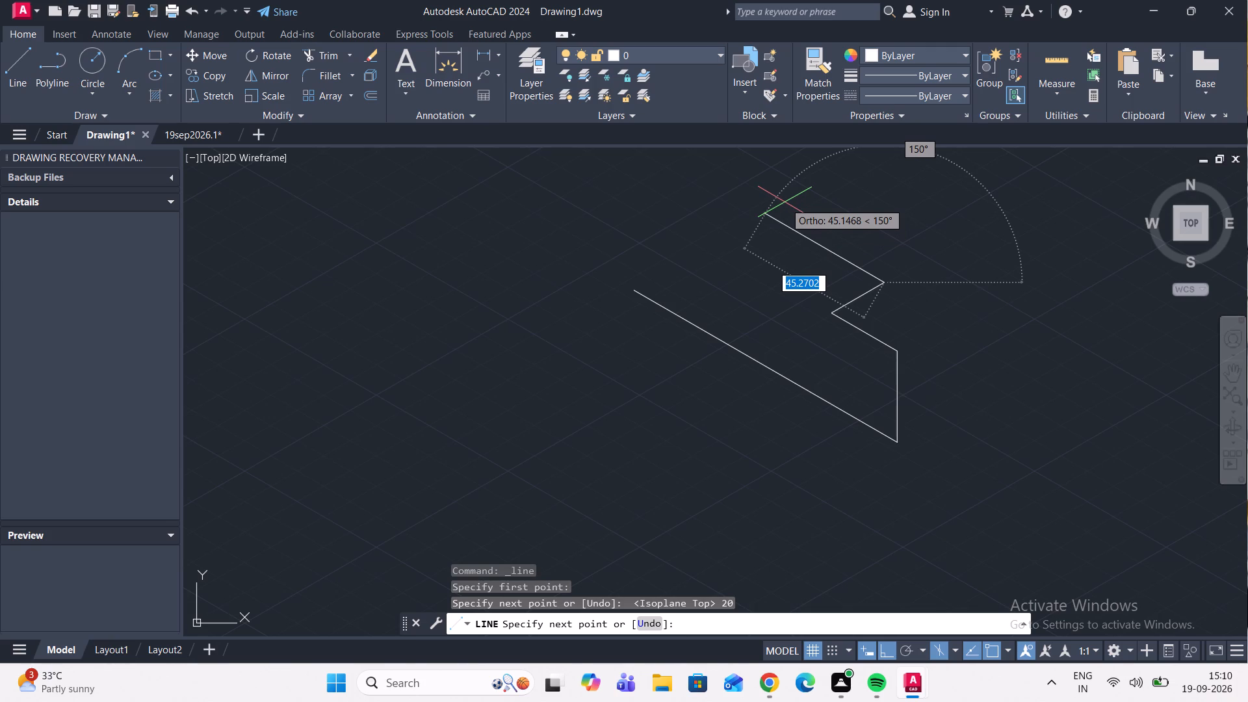
type("40")
key("Return")
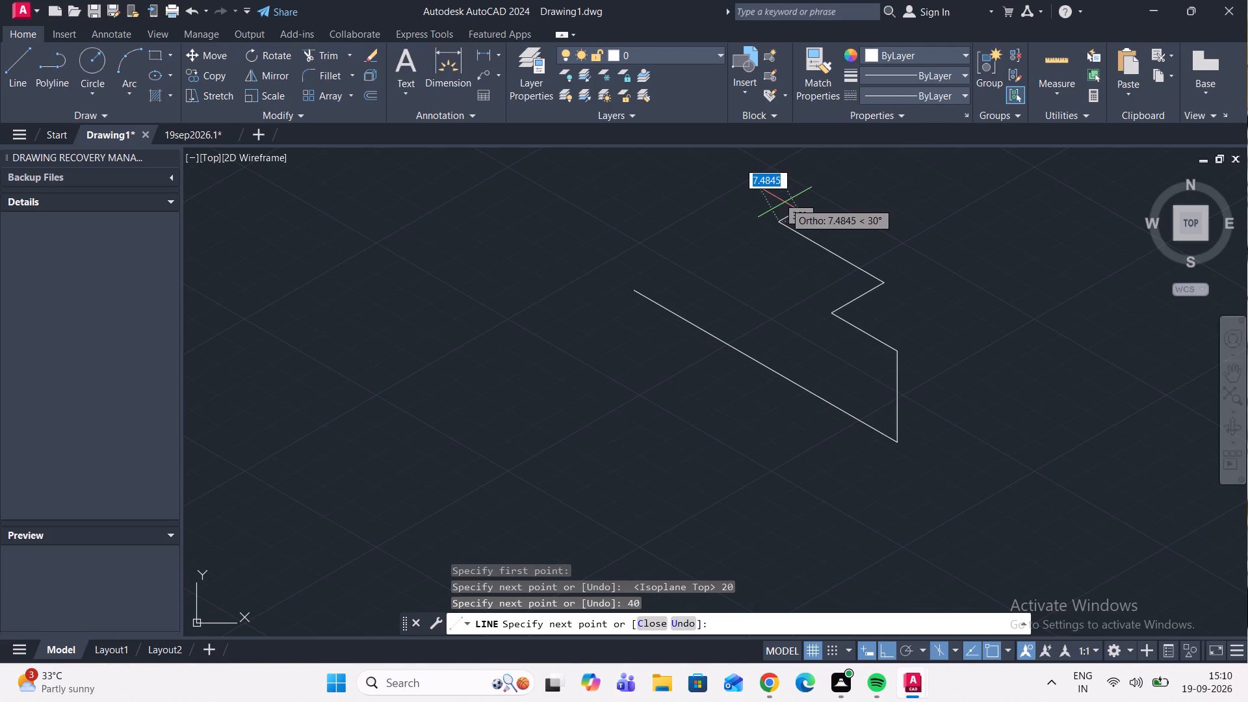
type("20")
key("Return")
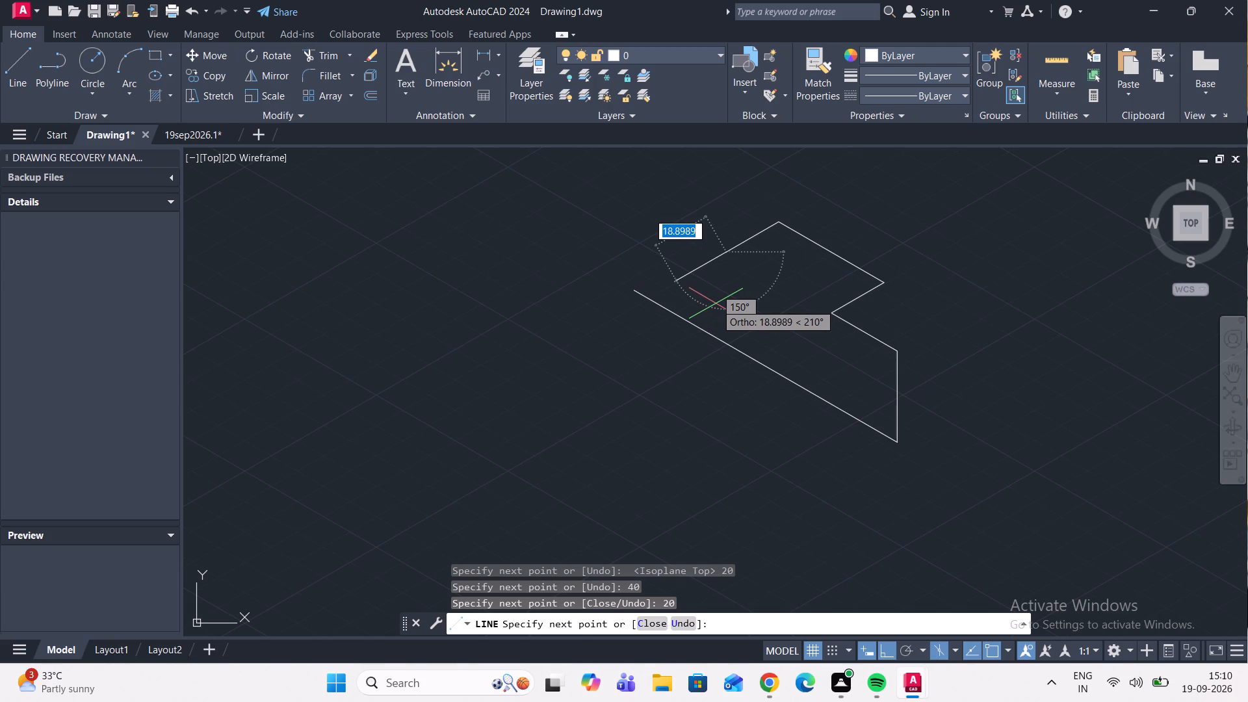
Close the outline with a 150° line ending directly above the 100-unit edge's free end and a vertical line down to that end.
scroll(849, 321, "up", 2)
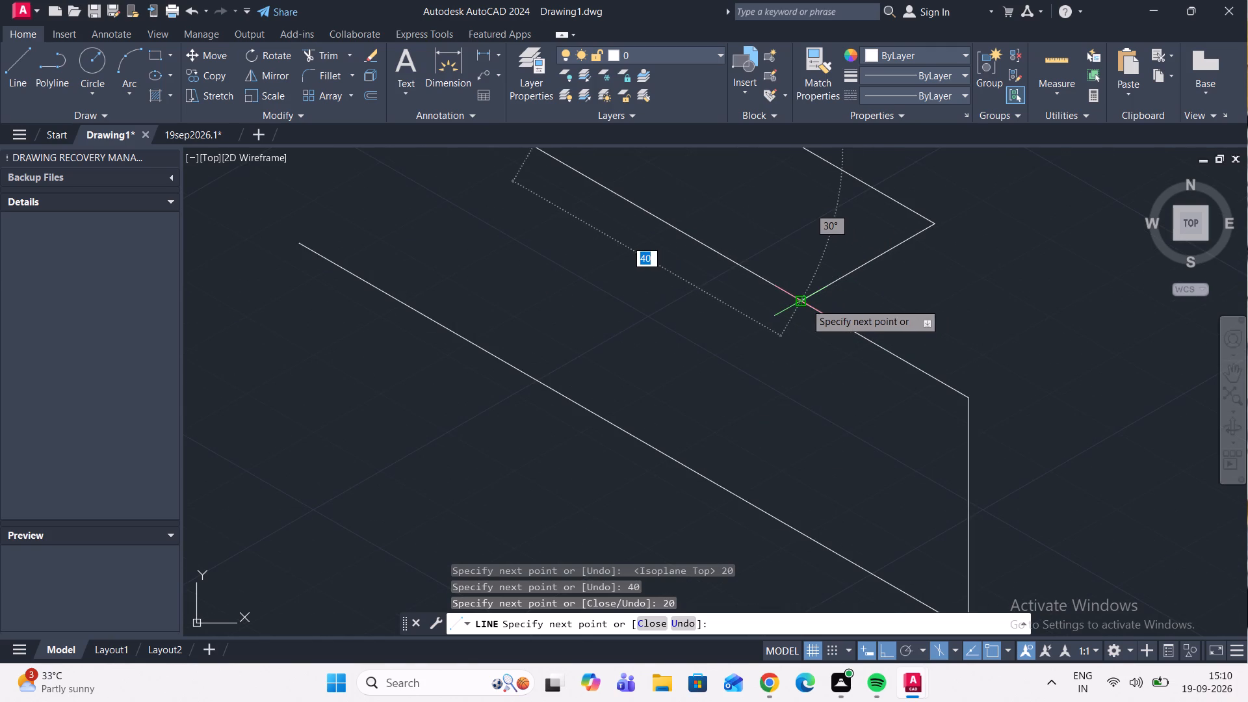
scroll(600, 306, "down", 2)
middle_click_drag(618, 333, 754, 413)
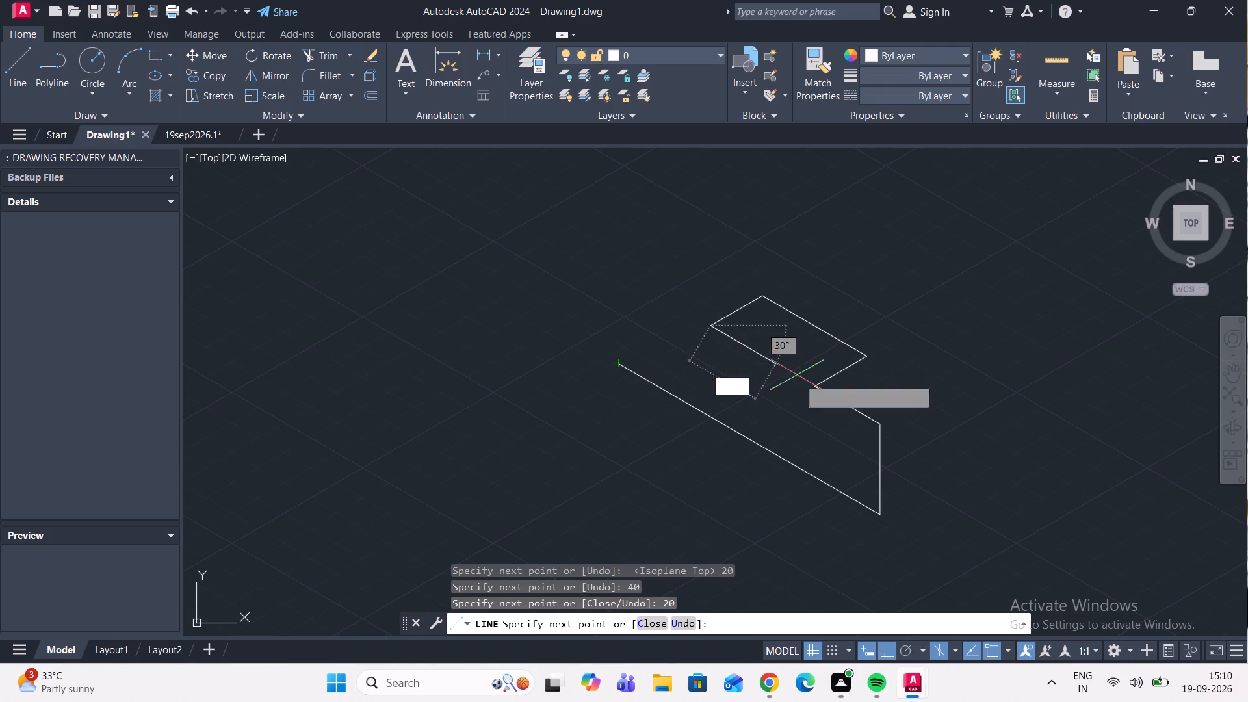
left_click(617, 311)
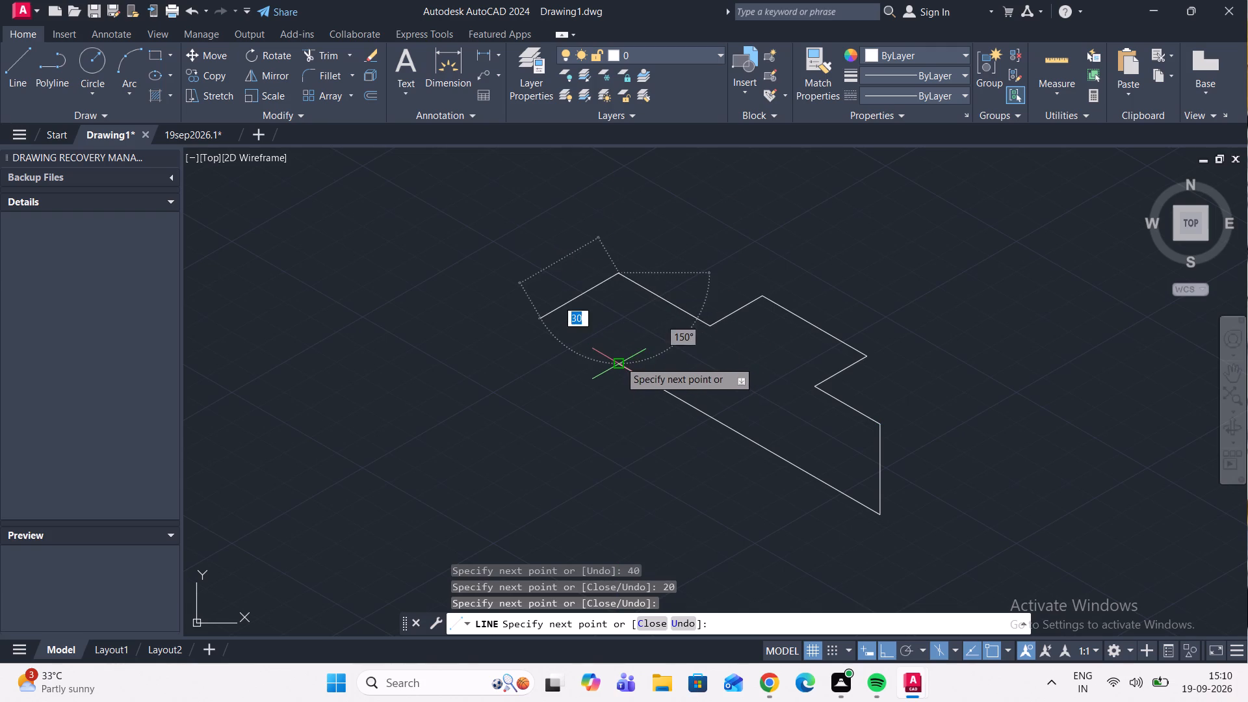
scroll(611, 355, "up", 3)
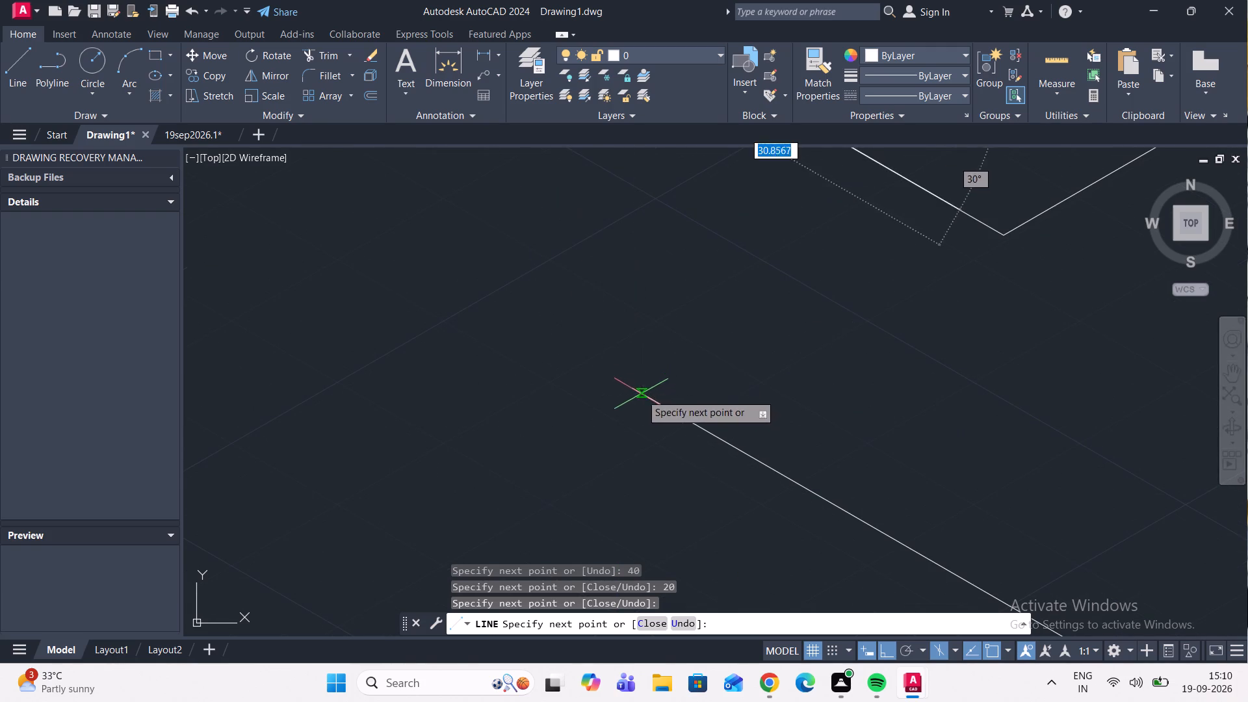
left_click(632, 389)
key("Escape")
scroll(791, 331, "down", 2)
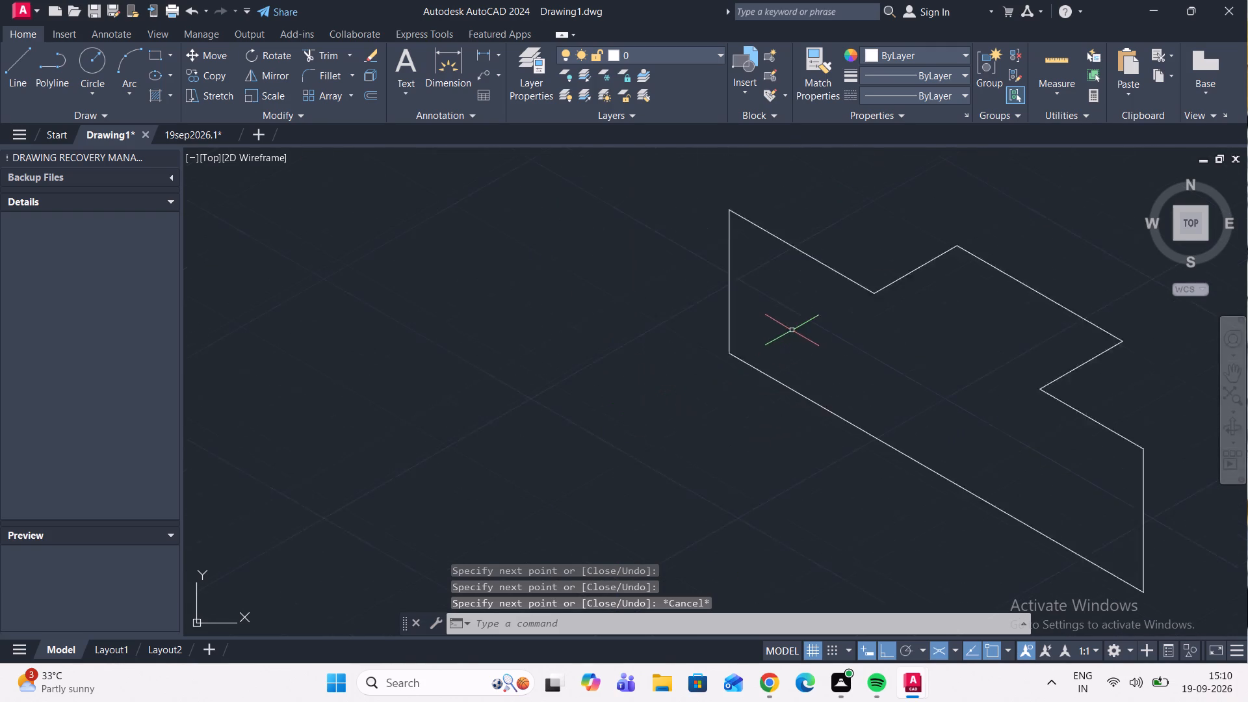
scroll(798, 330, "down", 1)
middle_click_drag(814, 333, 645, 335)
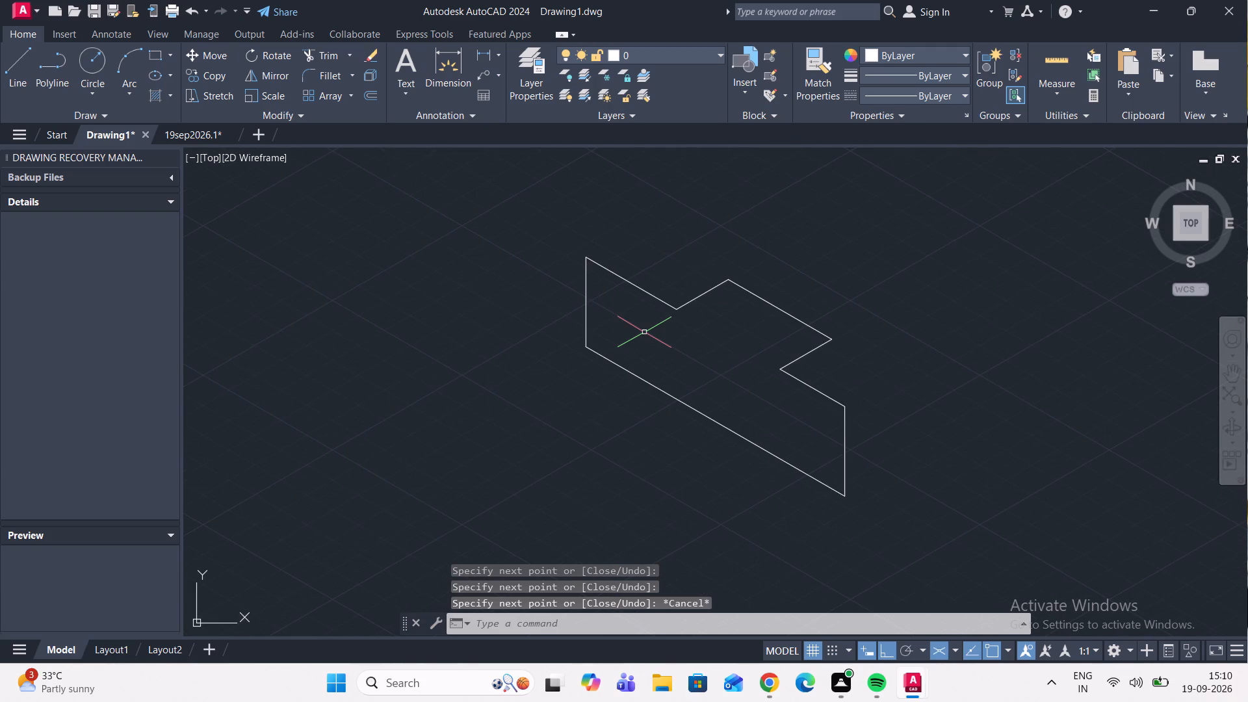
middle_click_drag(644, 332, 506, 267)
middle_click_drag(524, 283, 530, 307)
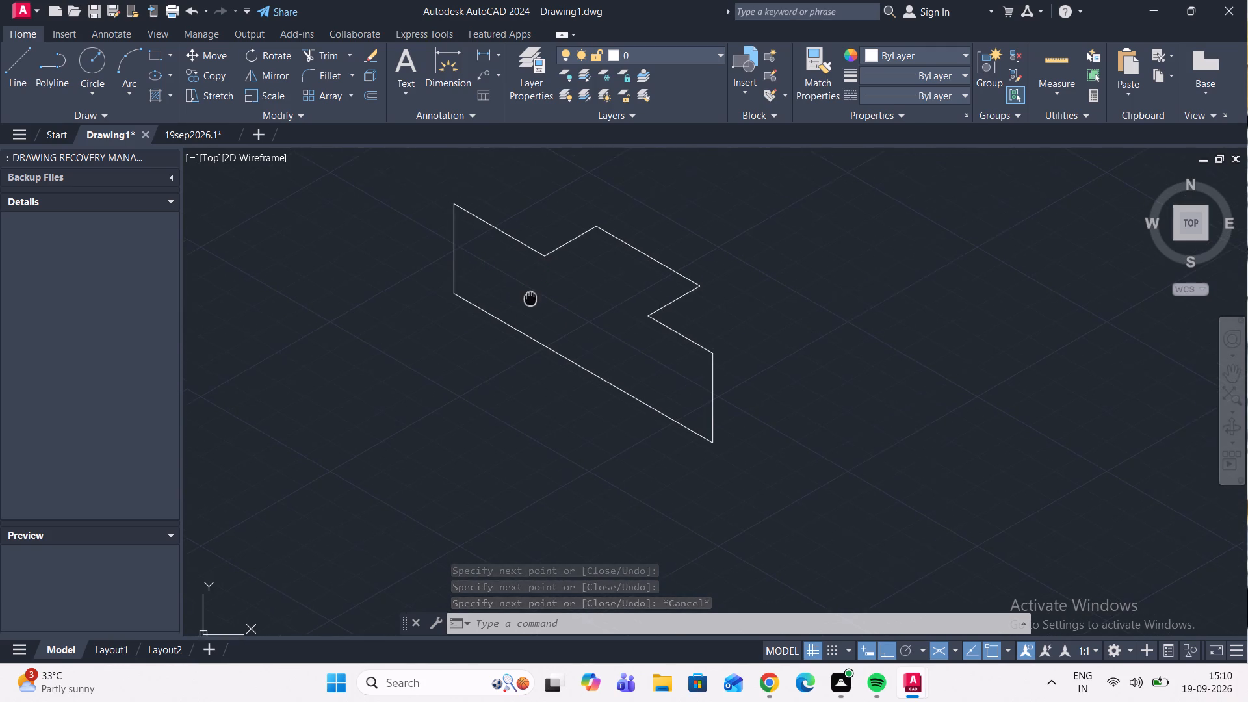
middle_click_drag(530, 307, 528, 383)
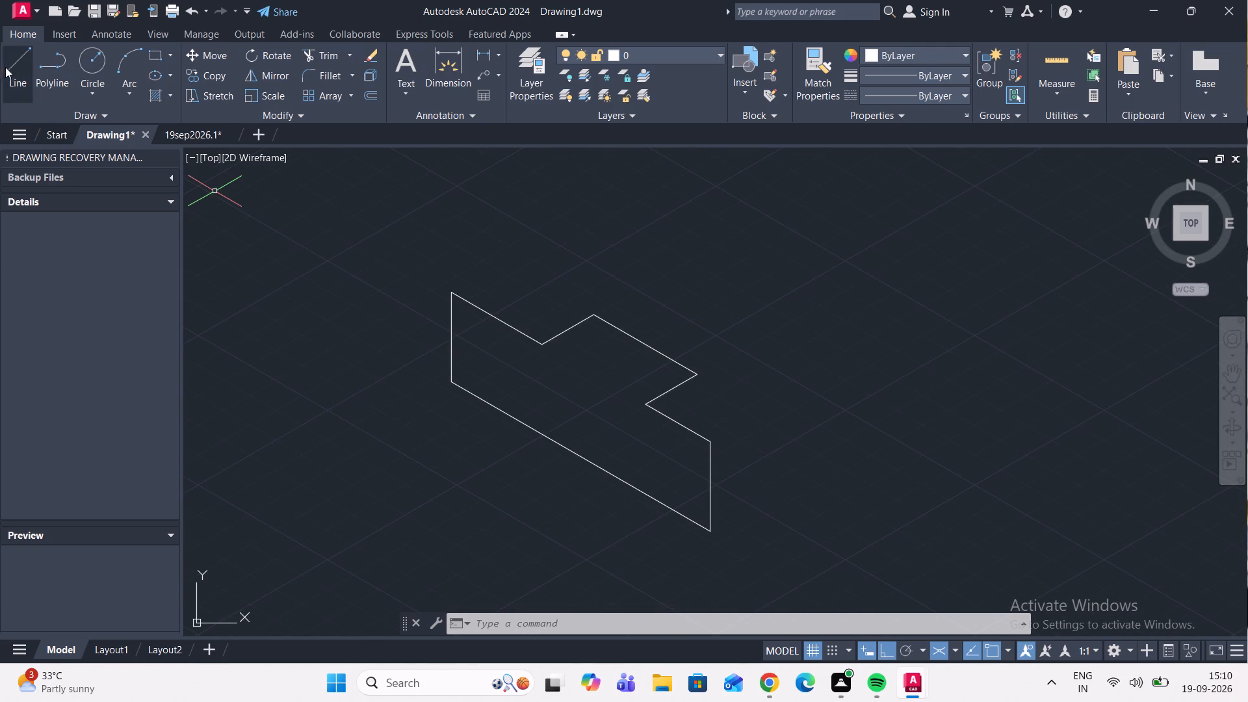
Draw a 40-unit line at 30° from the outline's upper corner, at the top of its far vertical edge.
left_click(11, 67)
middle_click_drag(395, 300, 311, 417)
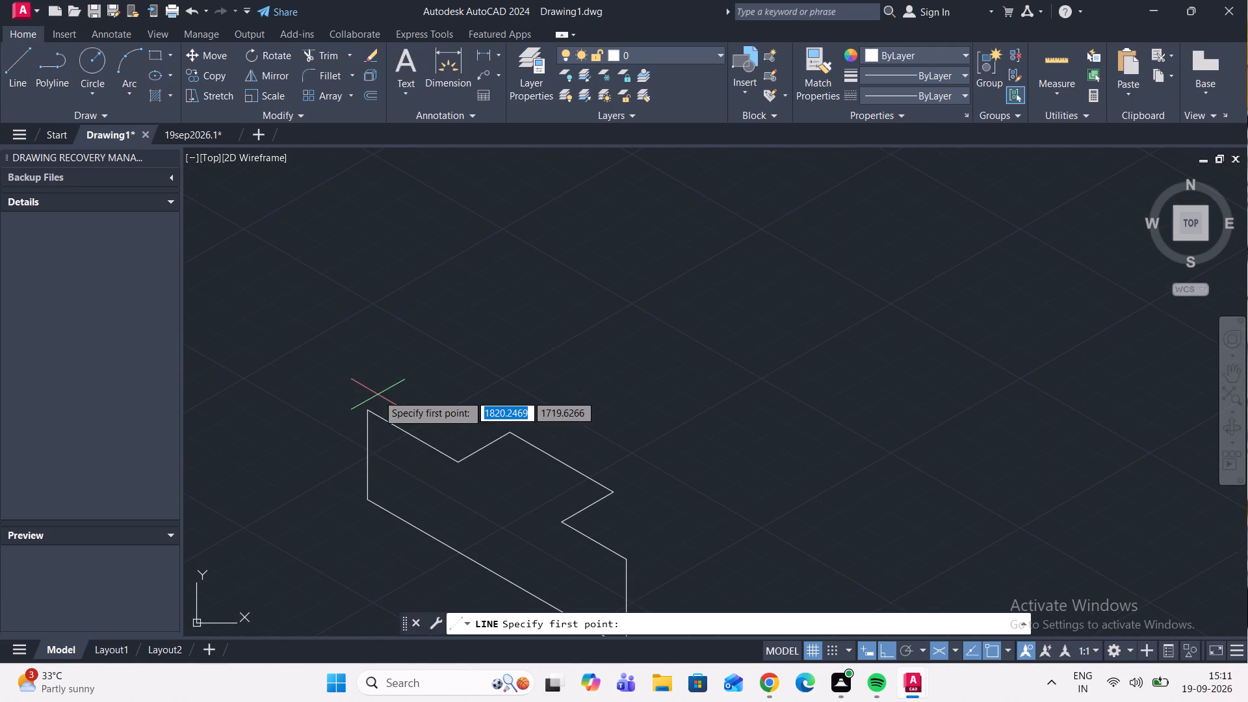
scroll(378, 413, "up", 1)
left_click(364, 409)
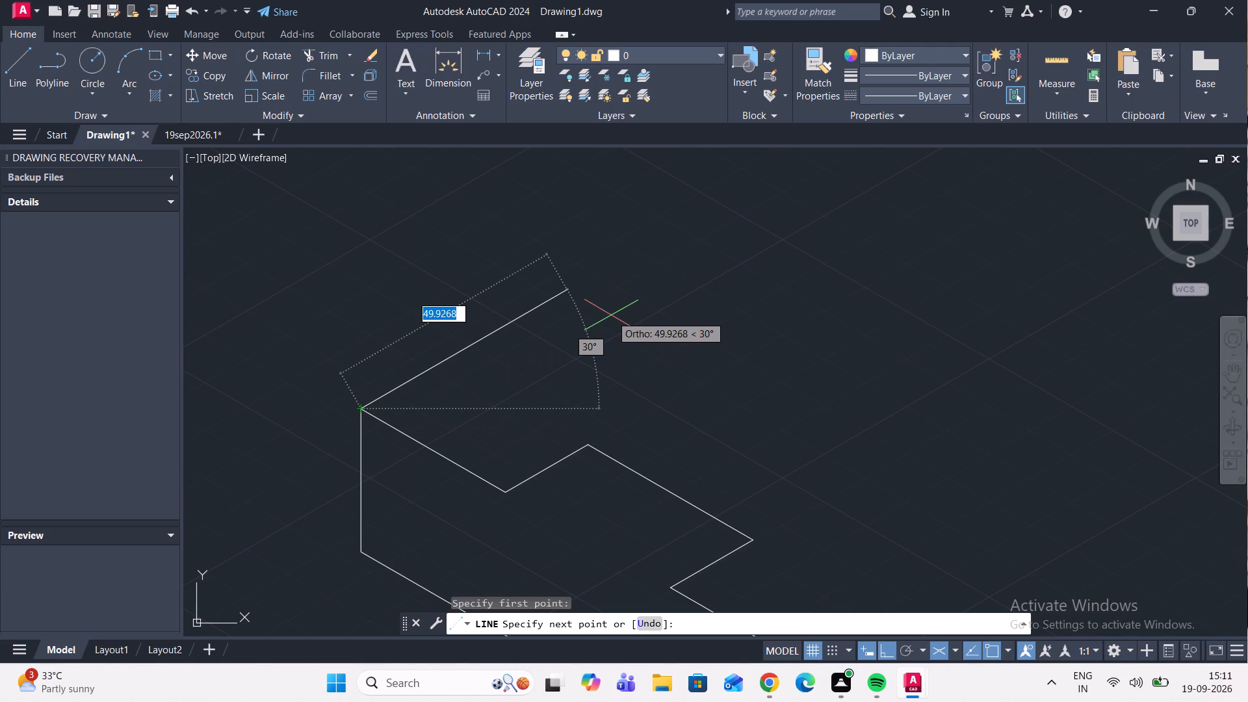
type("40")
key("Return")
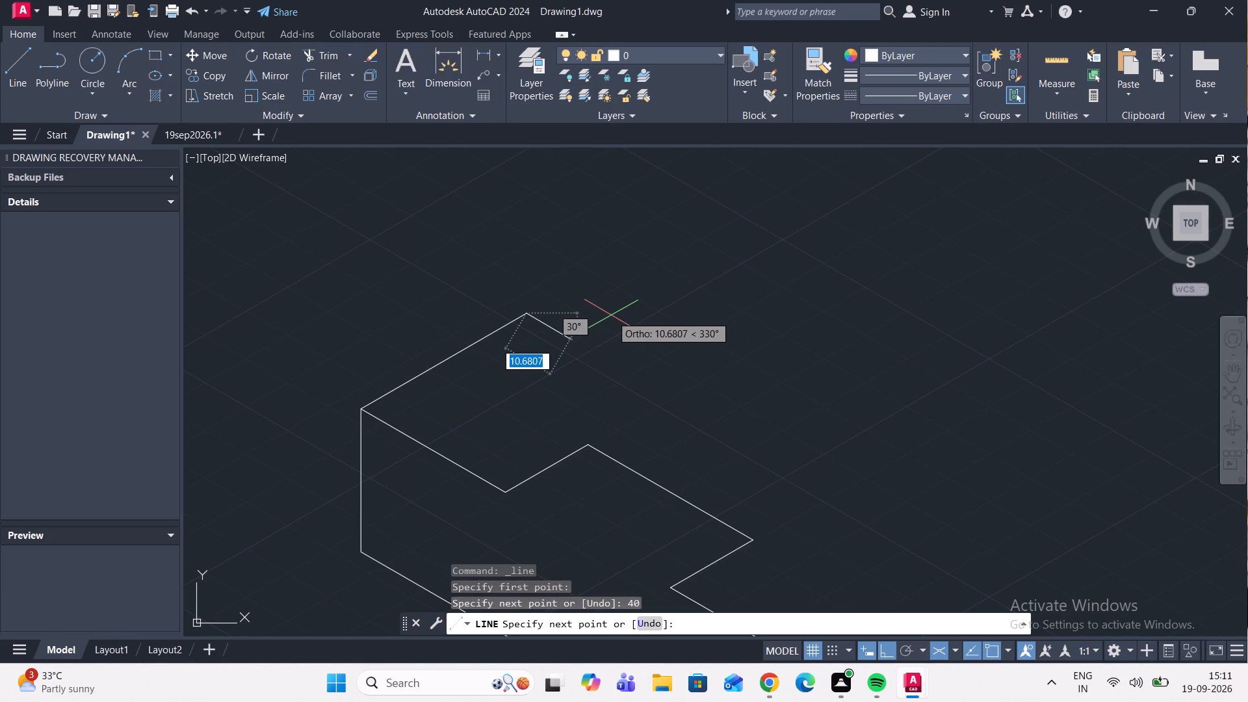
key("Escape")
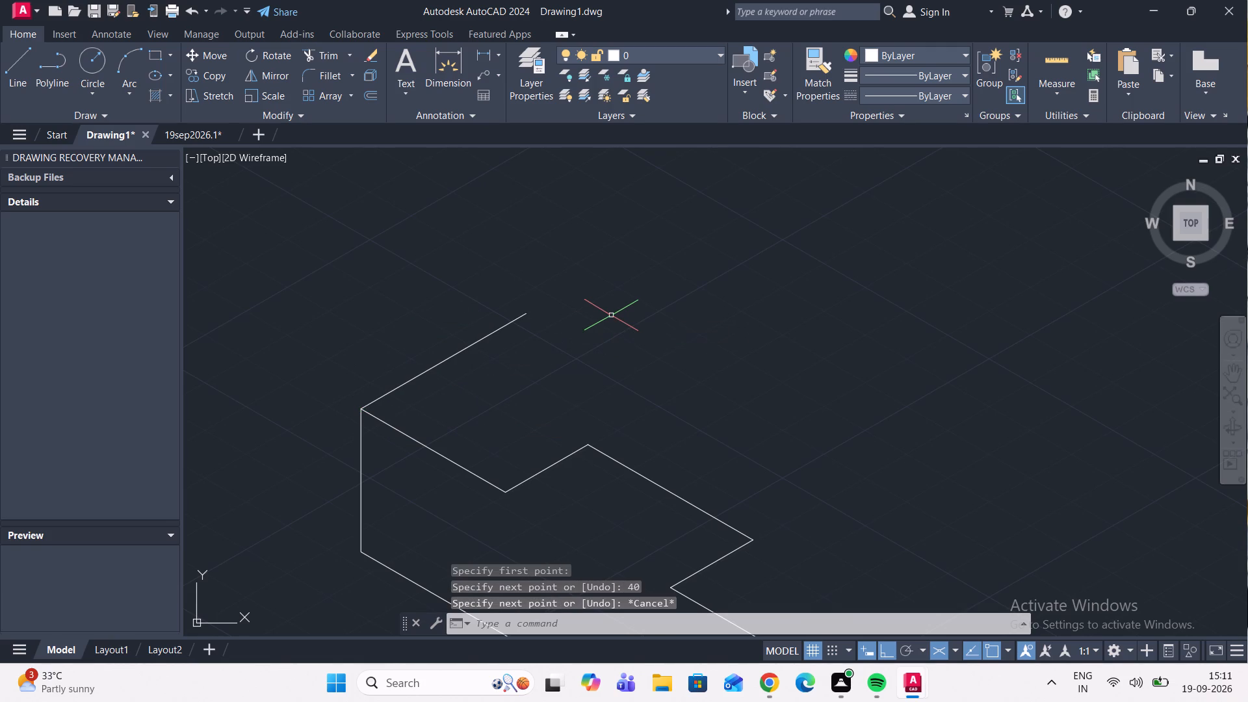
Draw an isocircle of radius 40 on the right isoplane, centred on the free end of the new 40-unit line.
left_click(169, 75)
left_click(192, 138)
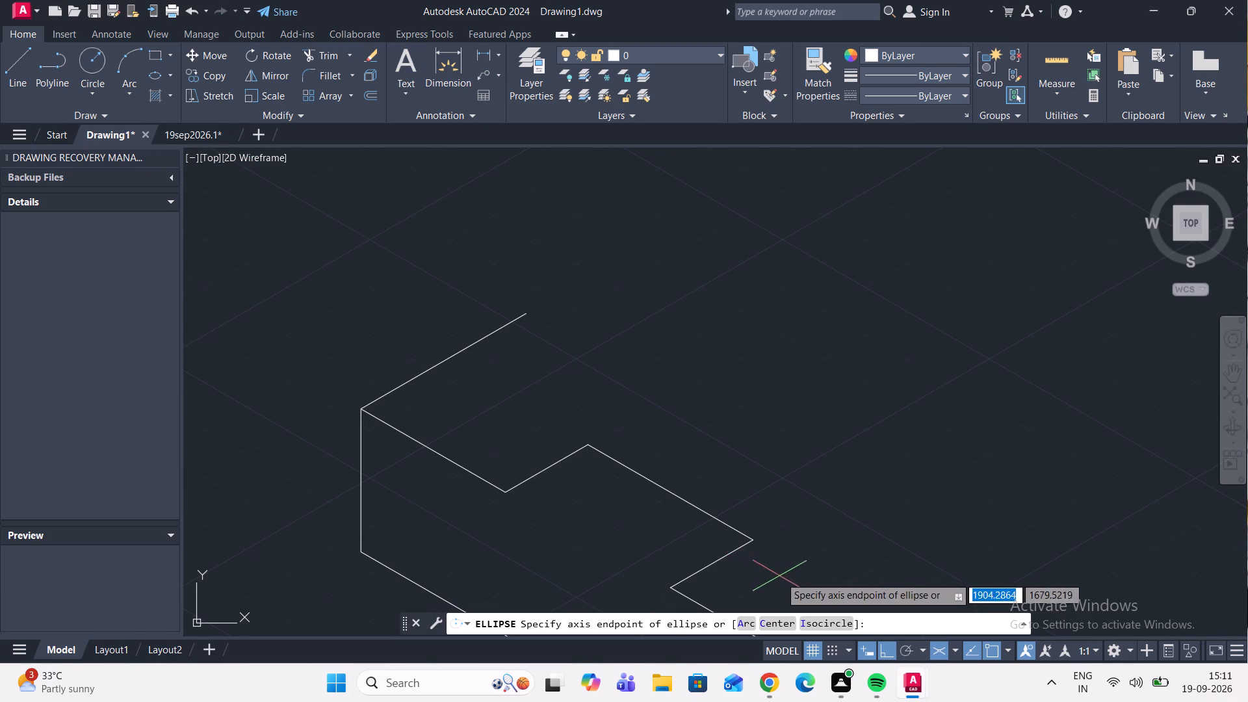
left_click(822, 623)
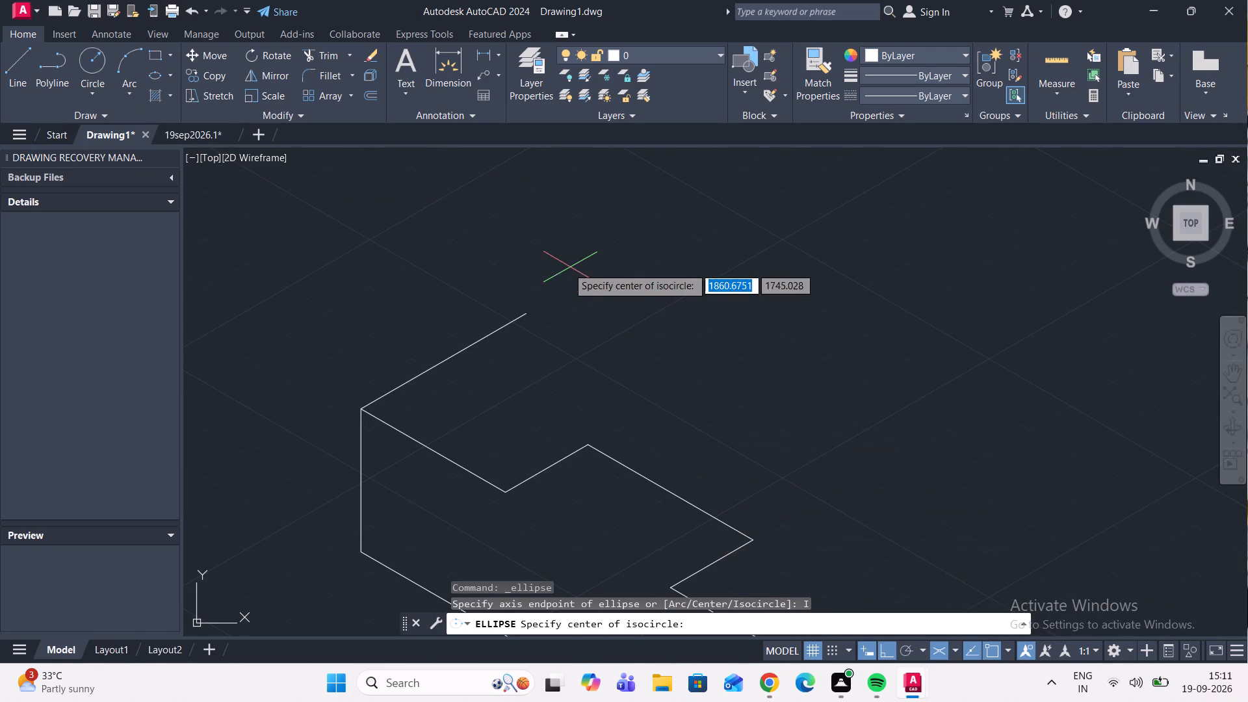
left_click(524, 314)
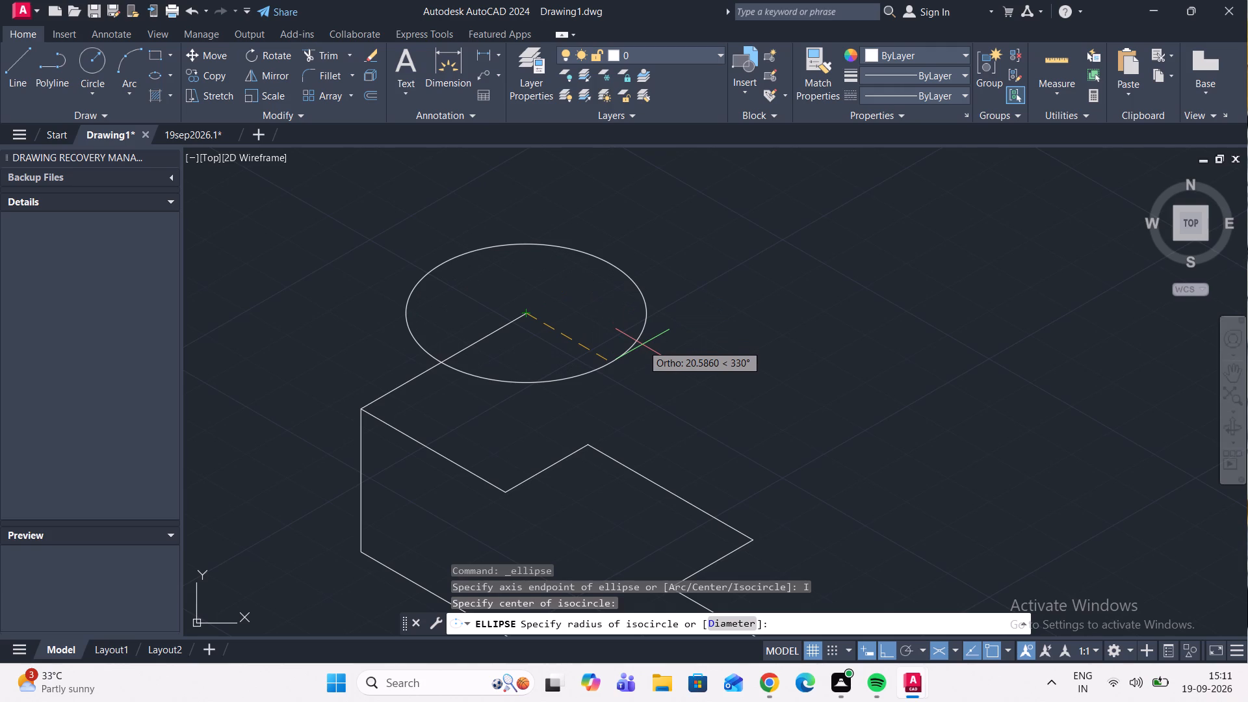
key("F5")
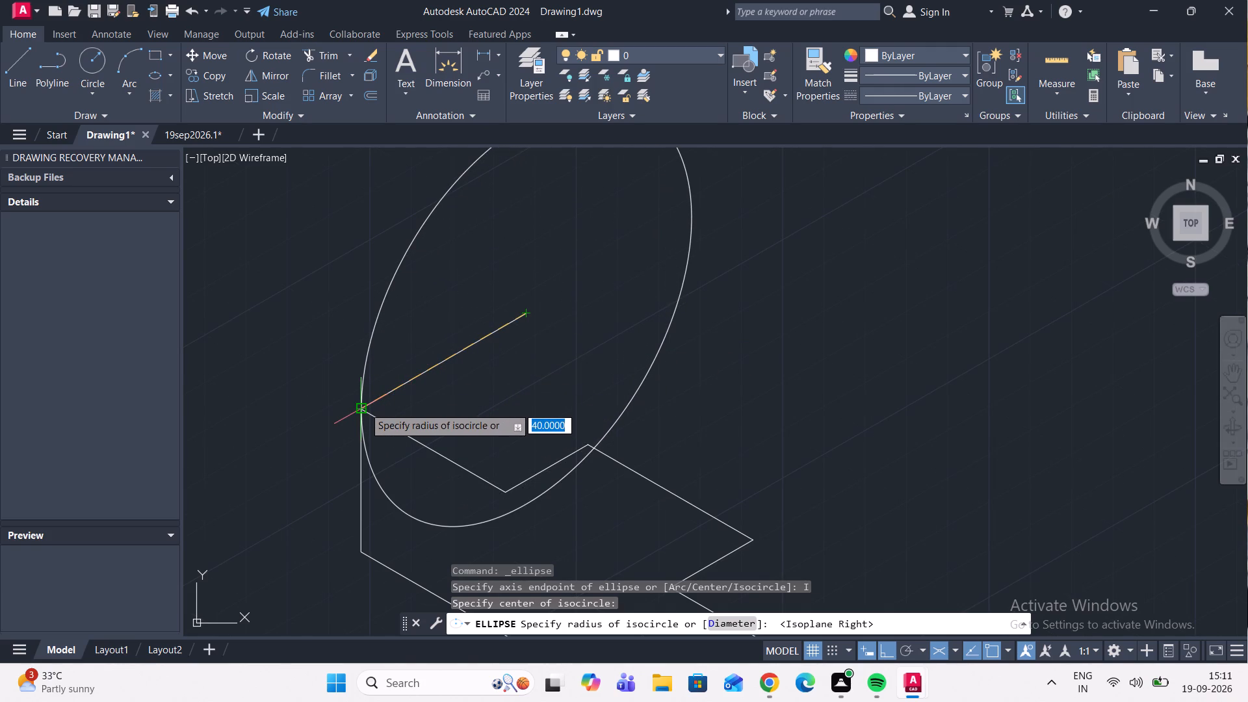
type("40")
key("Return")
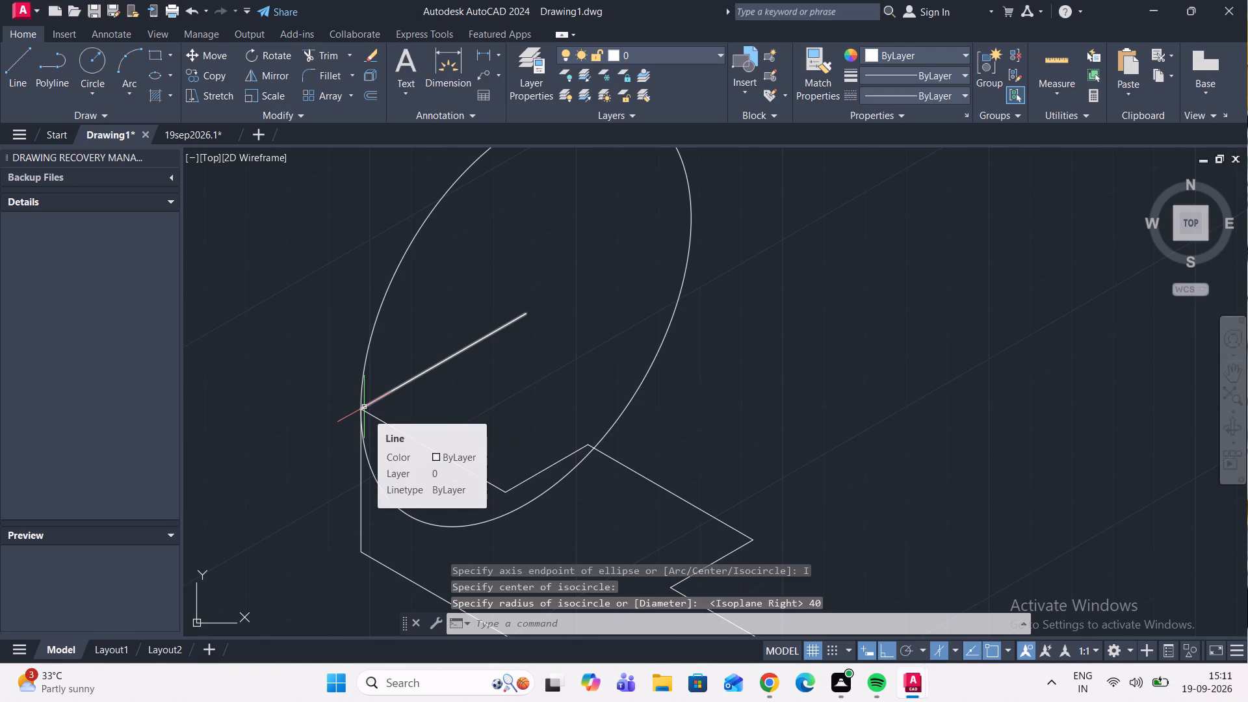
Trim away the isocircle's lower arc between the outline's upper corner and the projection.
scroll(428, 387, "down", 2)
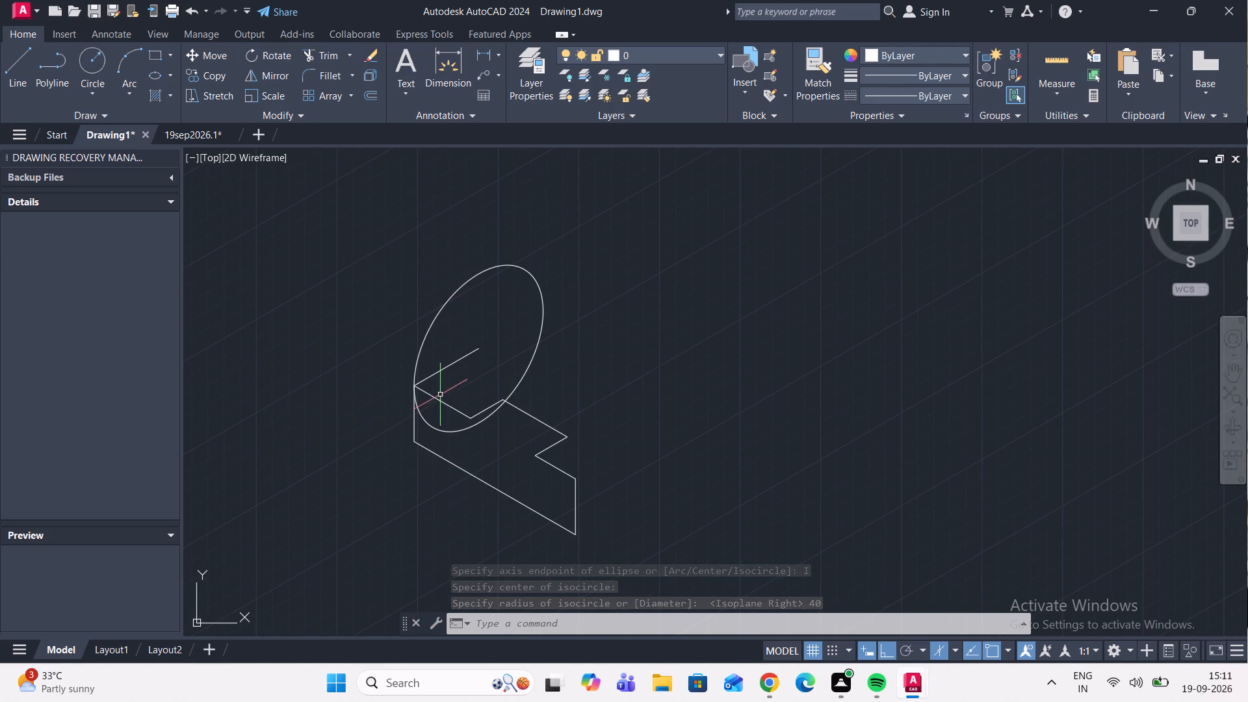
left_click(318, 64)
left_click(321, 60)
scroll(411, 435, "up", 2)
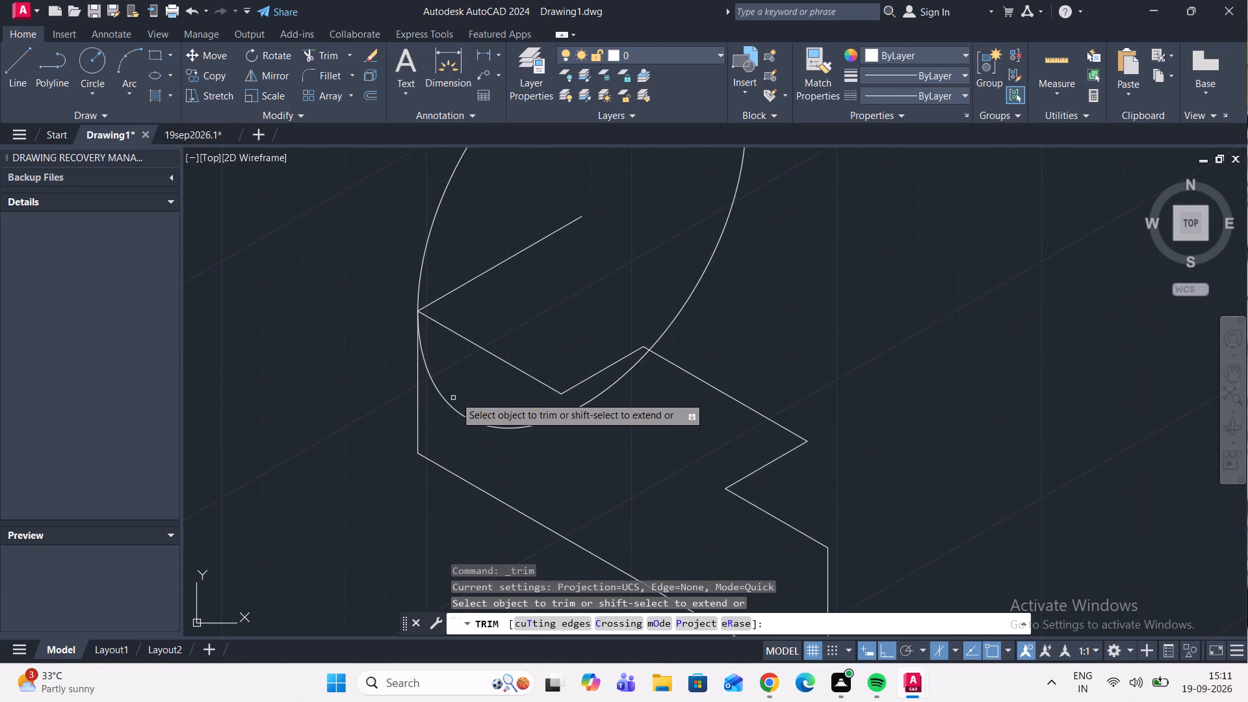
left_click(448, 406)
middle_click_drag(545, 430, 423, 503)
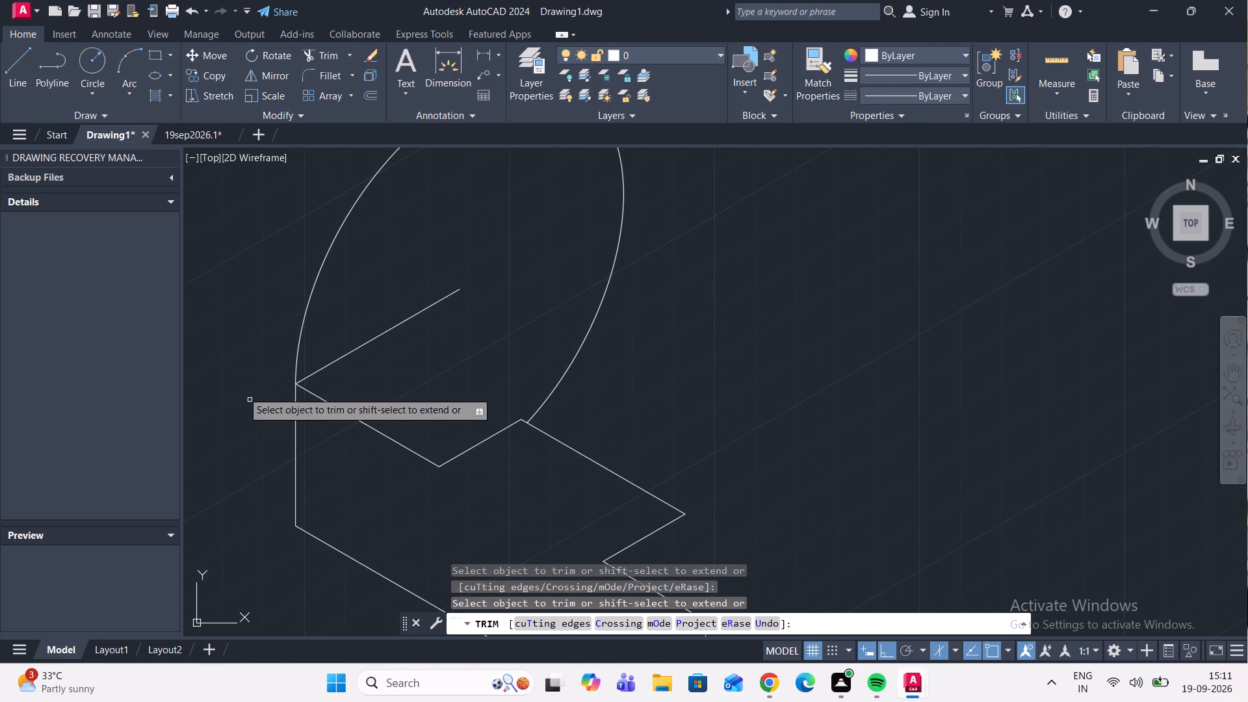
Draw a vertical line from the isocircle's centre upward past its curve.
left_click(27, 76)
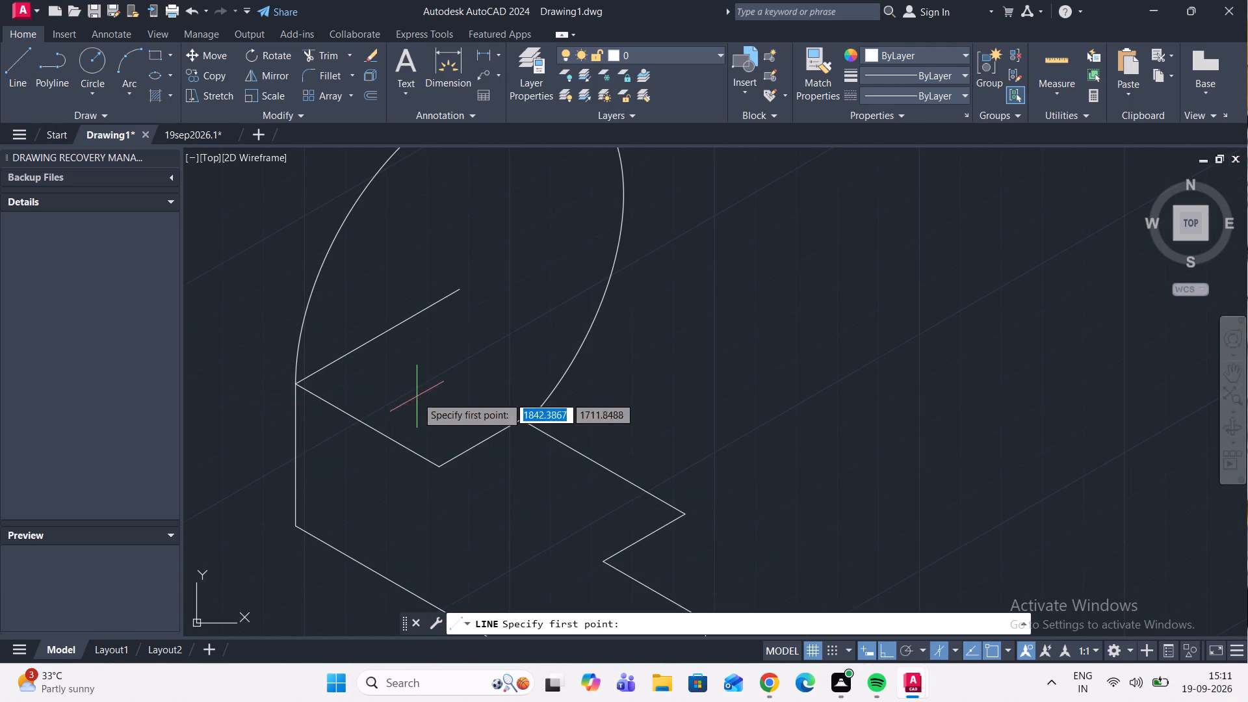
middle_click_drag(433, 382, 418, 615)
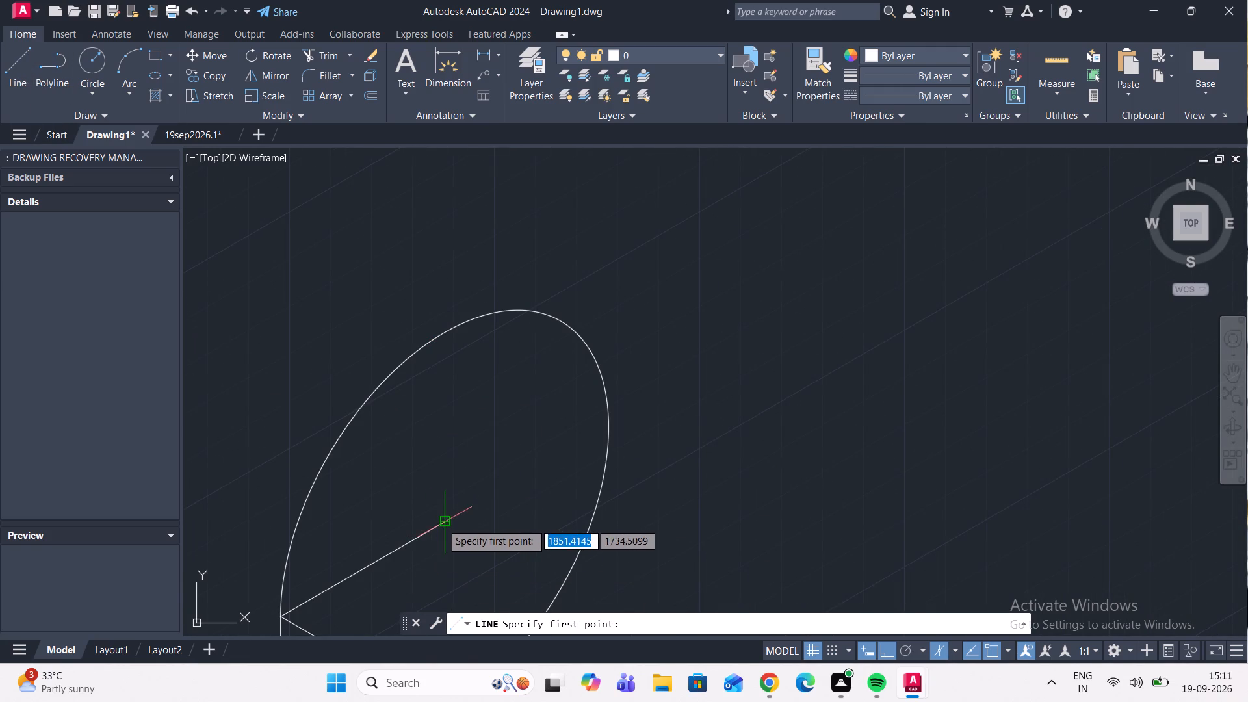
left_click(441, 523)
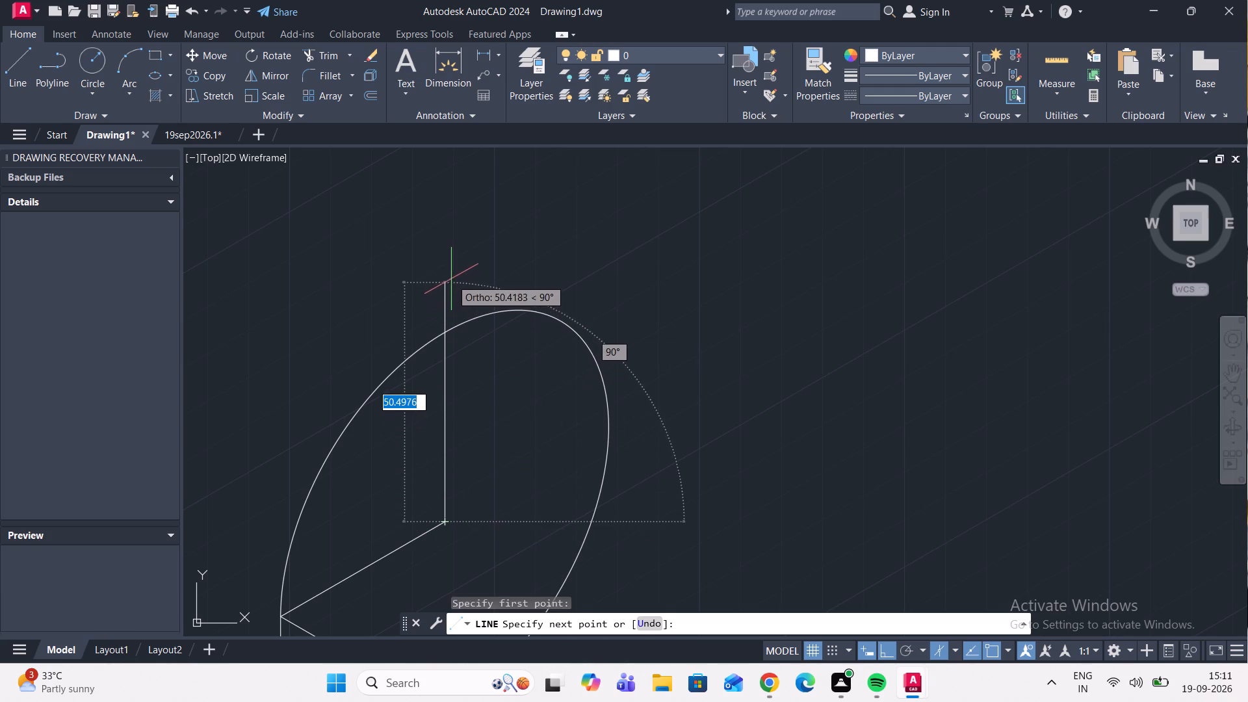
left_click(451, 275)
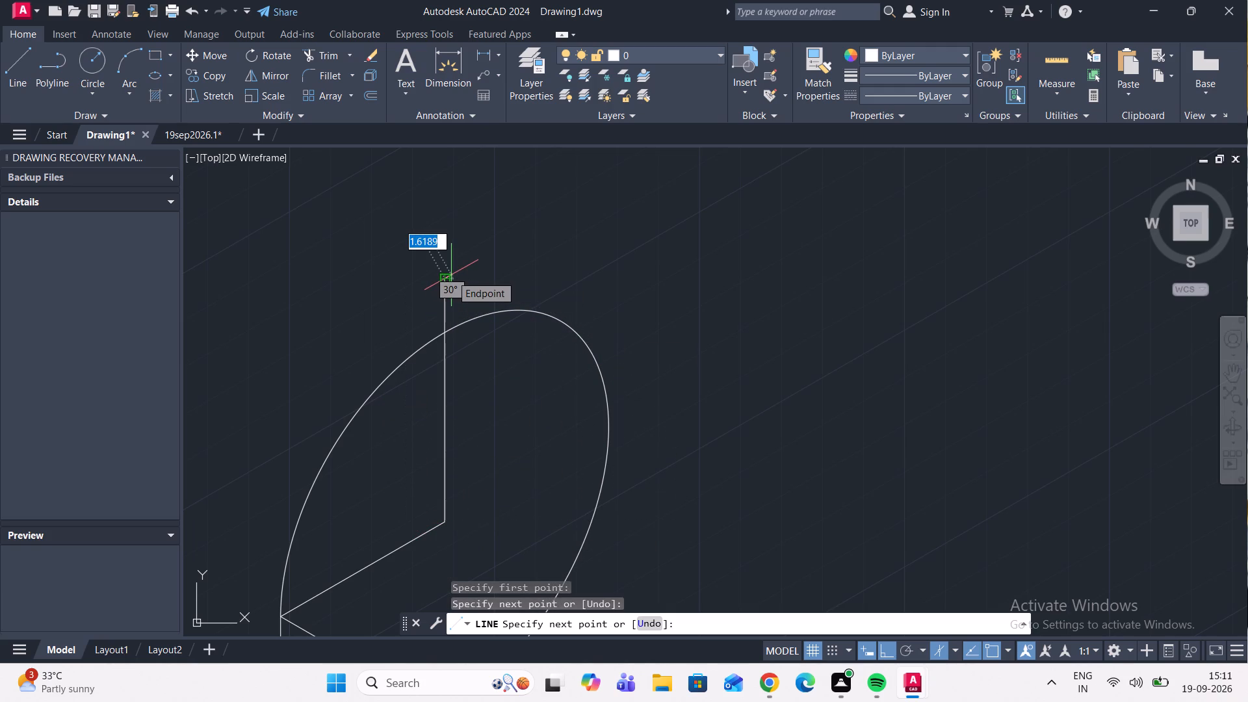
key("Escape")
Trim the vertical line's excess above the isocircle and the curve beyond that line, keeping only the arc from the corner.
left_click(324, 55)
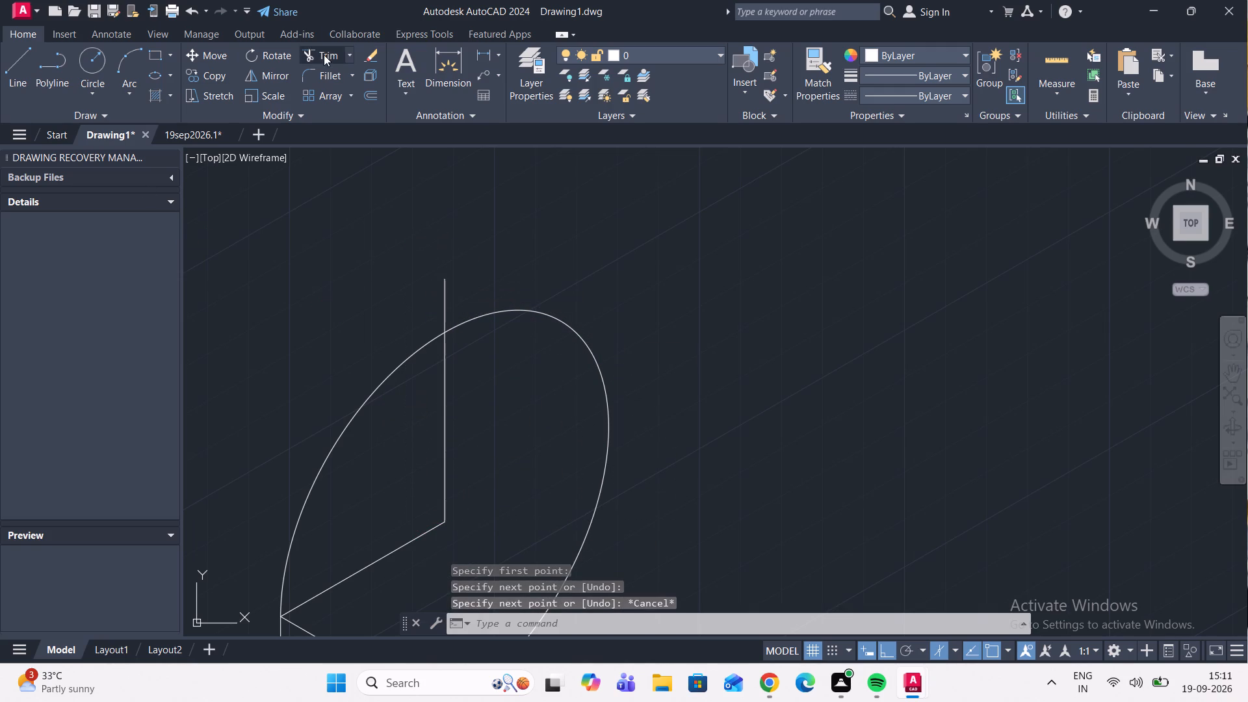
left_click(443, 296)
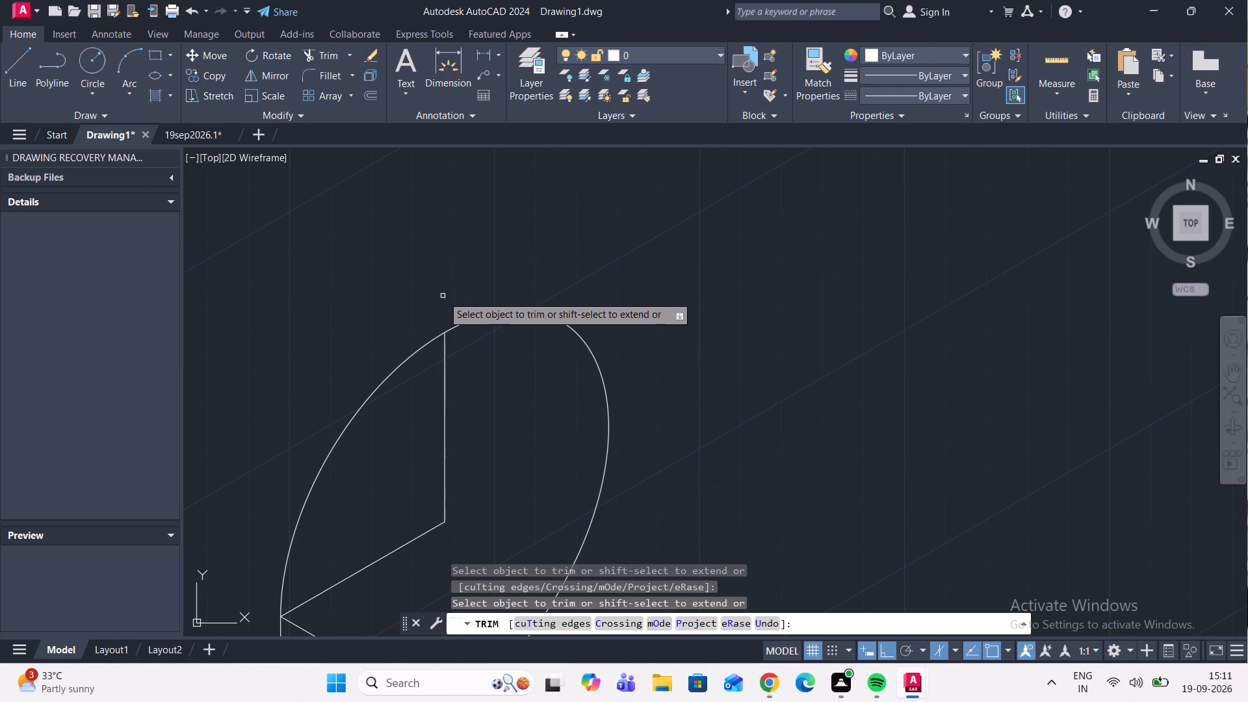
left_click(515, 308)
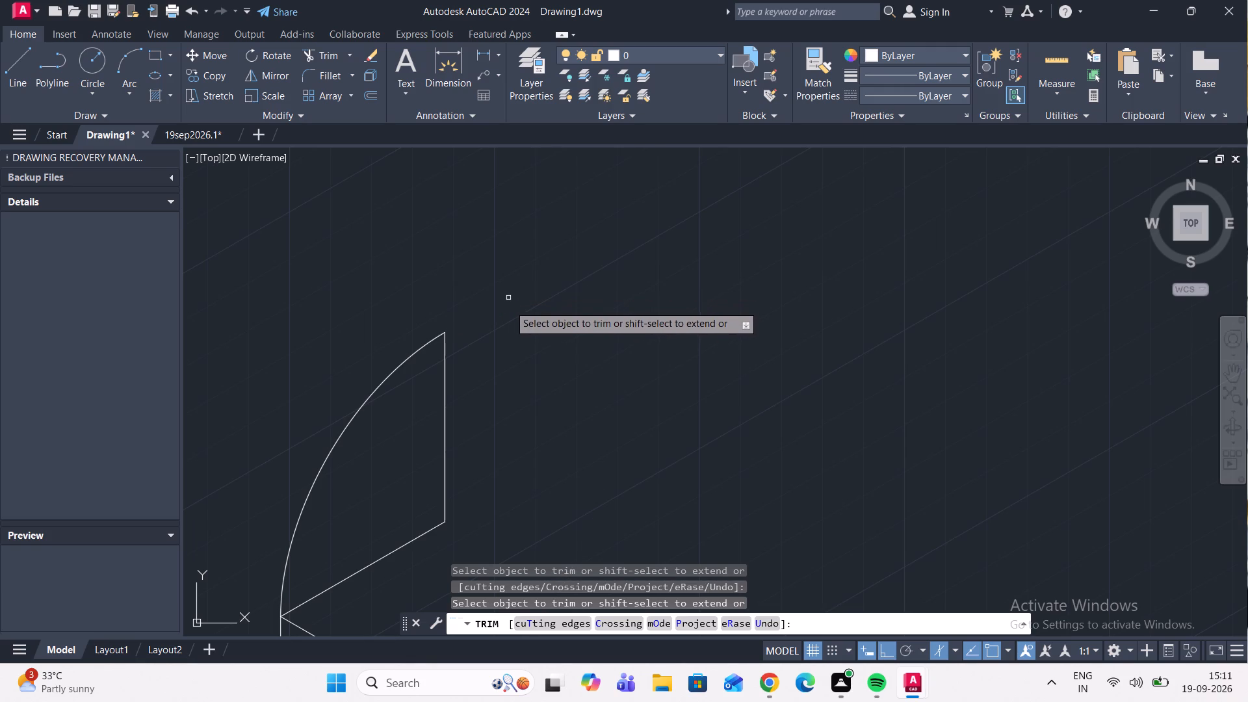
middle_click_drag(521, 344, 531, 295)
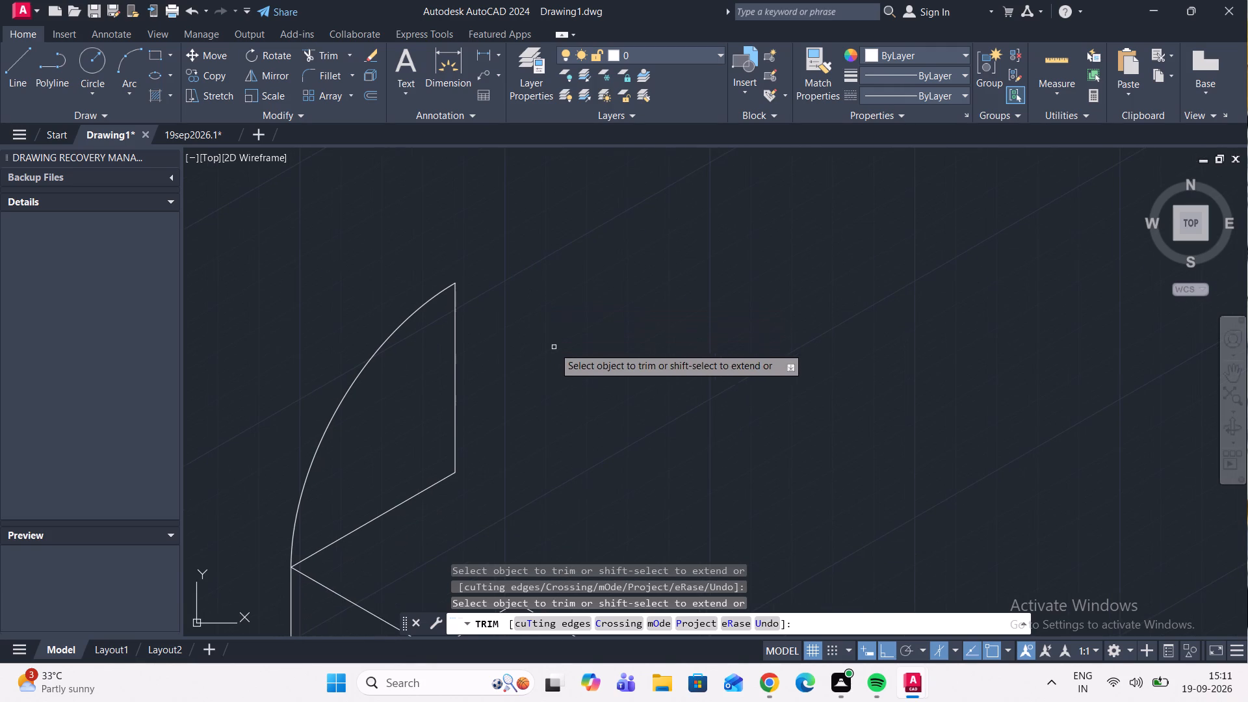
scroll(564, 406, "up", 1)
middle_click_drag(549, 357, 764, 300)
scroll(551, 426, "down", 1)
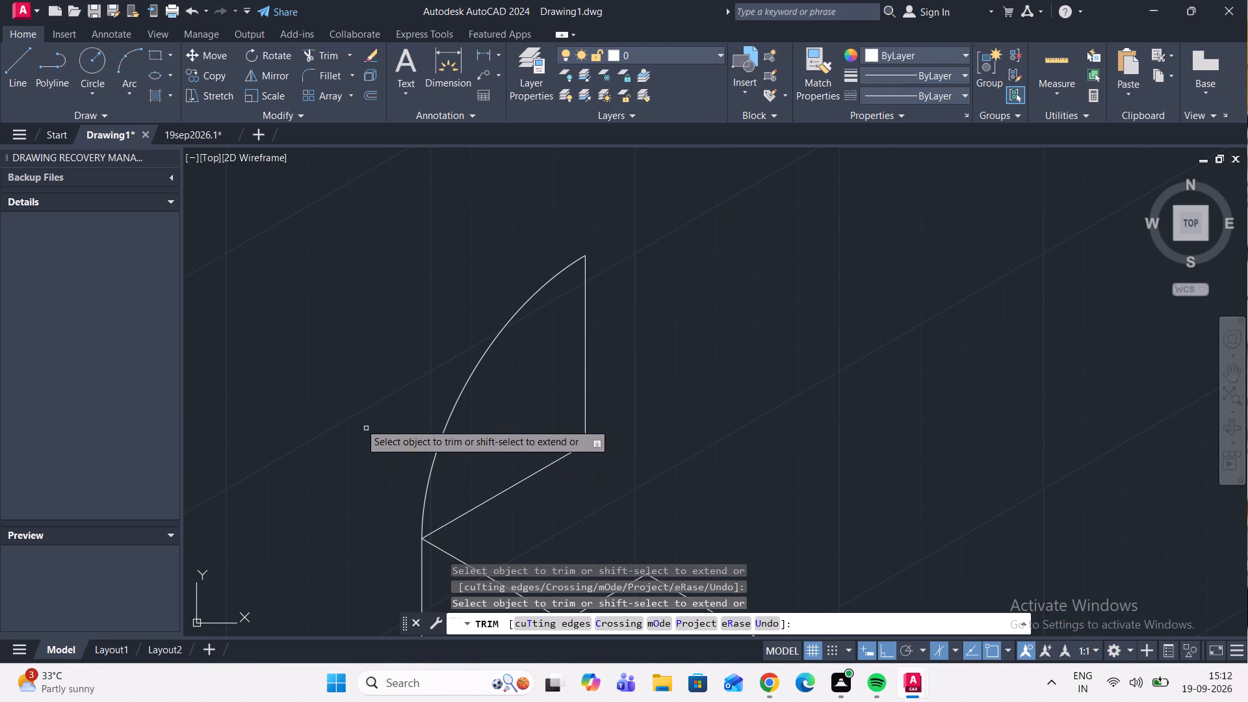
key("Escape")
Draw a 40-unit line at 30° on the top isoplane, starting 10 units from the arc's lower corner along the outline's 330° edge.
left_click(11, 64)
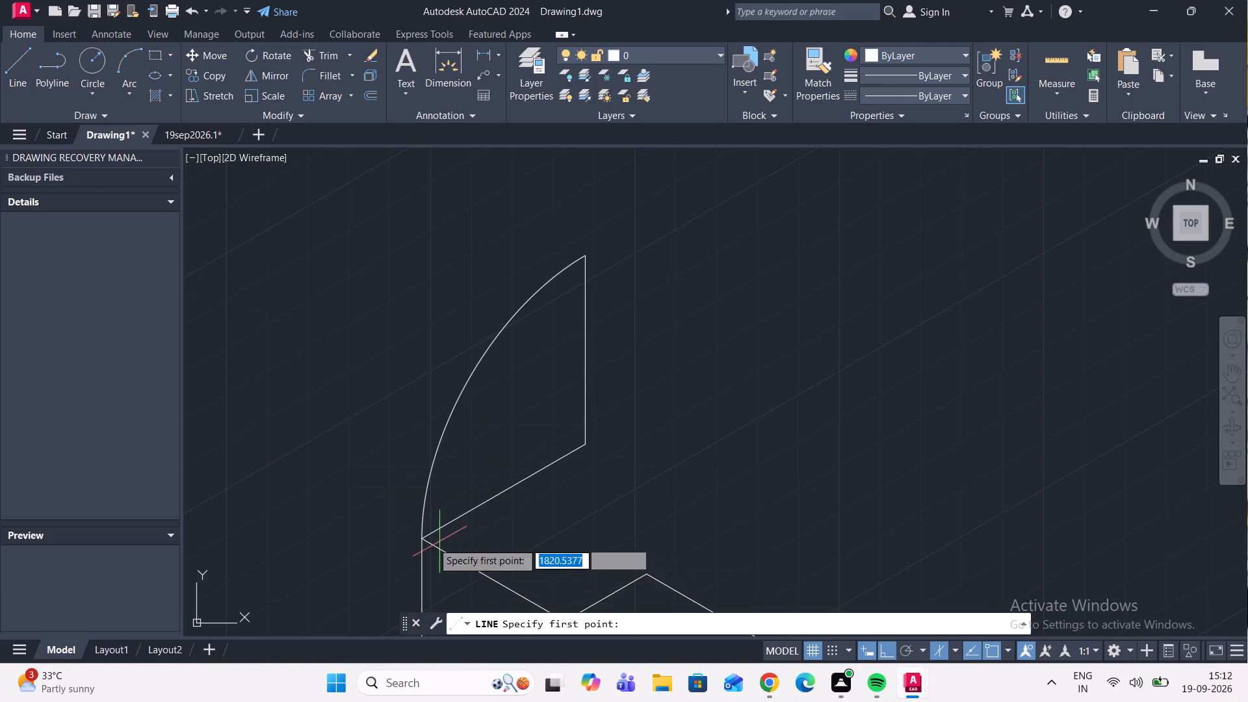
scroll(405, 550, "up", 3)
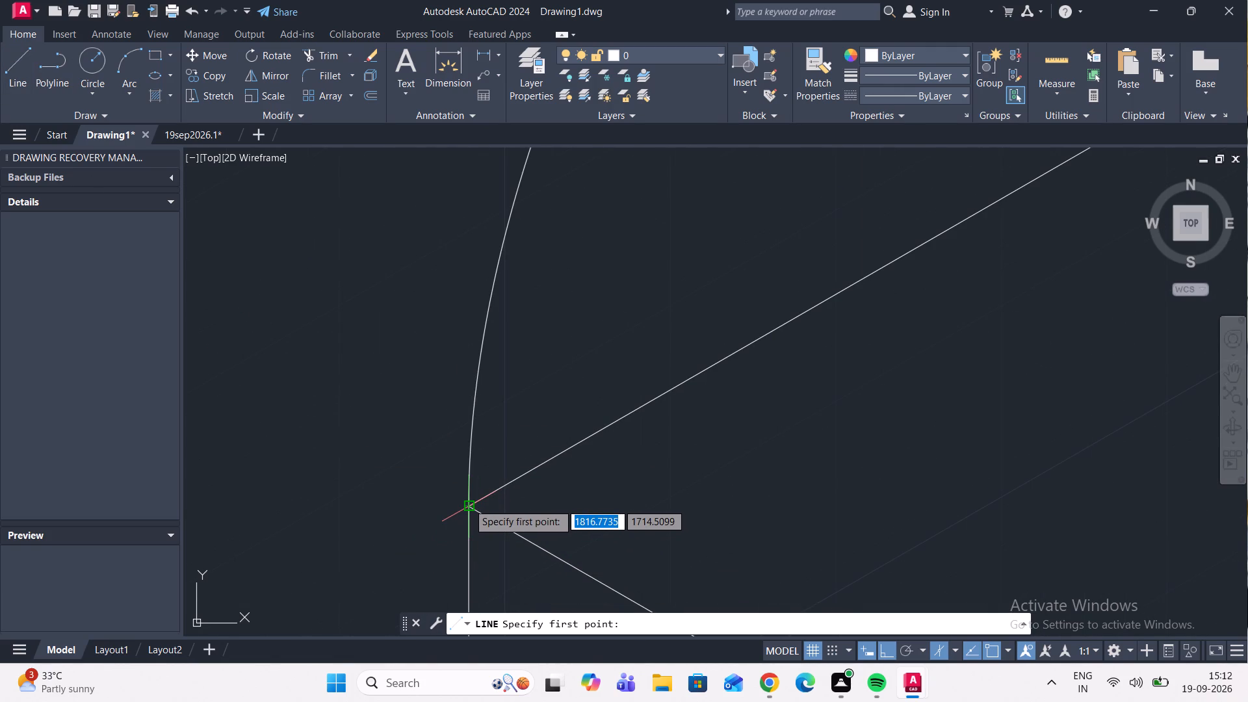
type("tk")
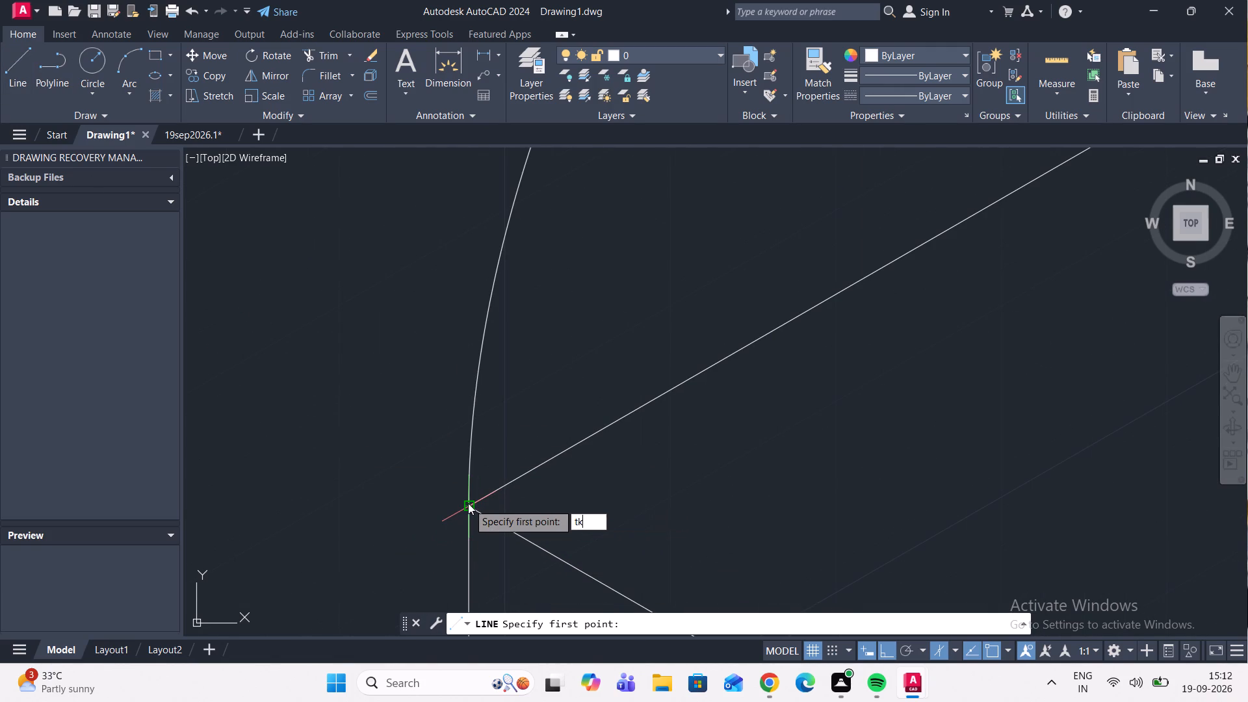
key("Return")
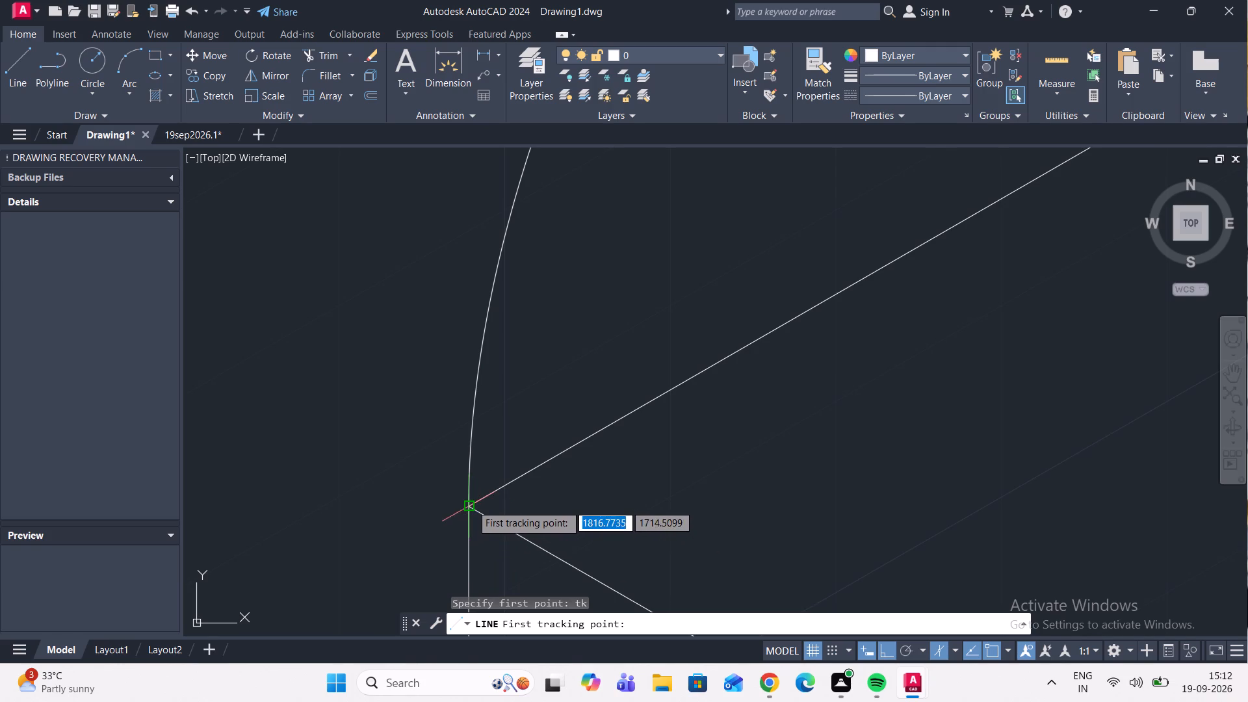
left_click(471, 504)
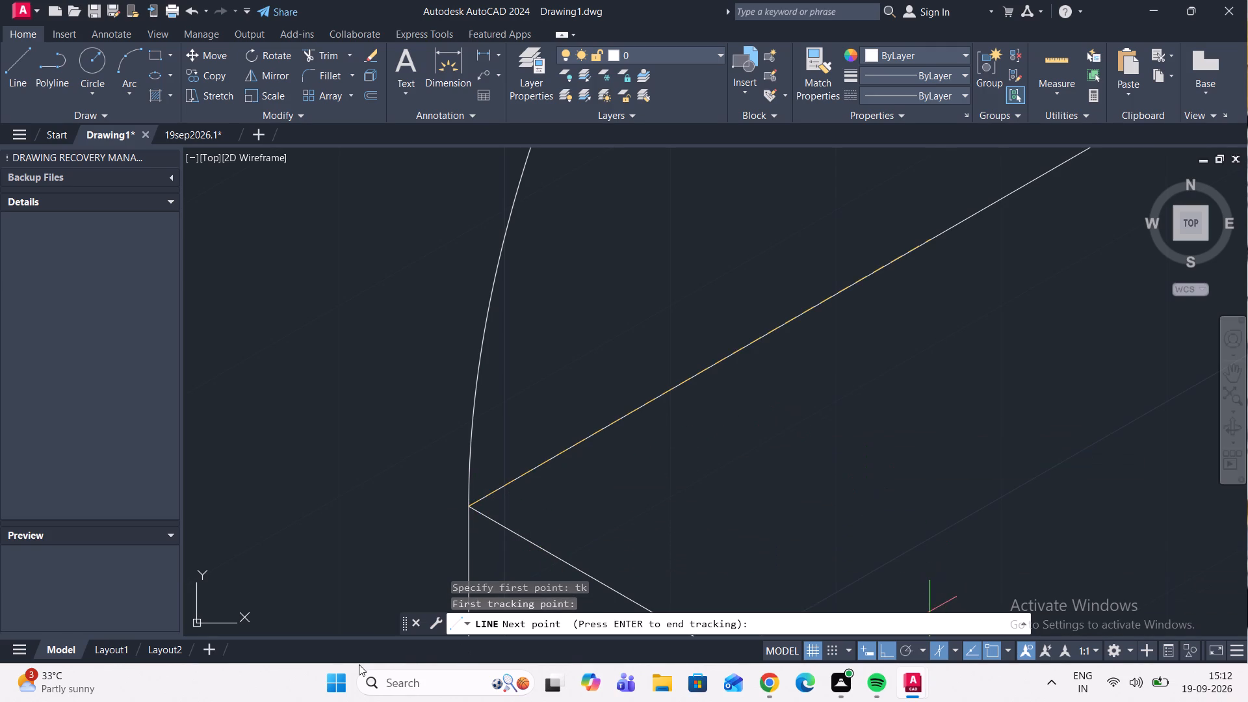
key("F5")
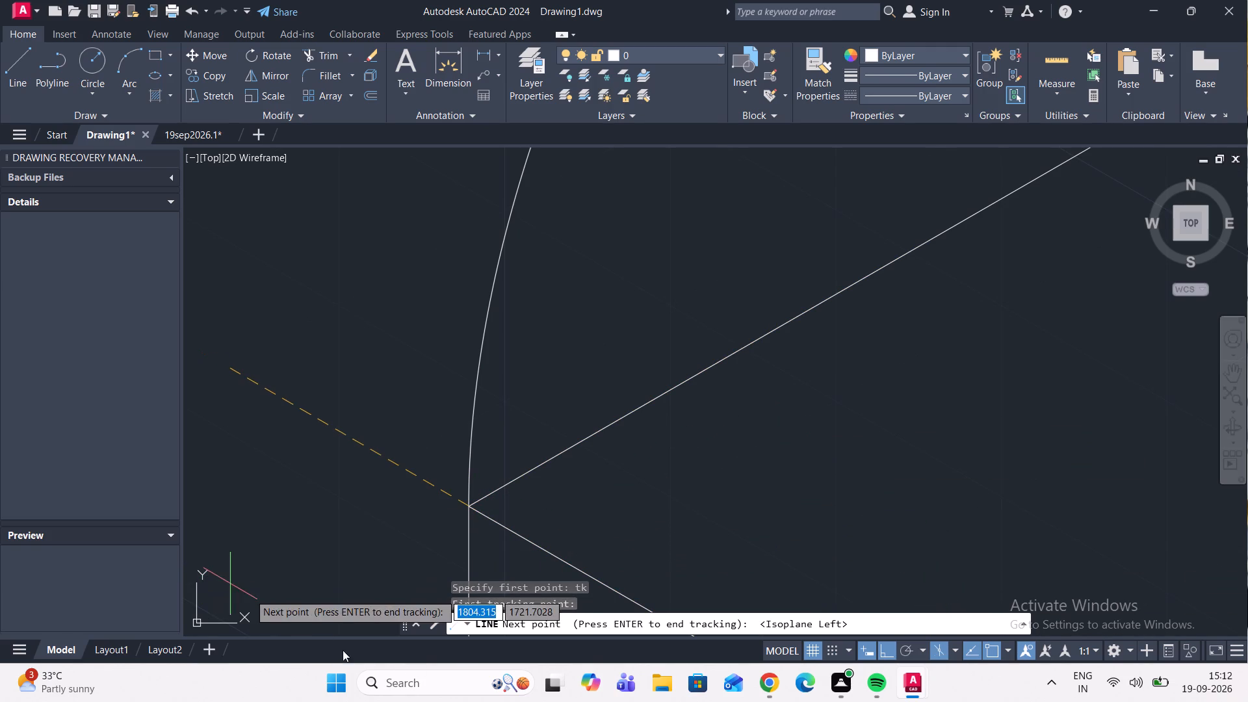
scroll(495, 517, "down", 2)
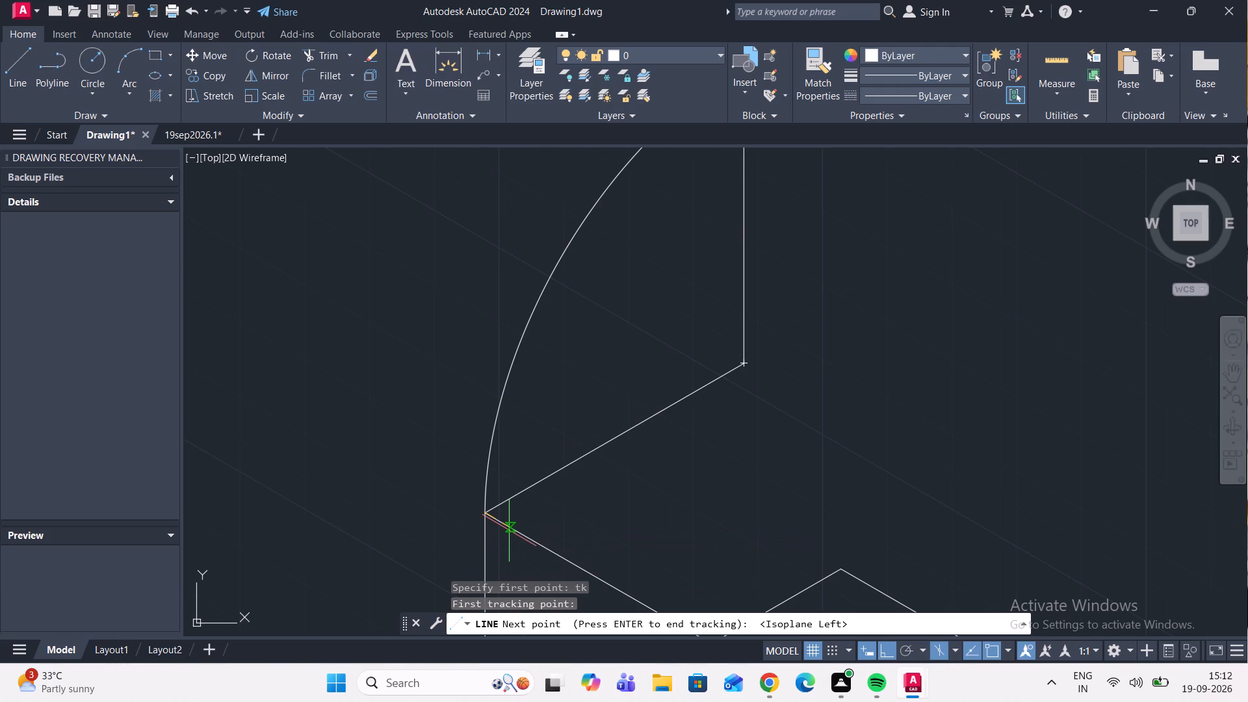
type("10")
key("Return")
key("Return")
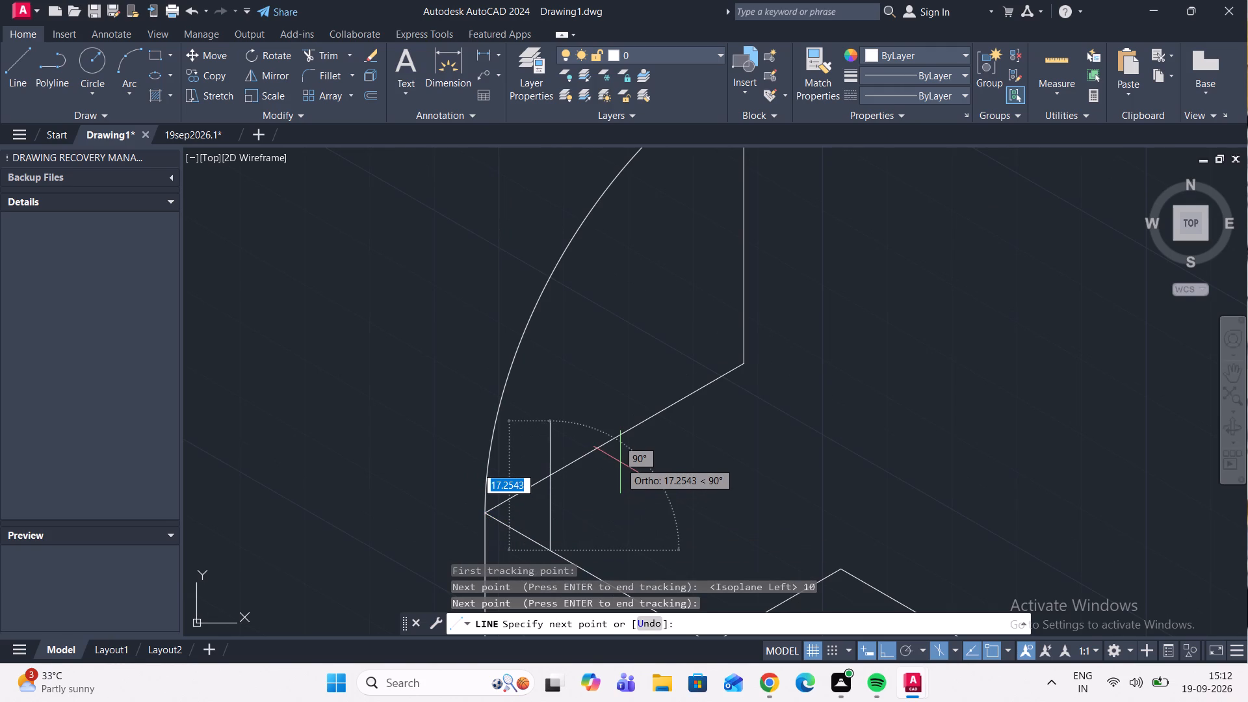
key("F5")
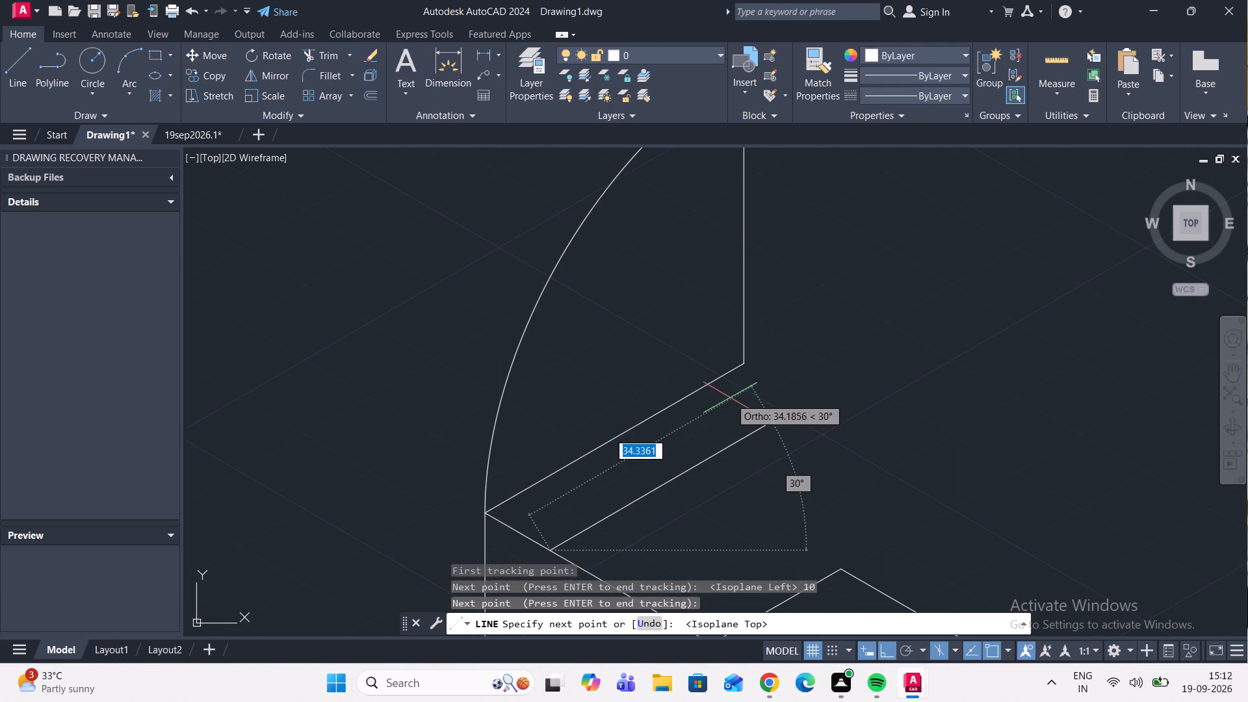
type("40")
key("Return")
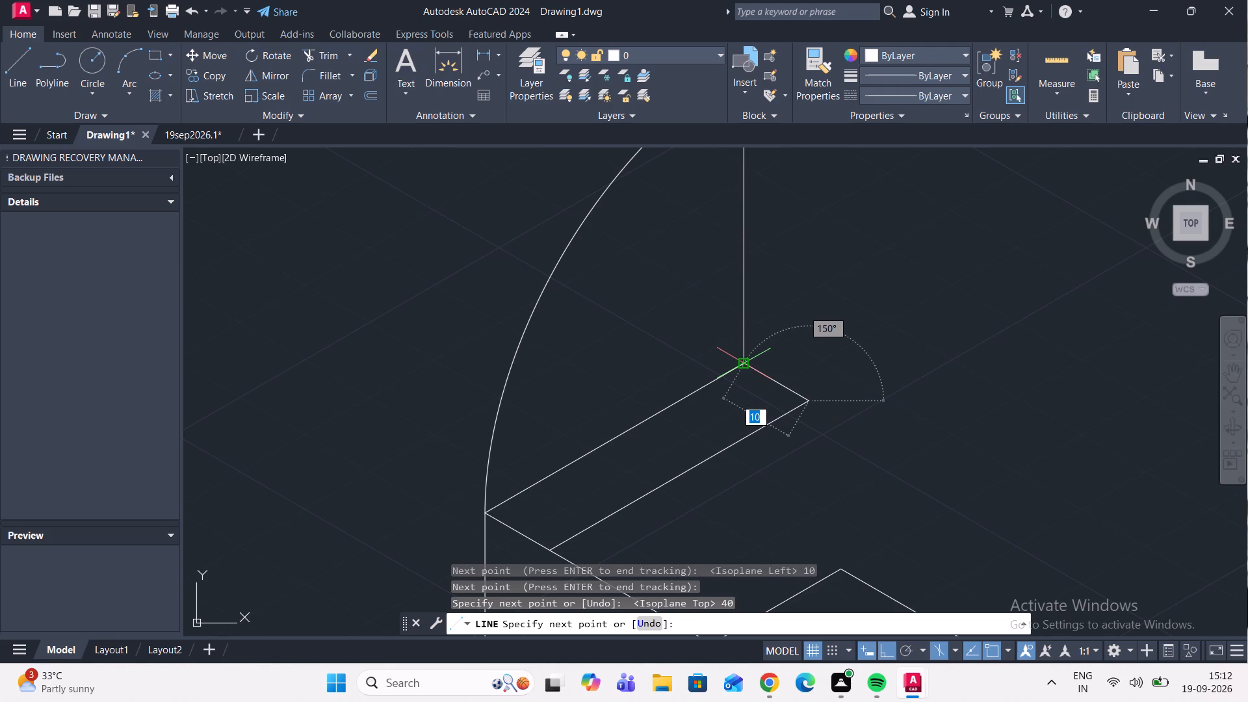
key("Escape")
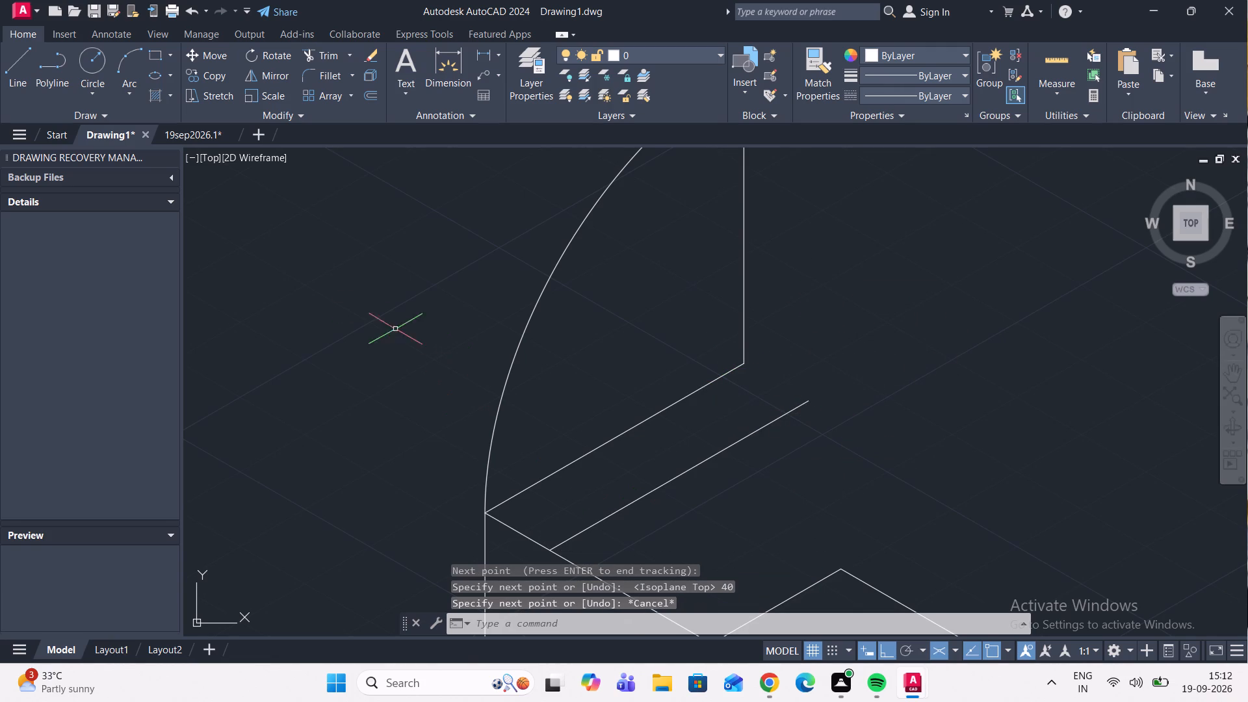
Draw a radius-40 isocircle on the right isoplane, centred on the far end of the 40-unit 30° line.
left_click(167, 73)
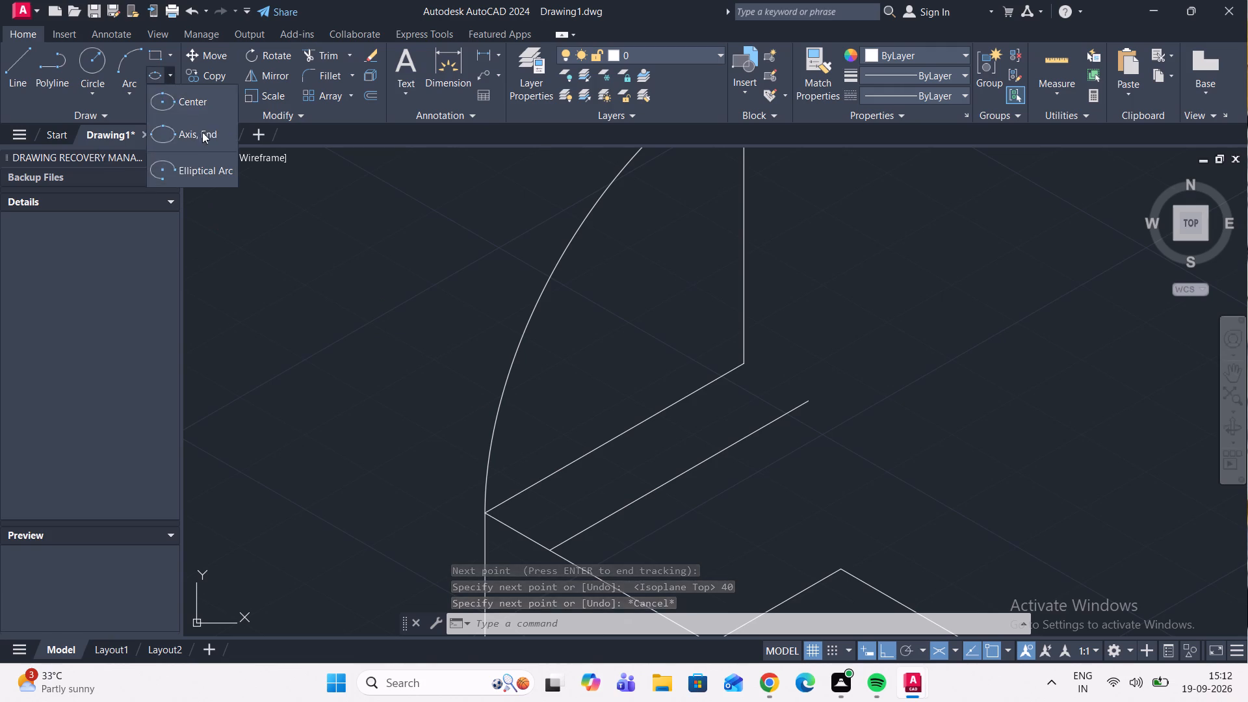
left_click(204, 127)
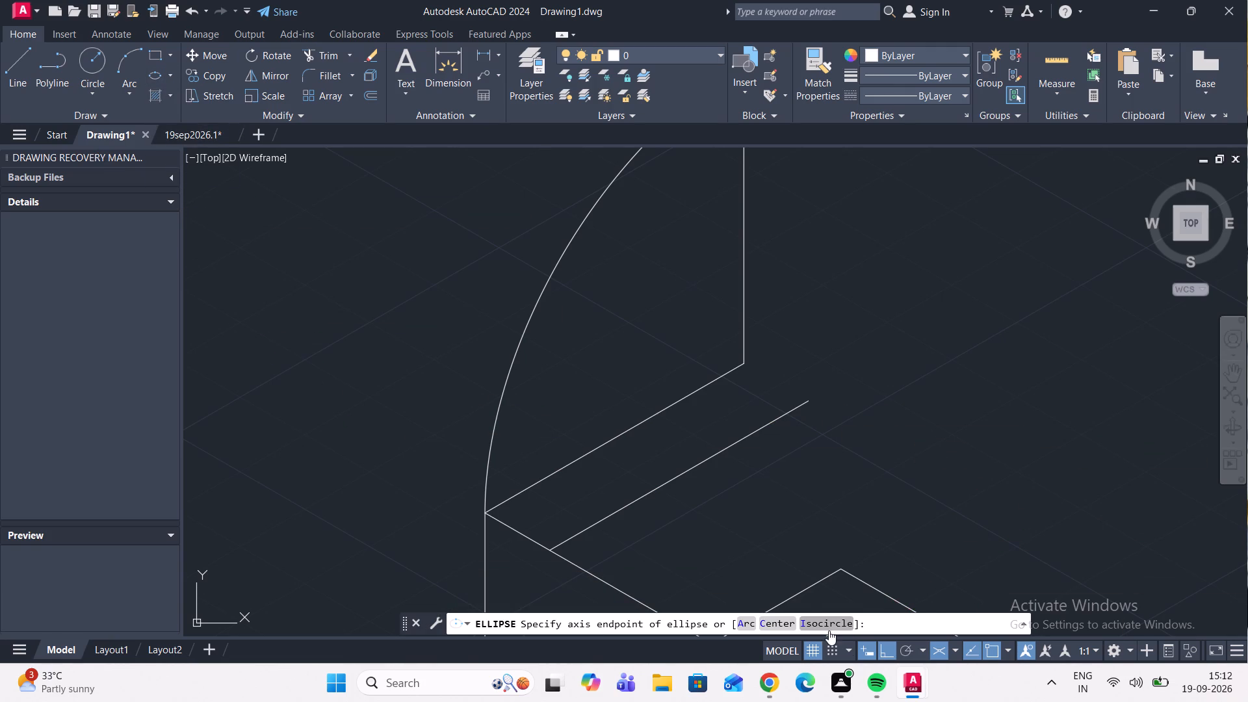
left_click(829, 627)
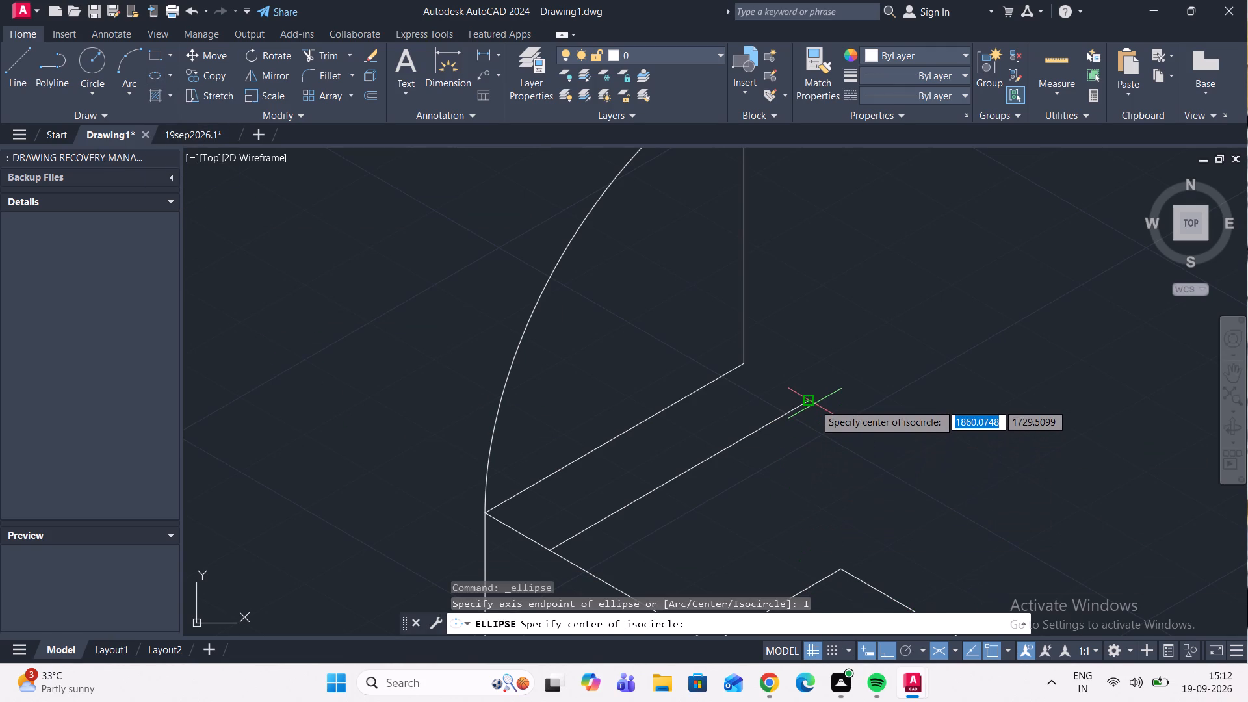
left_click(806, 401)
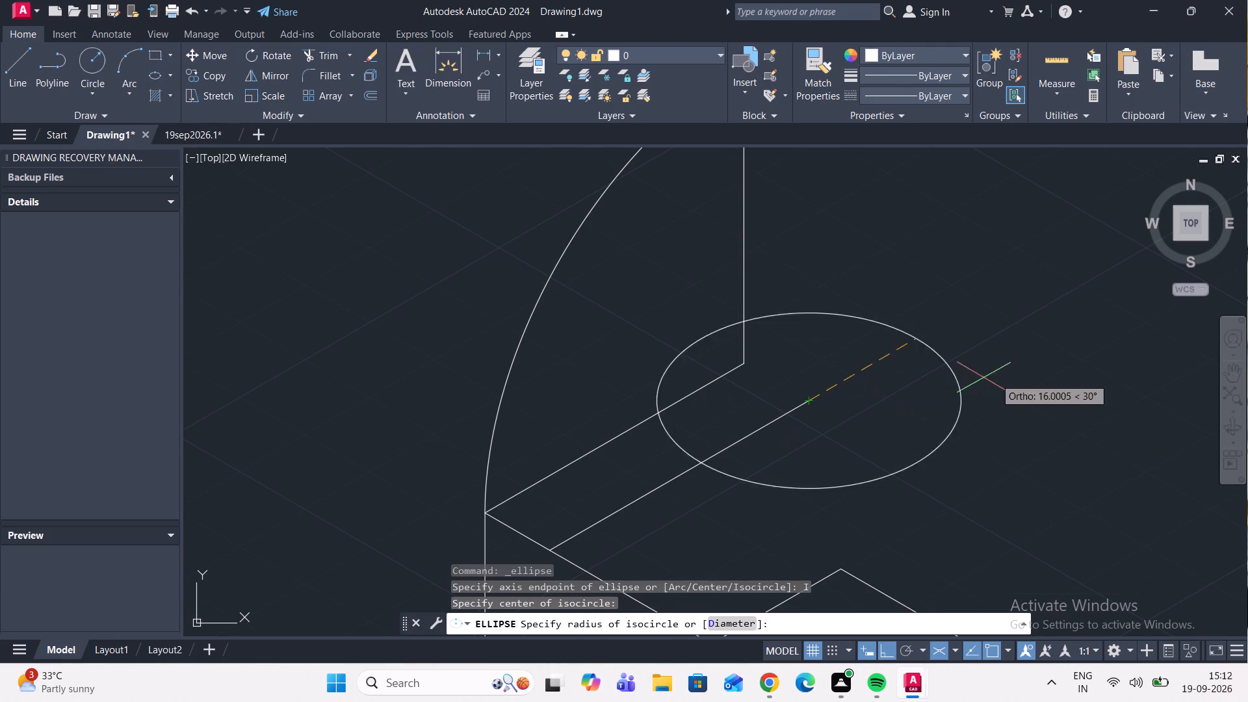
scroll(725, 418, "down", 3)
scroll(764, 444, "up", 3)
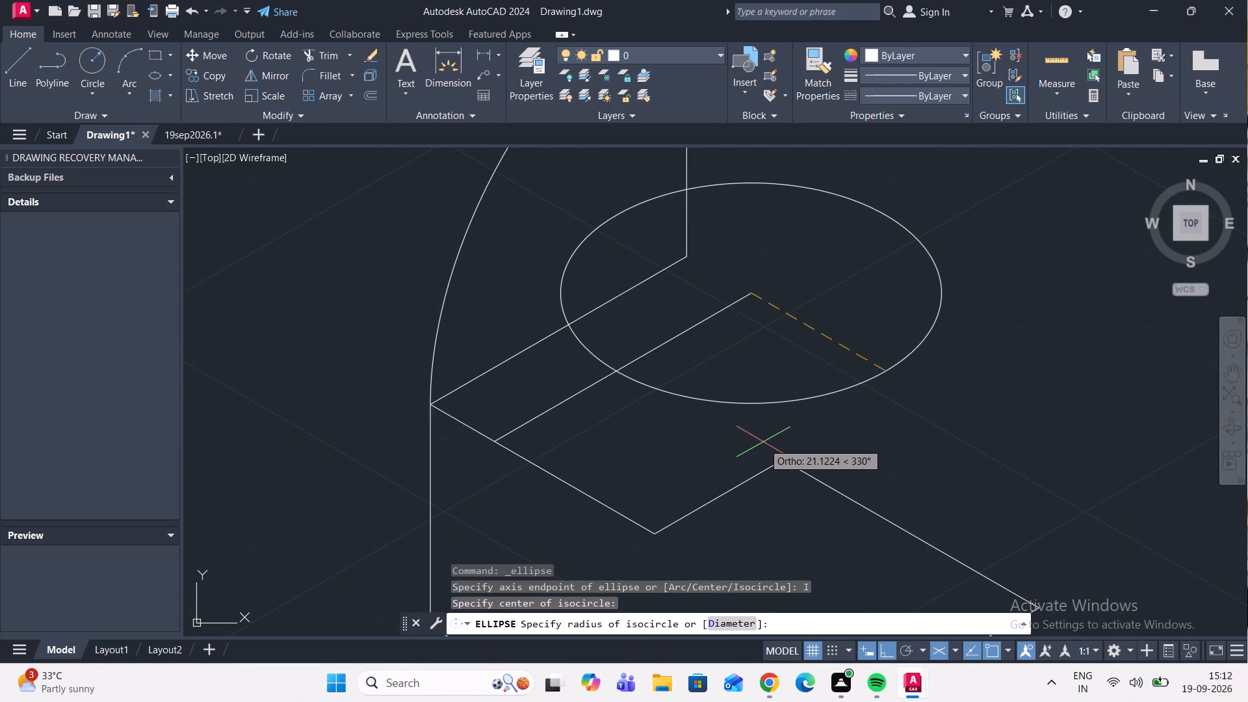
key("F5")
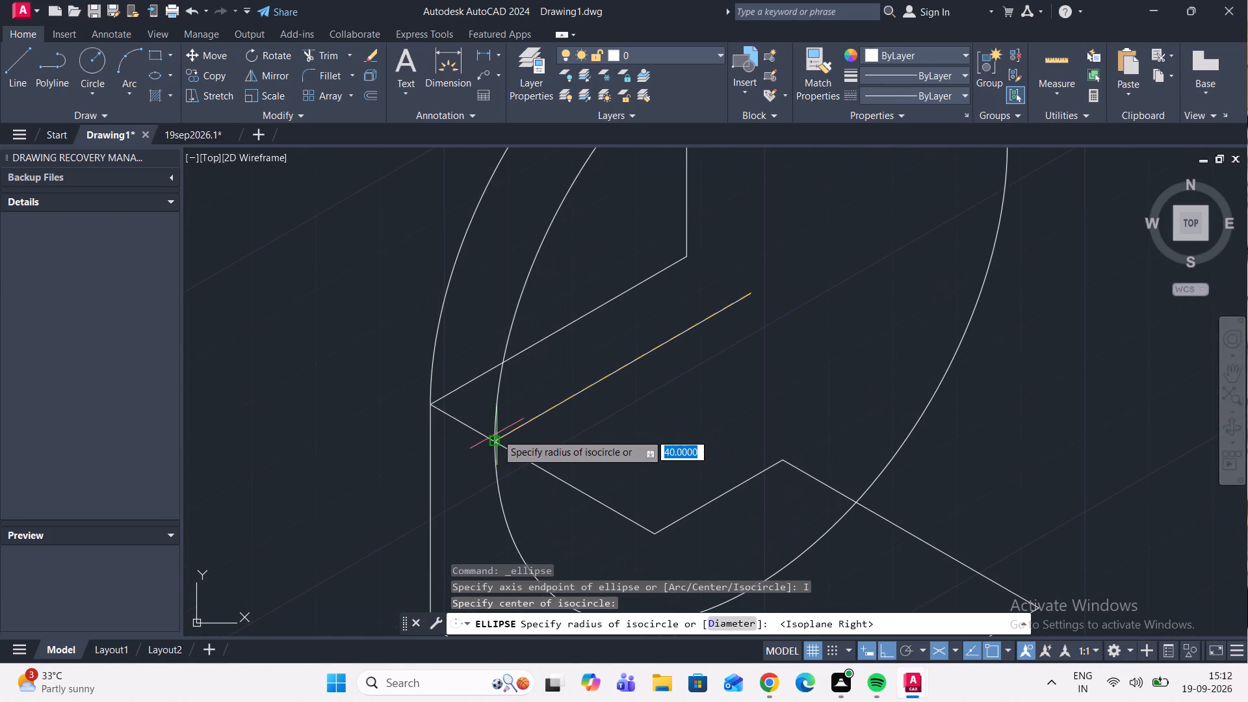
scroll(495, 443, "up", 3)
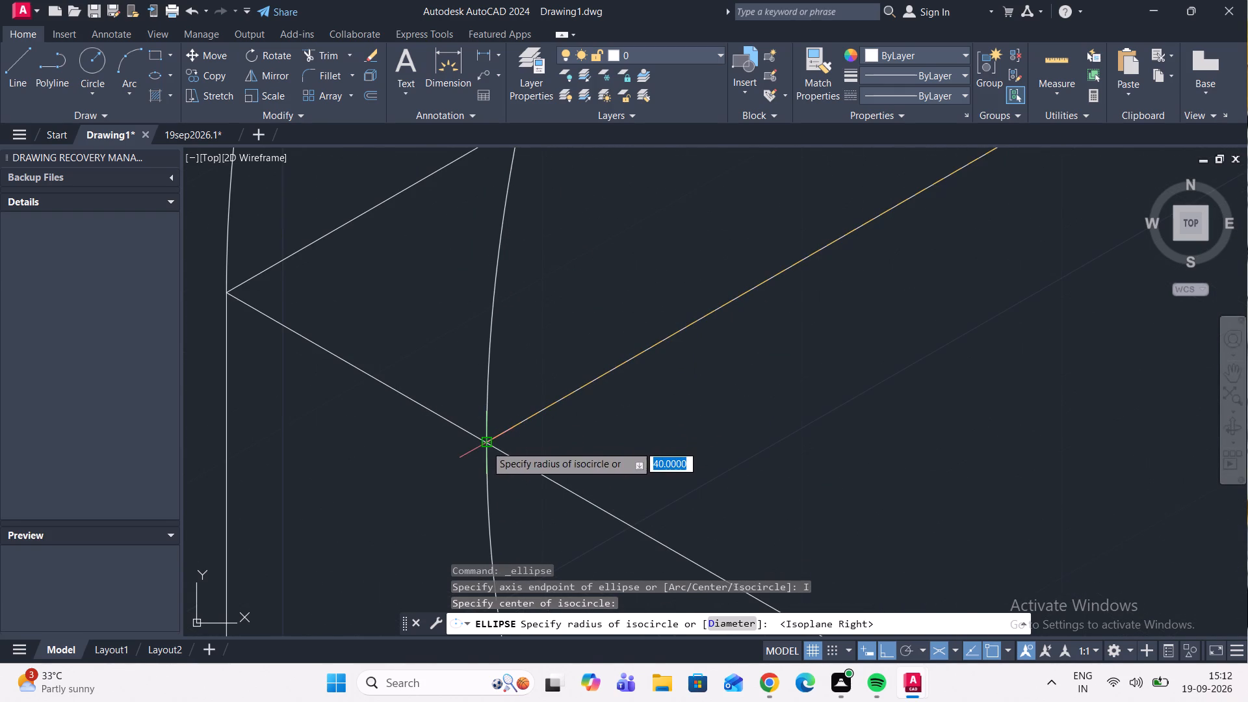
left_click(486, 445)
scroll(651, 440, "down", 3)
key("Escape")
Trim away the new isocircle's lower arc where it crosses the outline below its top edges.
scroll(709, 417, "down", 3)
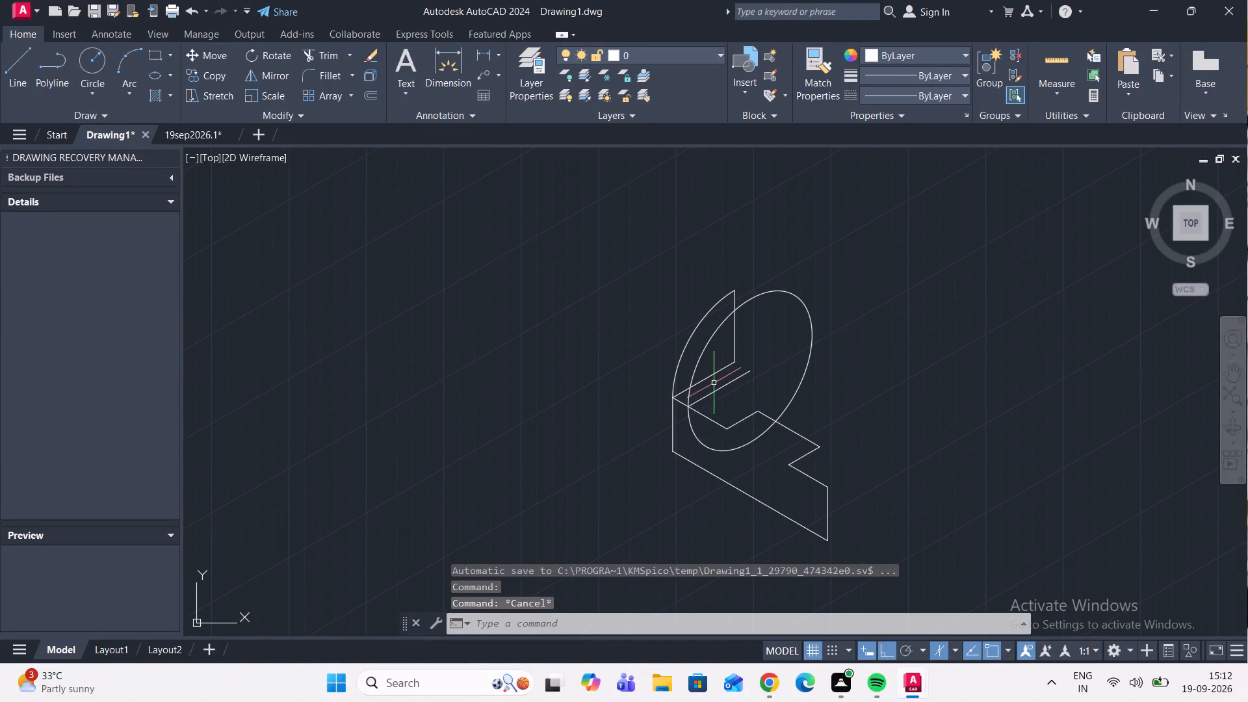
left_click(325, 56)
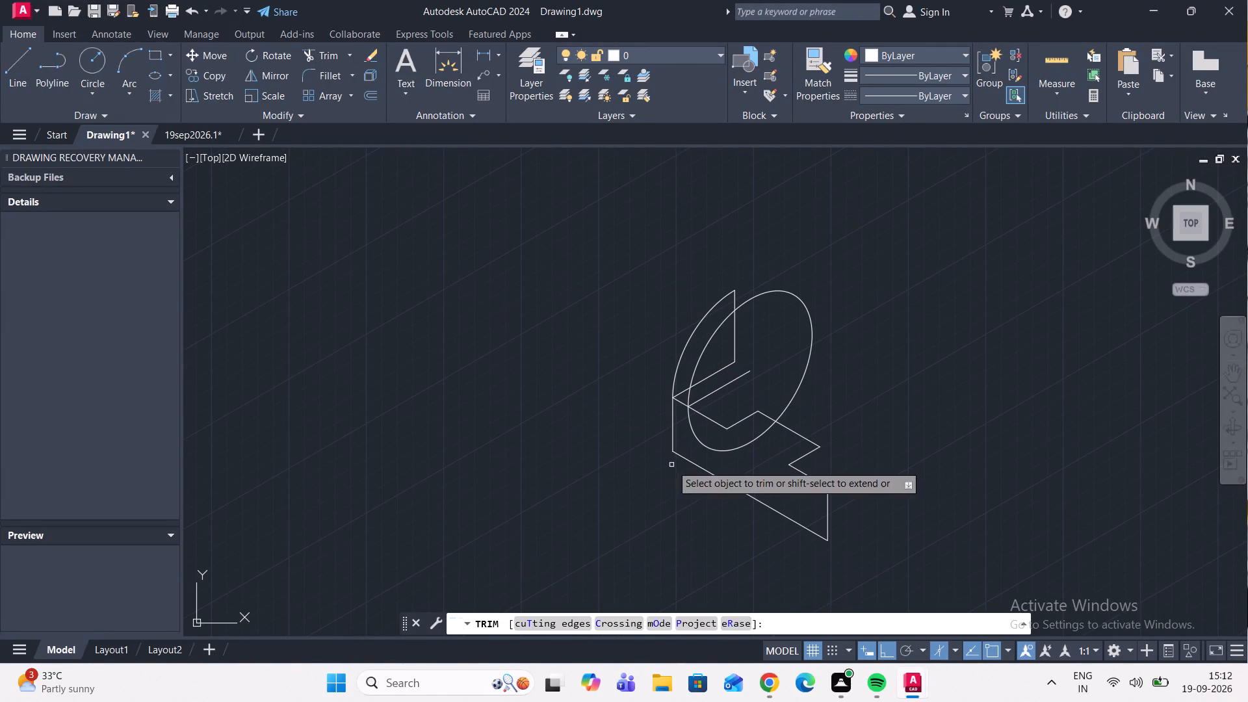
scroll(723, 432, "up", 1)
left_click(707, 458)
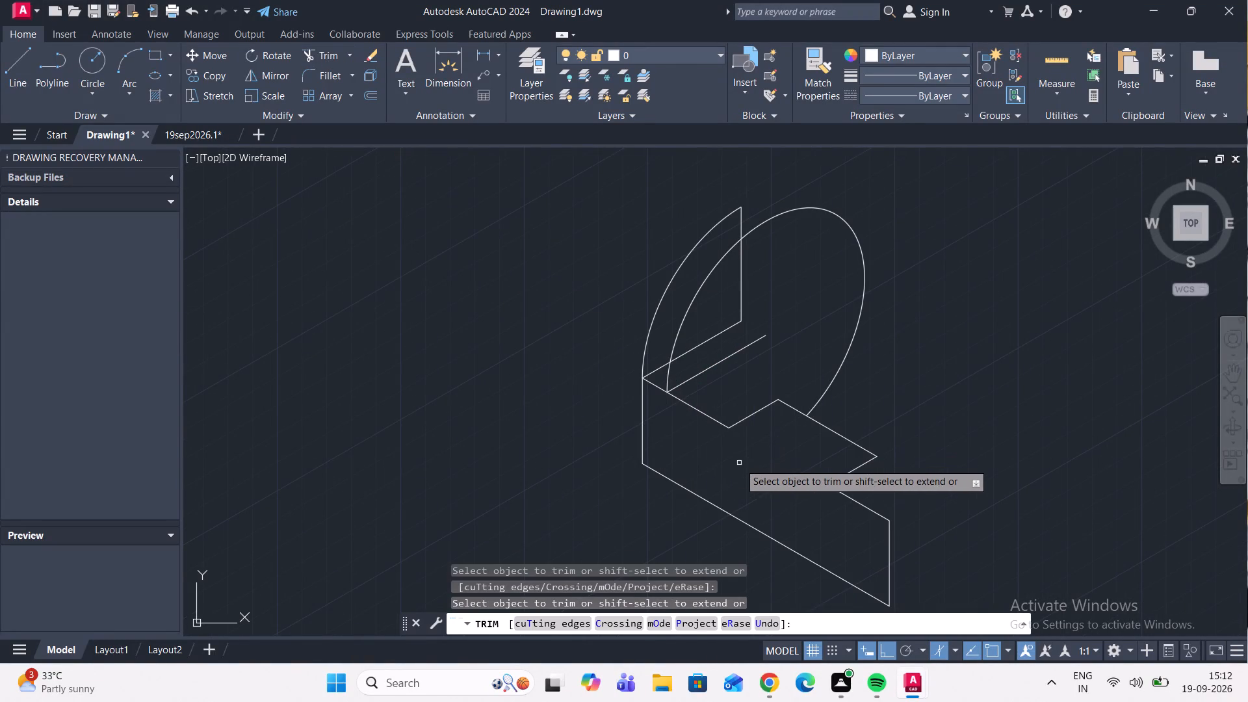
Draw a vertical line from the new isocircle's centre upward past its curve.
left_click(15, 70)
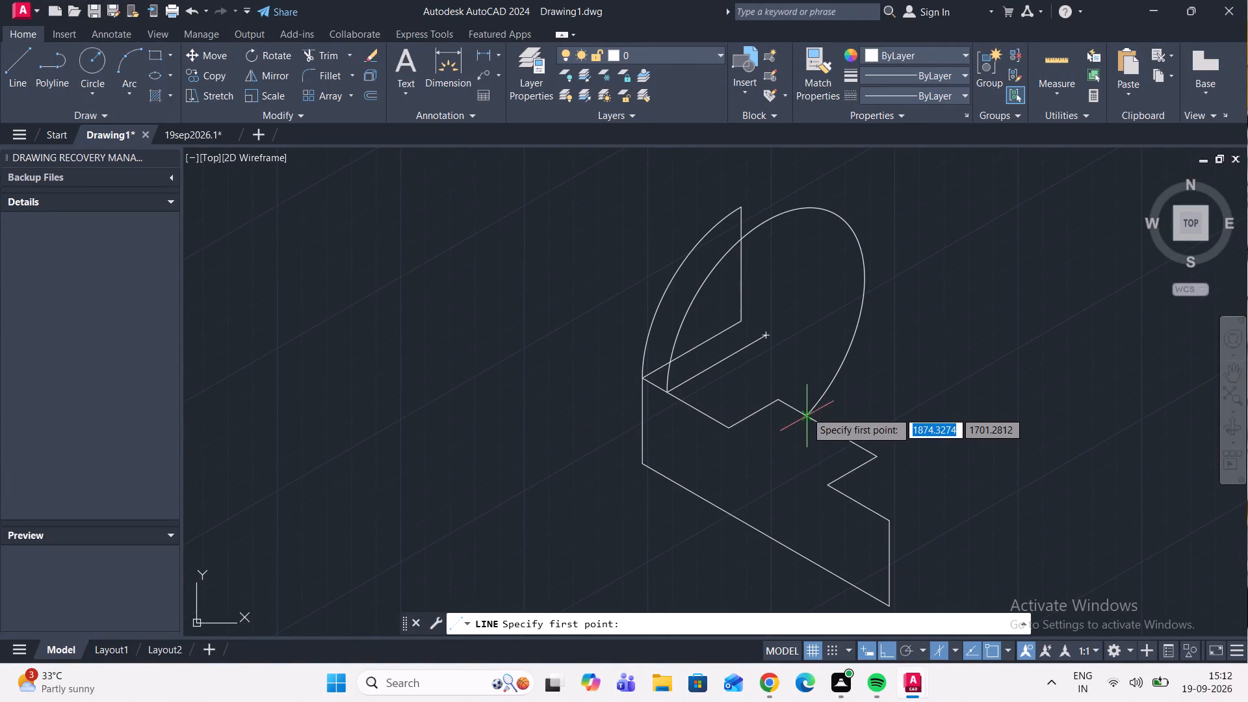
scroll(766, 336, "up", 3)
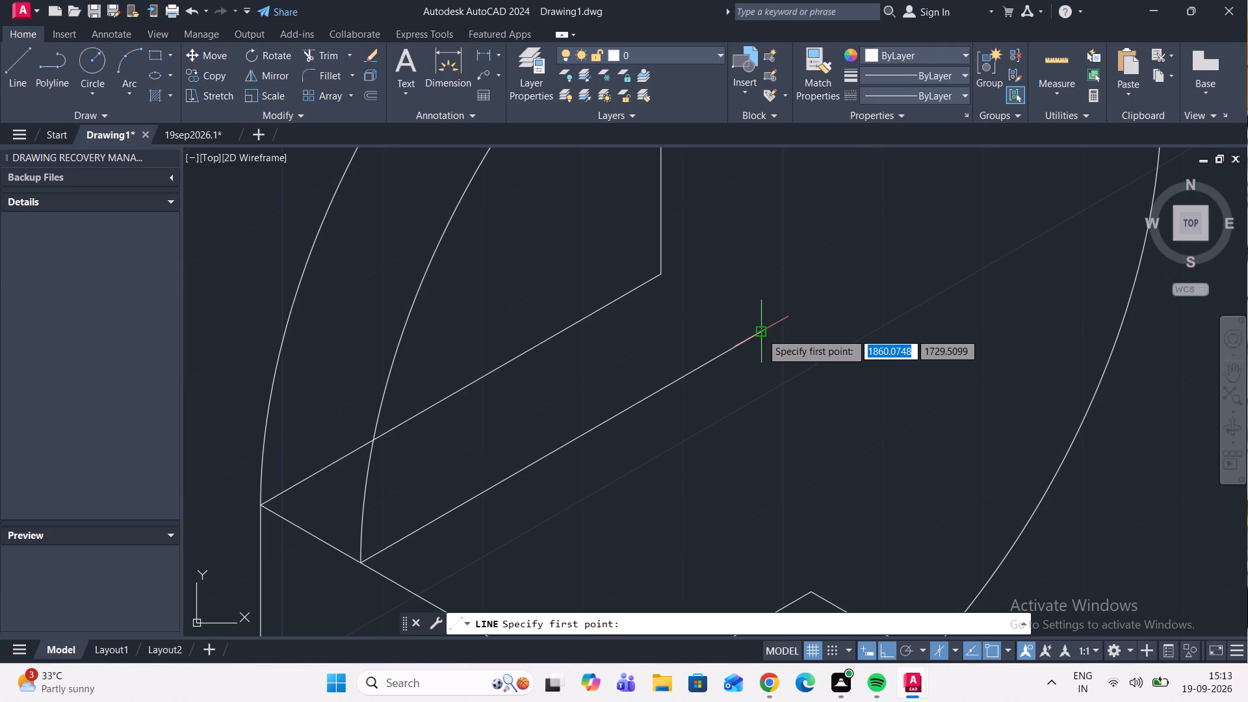
left_click(761, 333)
scroll(757, 244, "down", 3)
middle_click_drag(757, 244, 735, 543)
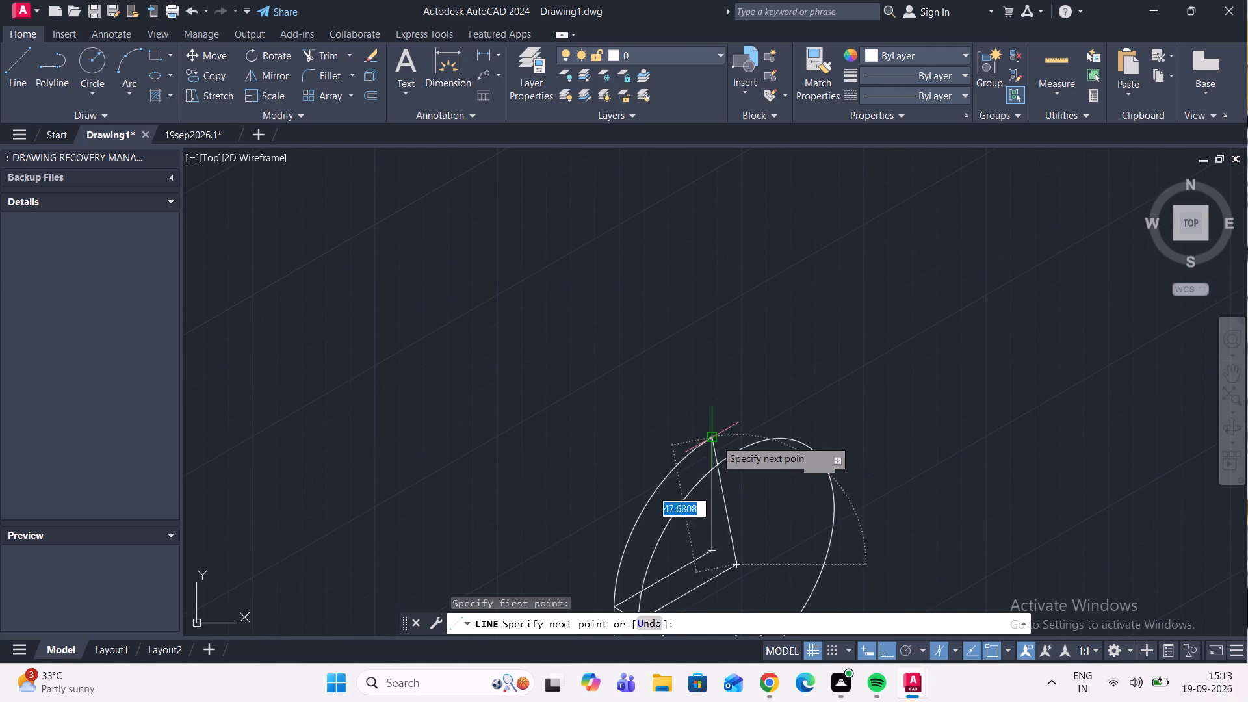
scroll(716, 440, "up", 2)
left_click(760, 417)
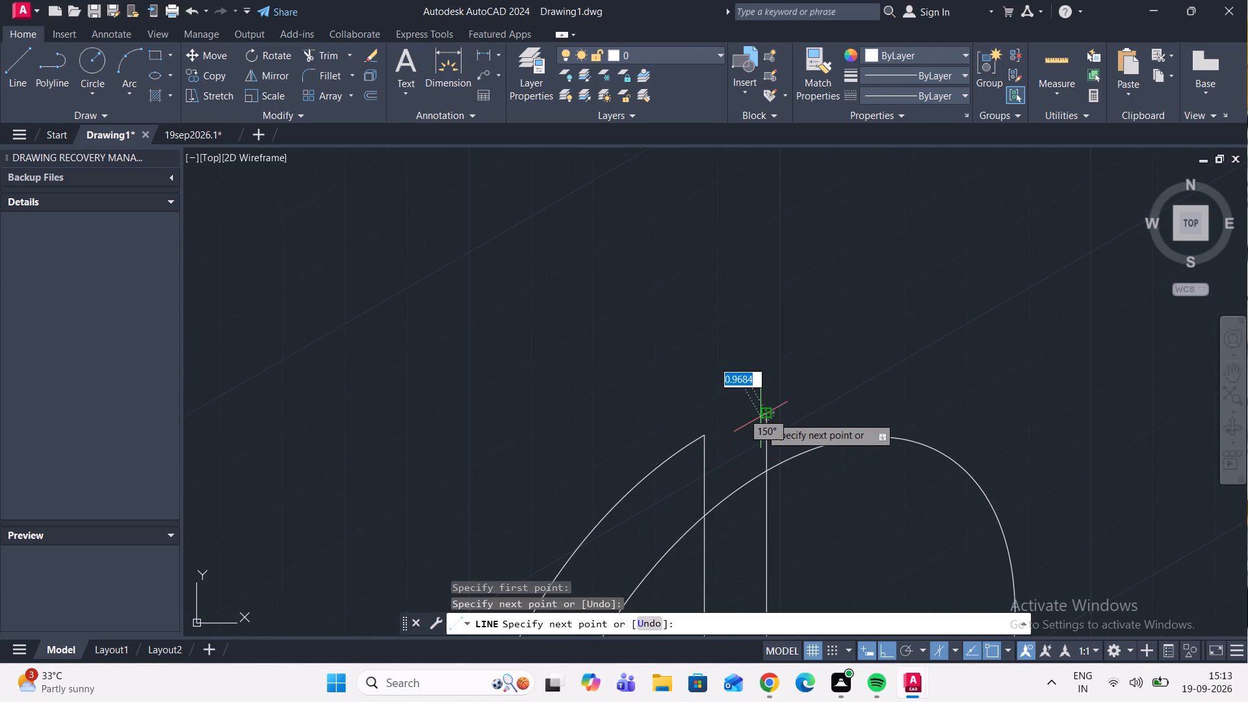
key("Escape")
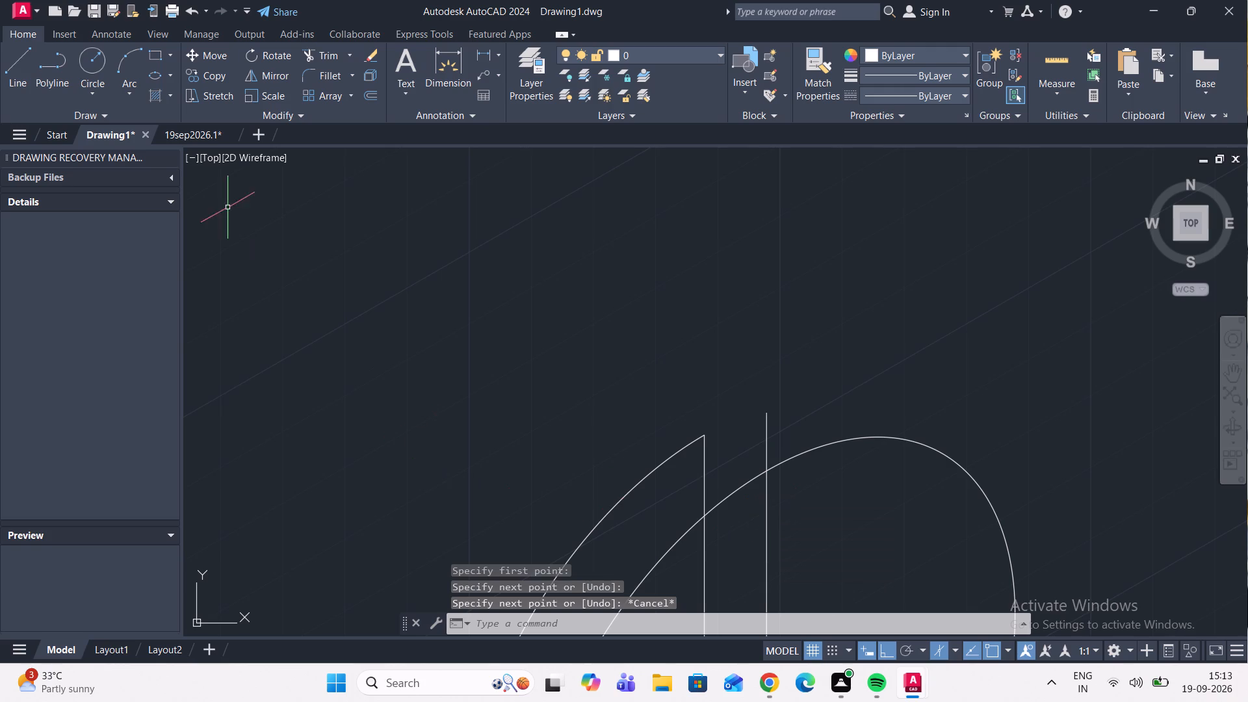
Draw a line joining the front curve's intersection with the new vertical line to the rear arc's top end.
left_click(20, 70)
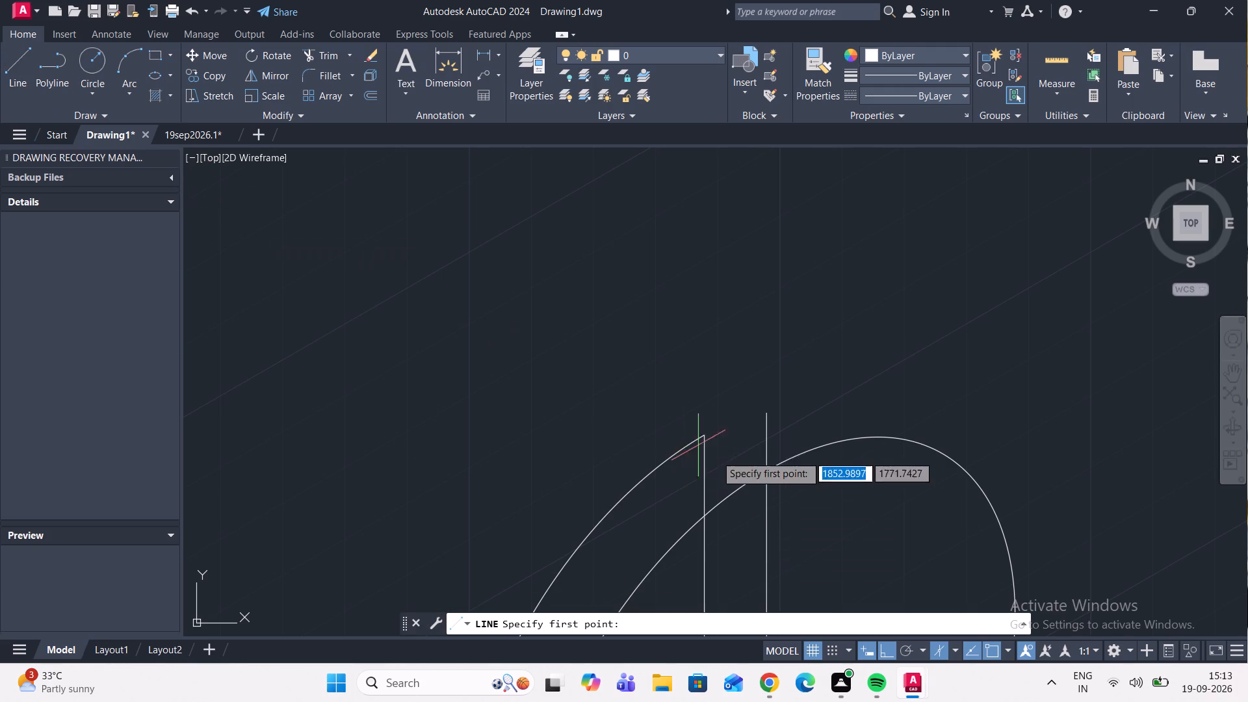
scroll(731, 463, "up", 2)
left_click(820, 480)
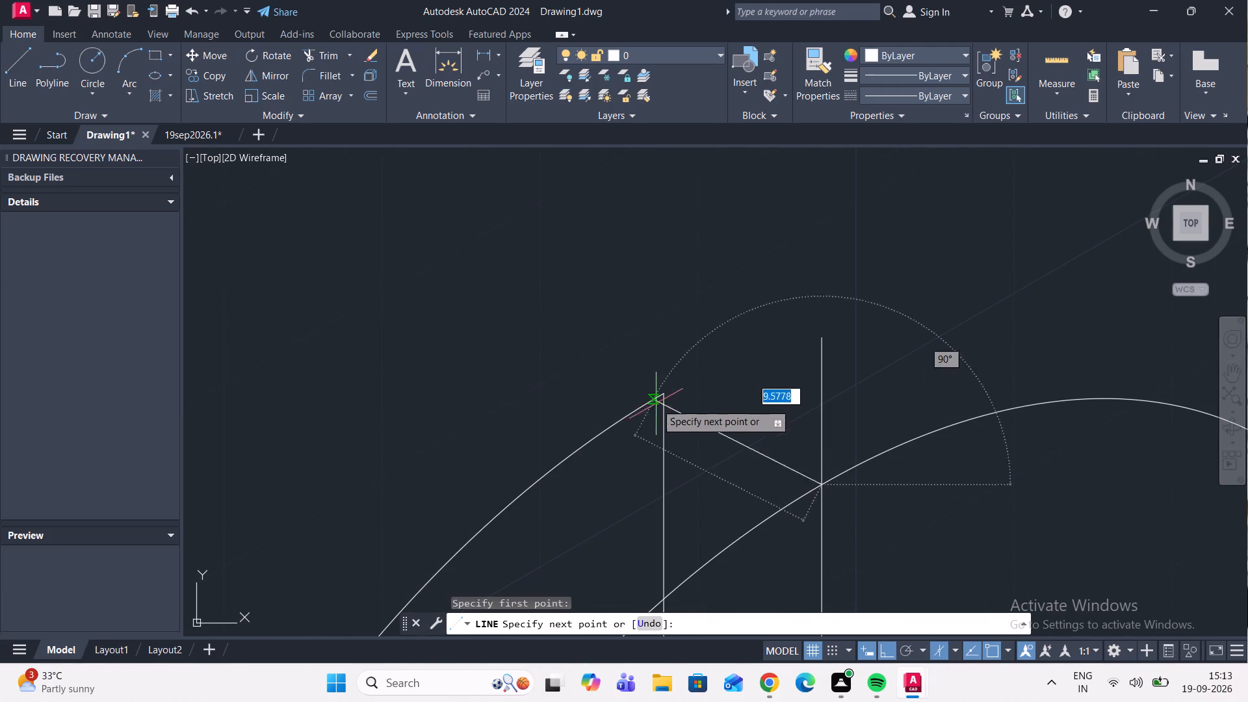
left_click(662, 390)
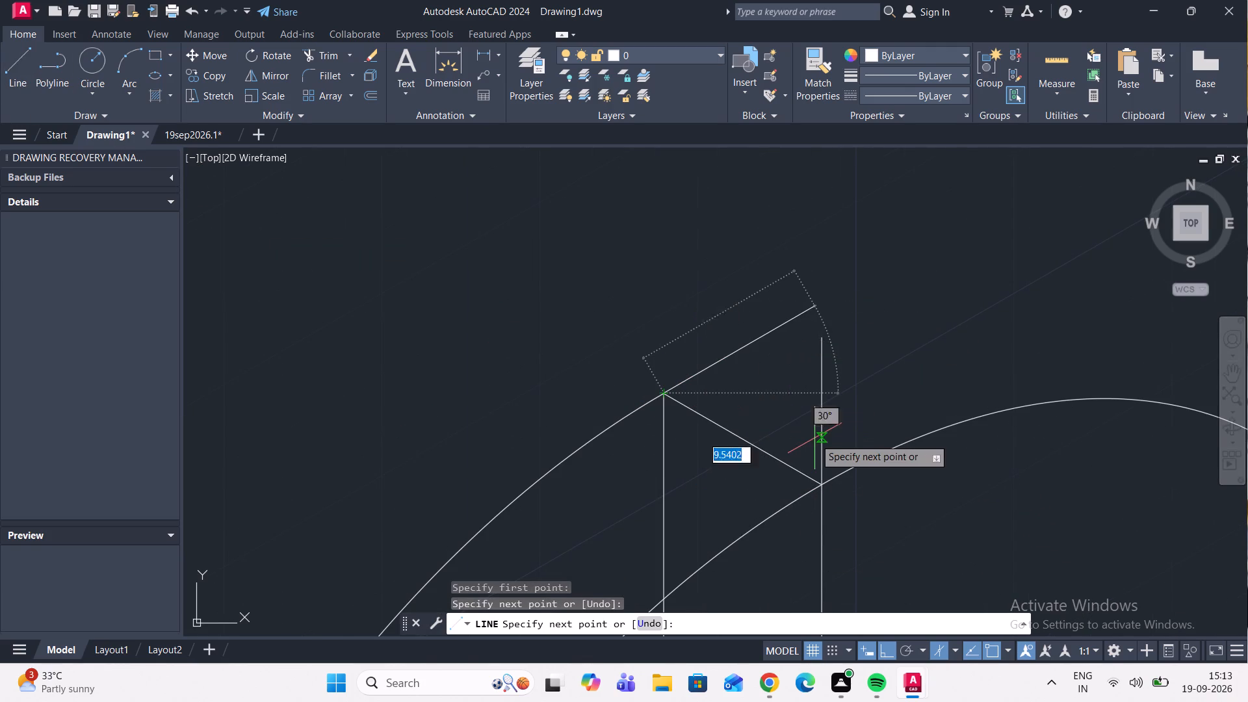
key("Escape")
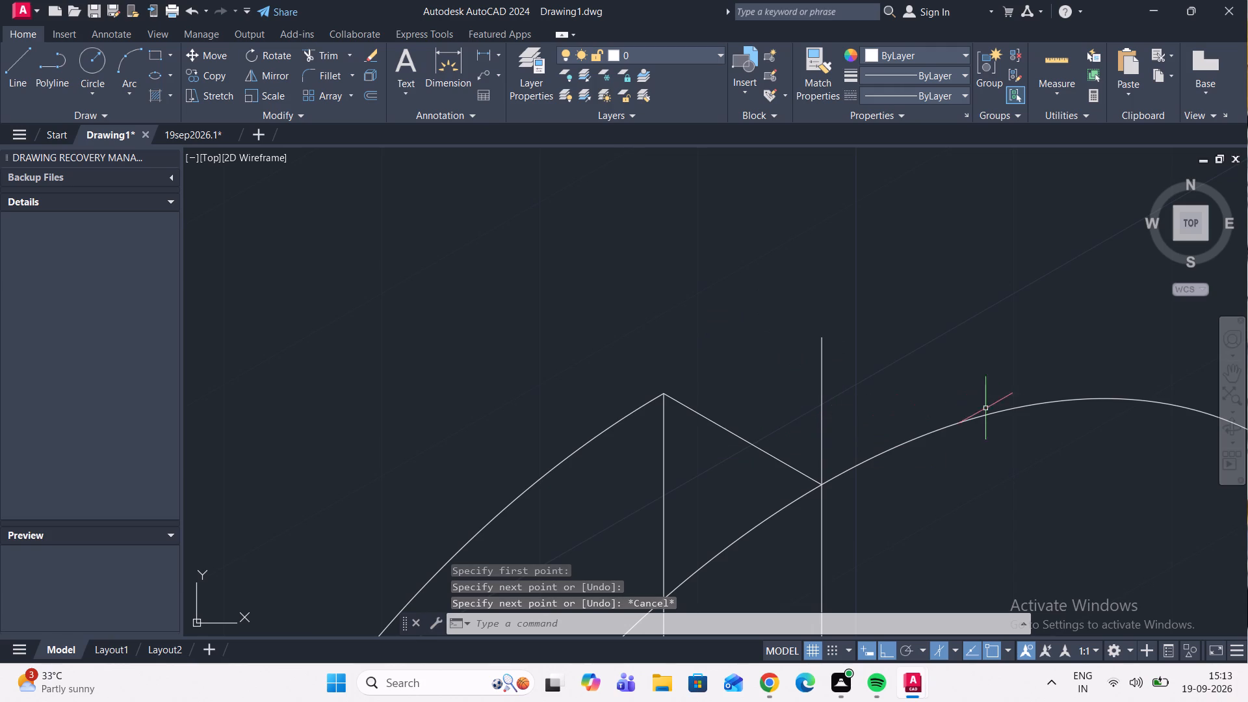
Trim the front vertical line's excess above the isocircle and the curve beyond that line, keeping the front arc.
left_click(314, 55)
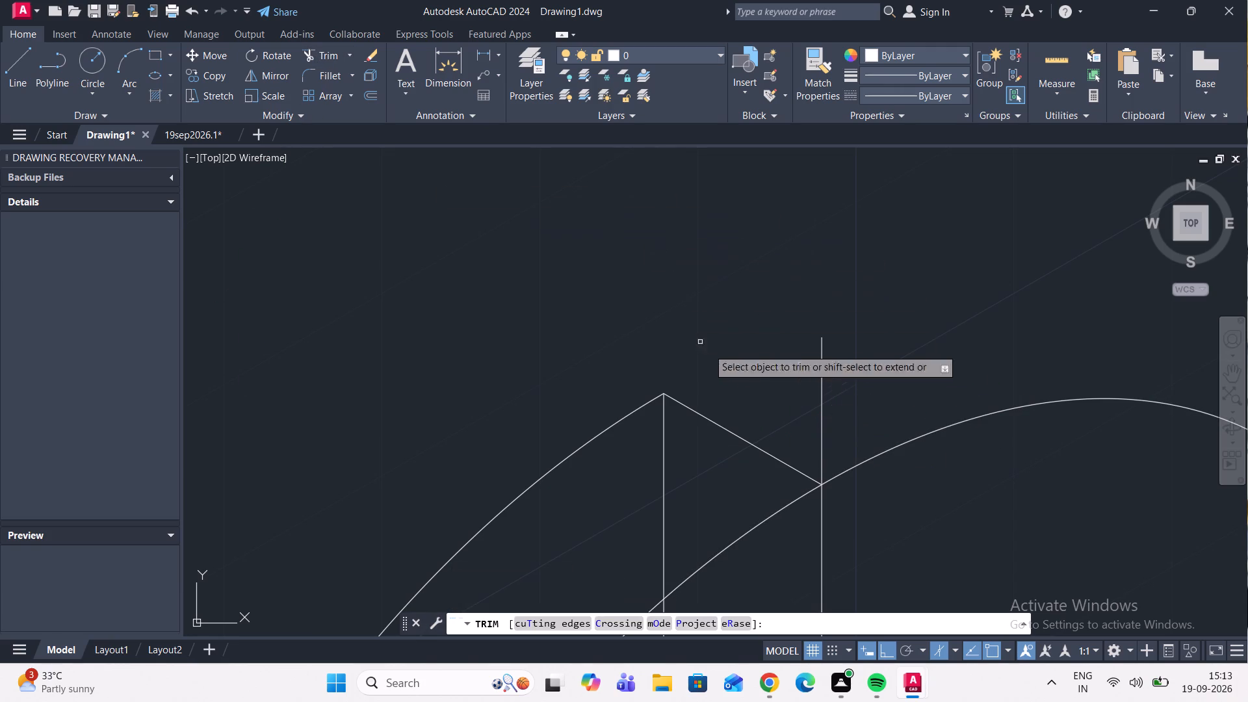
left_click(821, 367)
scroll(811, 335, "down", 4)
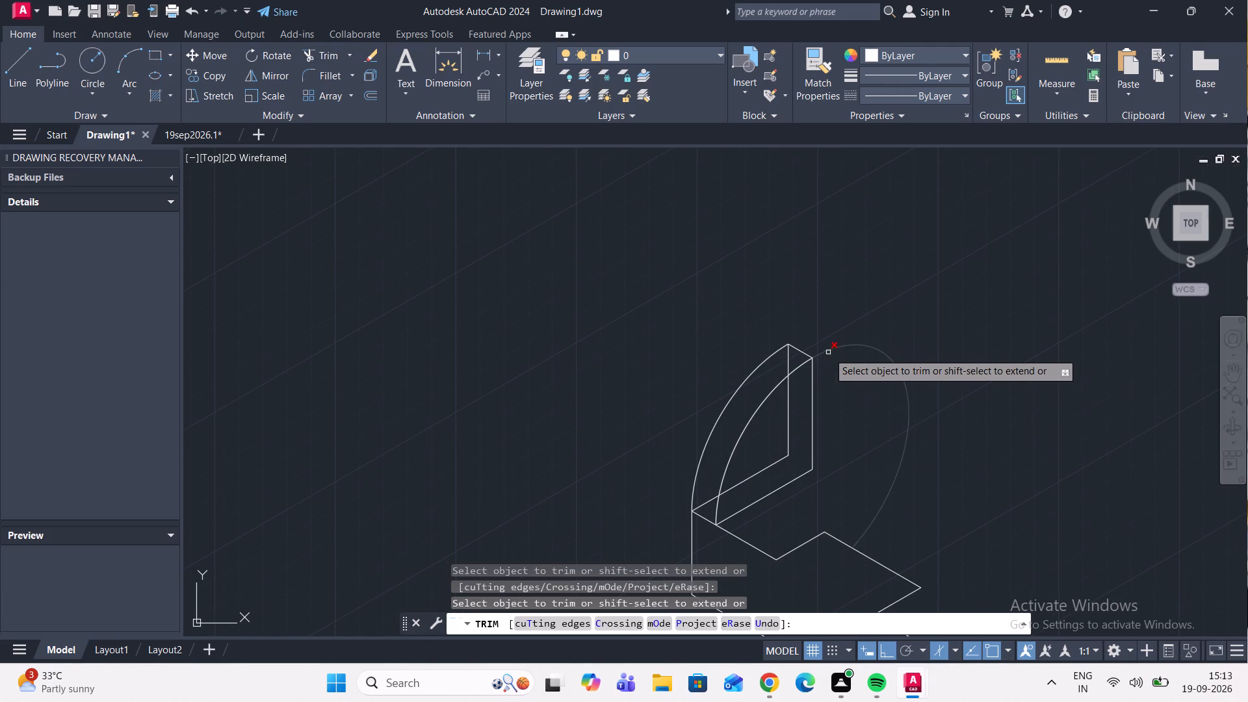
left_click(830, 352)
Trim away the upright's hidden edges: the rear 30° line, the rear vertical line and the short edge between the arcs' lower ends.
scroll(909, 367, "down", 1)
scroll(812, 448, "up", 2)
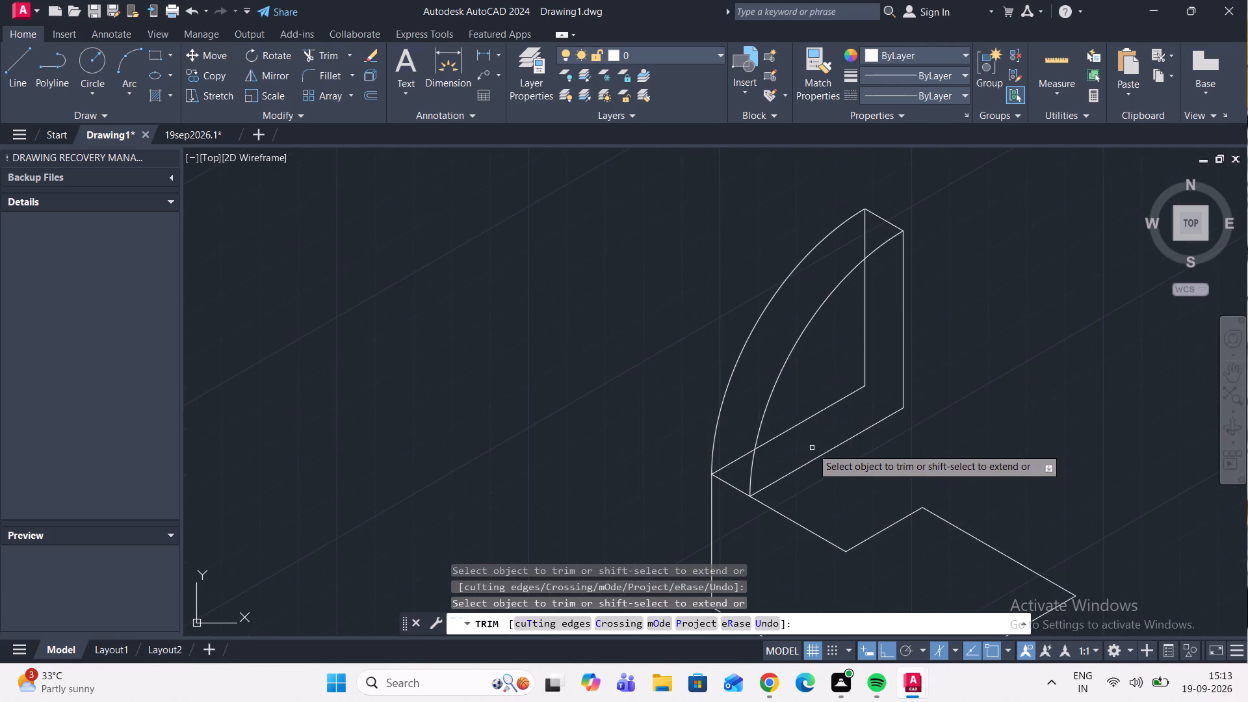
left_click(816, 414)
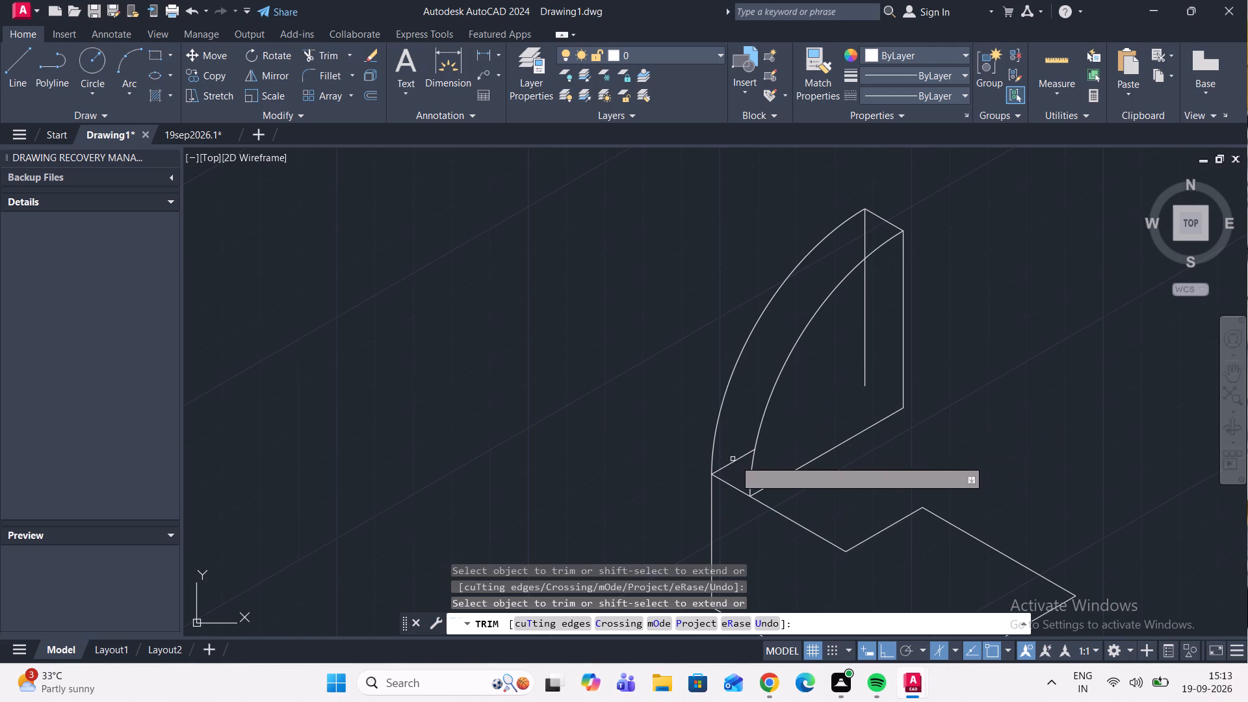
left_click(734, 460)
middle_click_drag(815, 427, 774, 495)
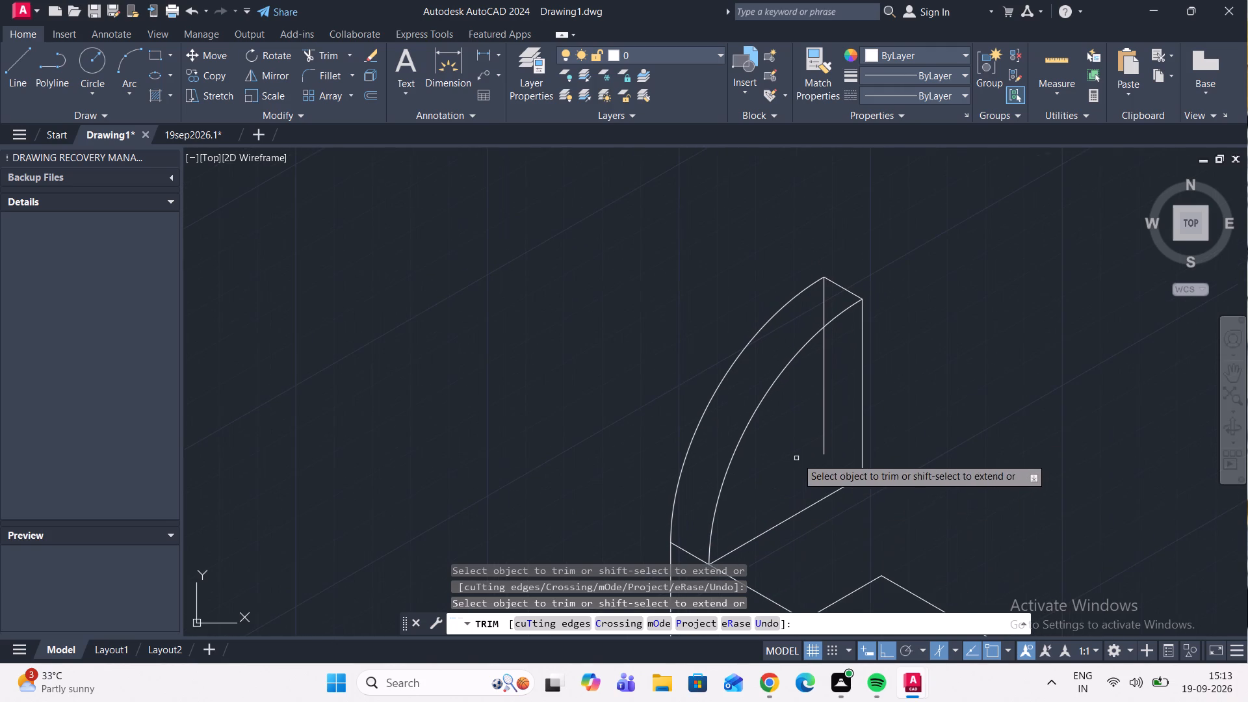
left_click(823, 438)
middle_click_drag(817, 443, 788, 569)
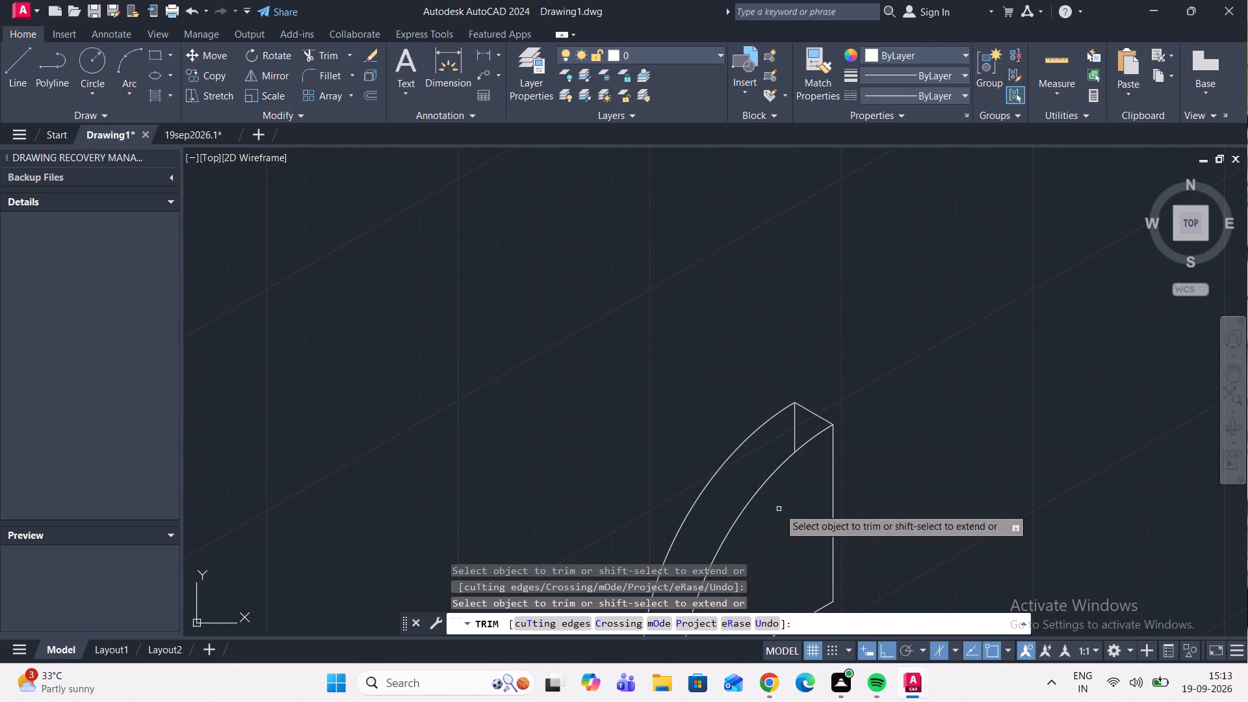
scroll(801, 461, "up", 1)
left_click(788, 431)
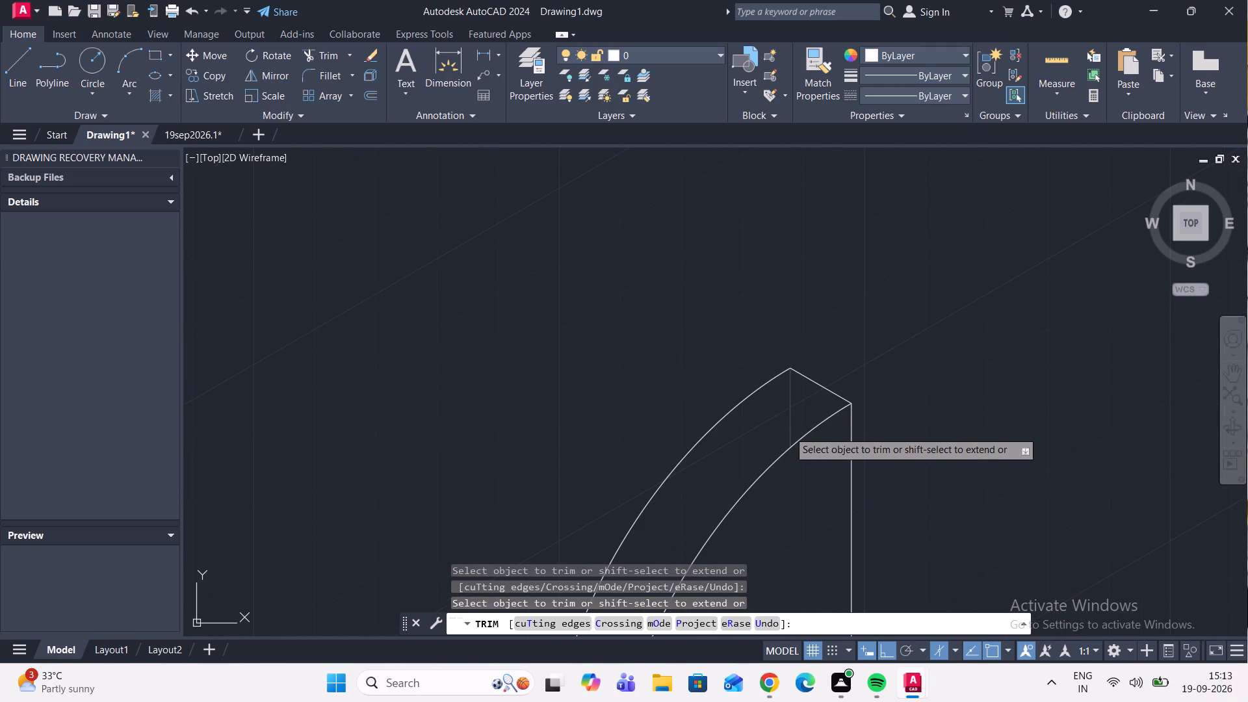
scroll(787, 429, "down", 3)
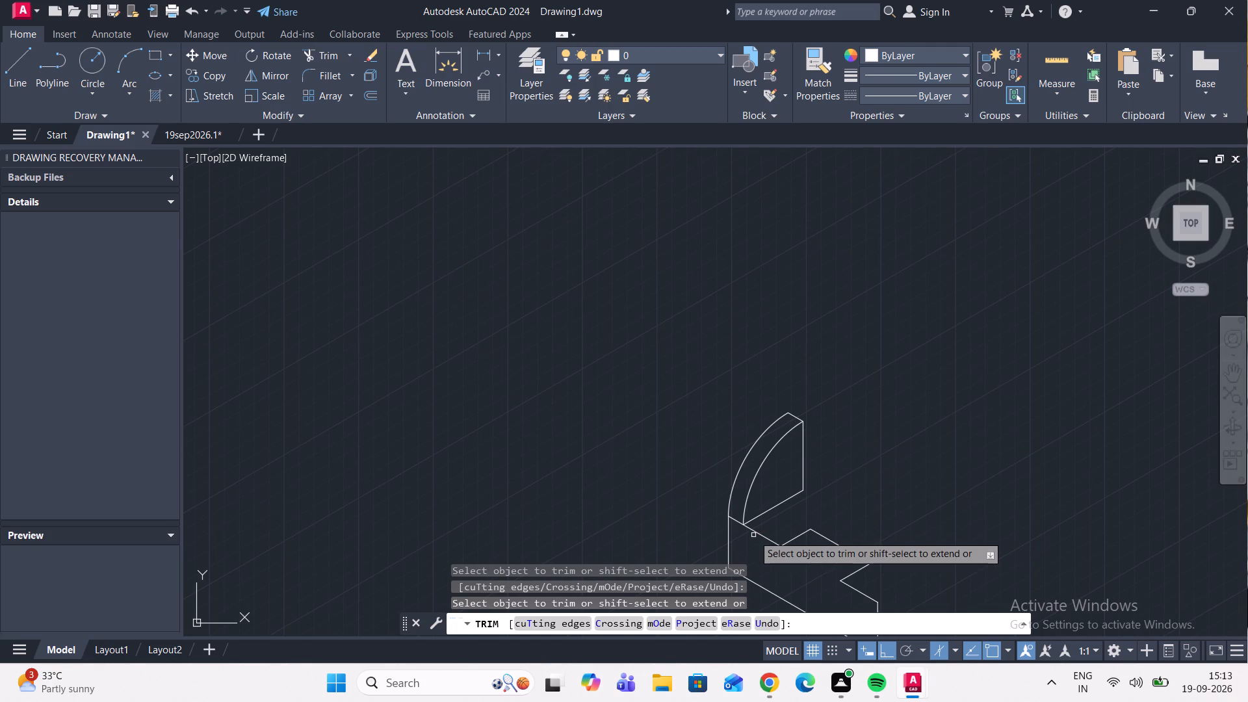
scroll(729, 527, "up", 2)
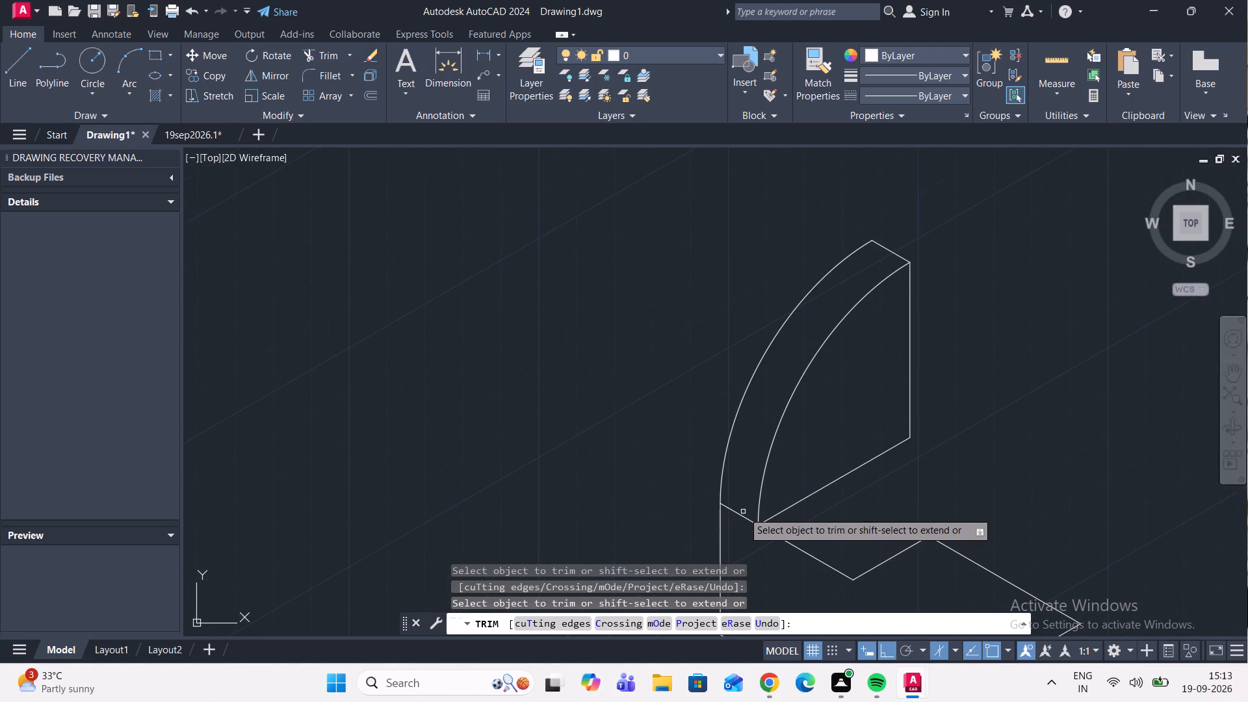
left_click(747, 516)
Draw the part's side face from the front bottom corner: 90 units at 30°, 30 units vertically up, and 90 units back.
scroll(740, 487, "down", 2)
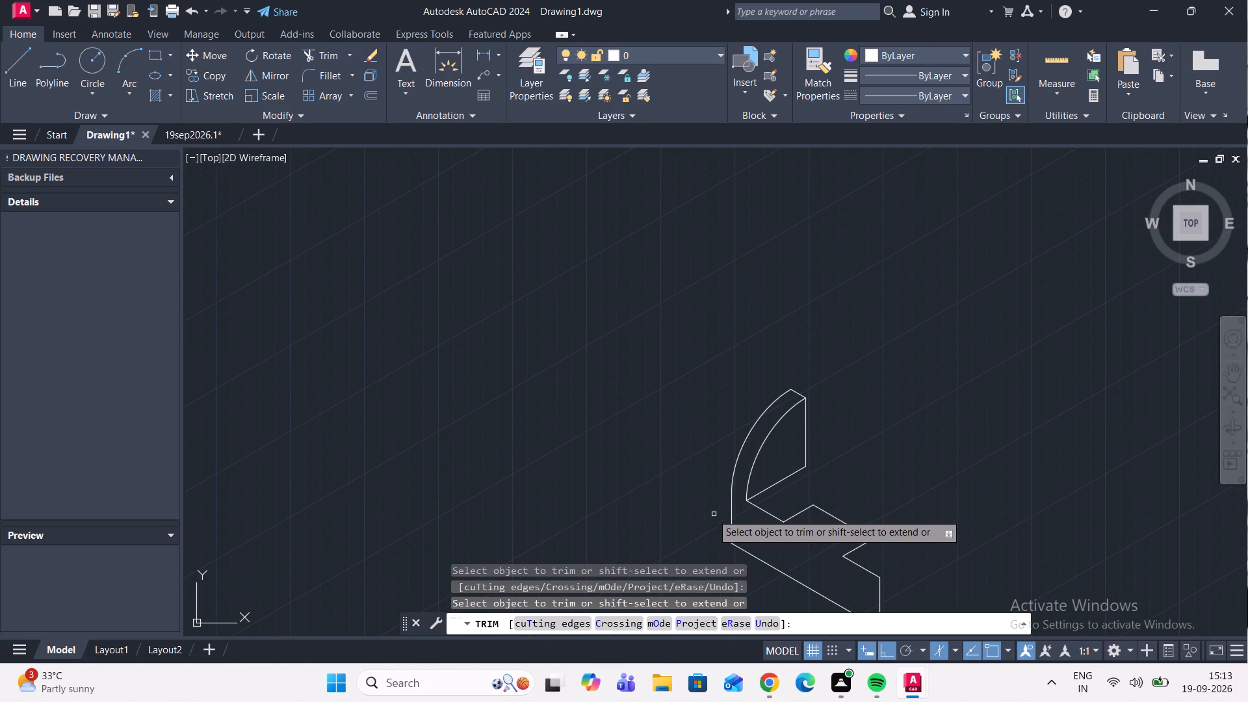
middle_click_drag(707, 512, 578, 436)
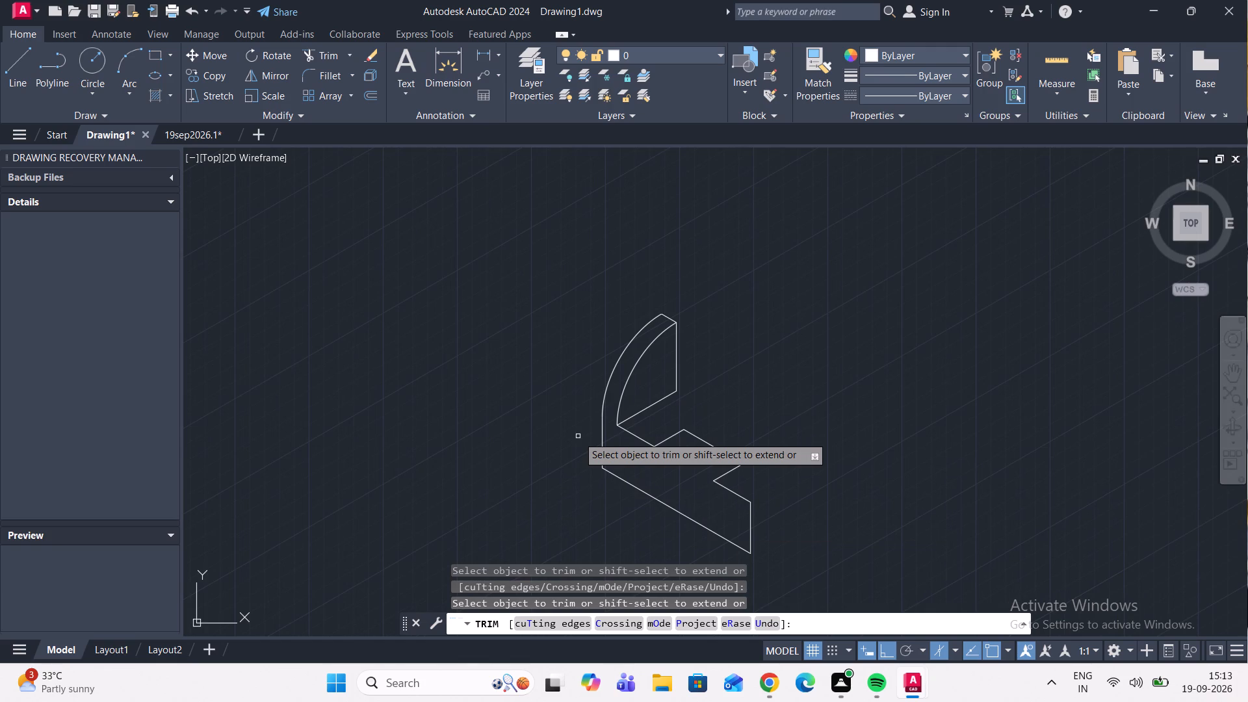
left_click(29, 71)
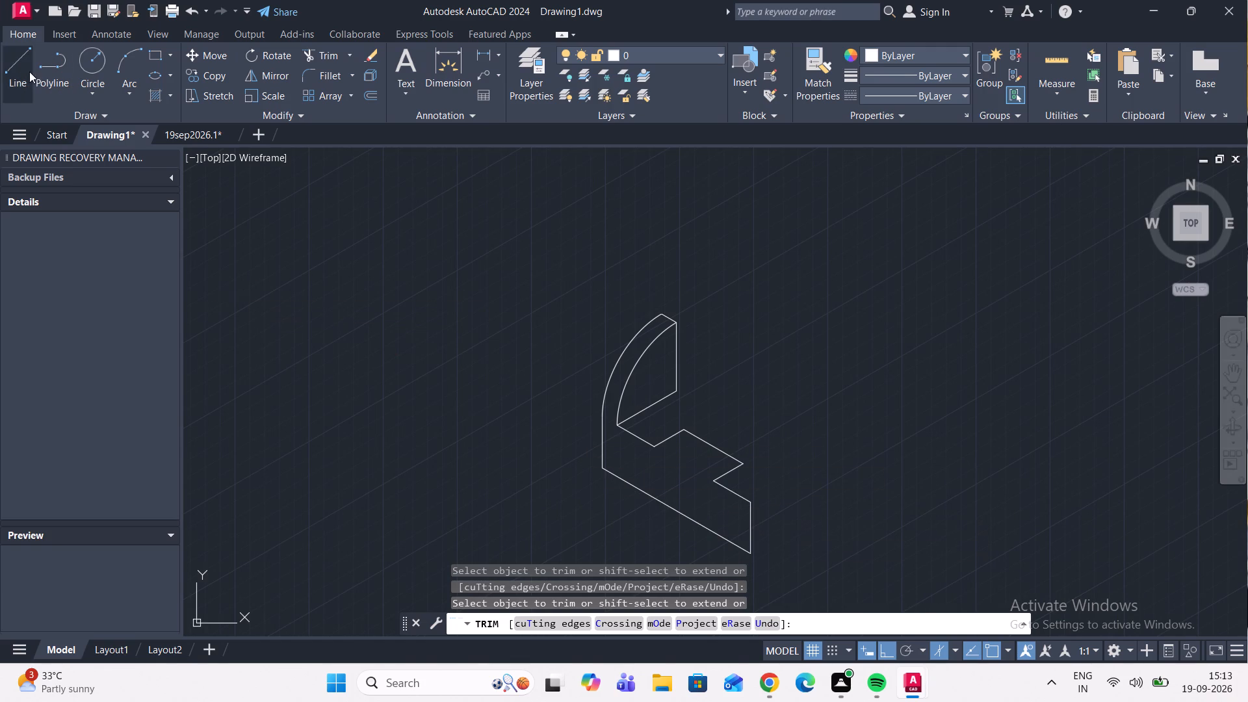
middle_click_drag(439, 385, 204, 289)
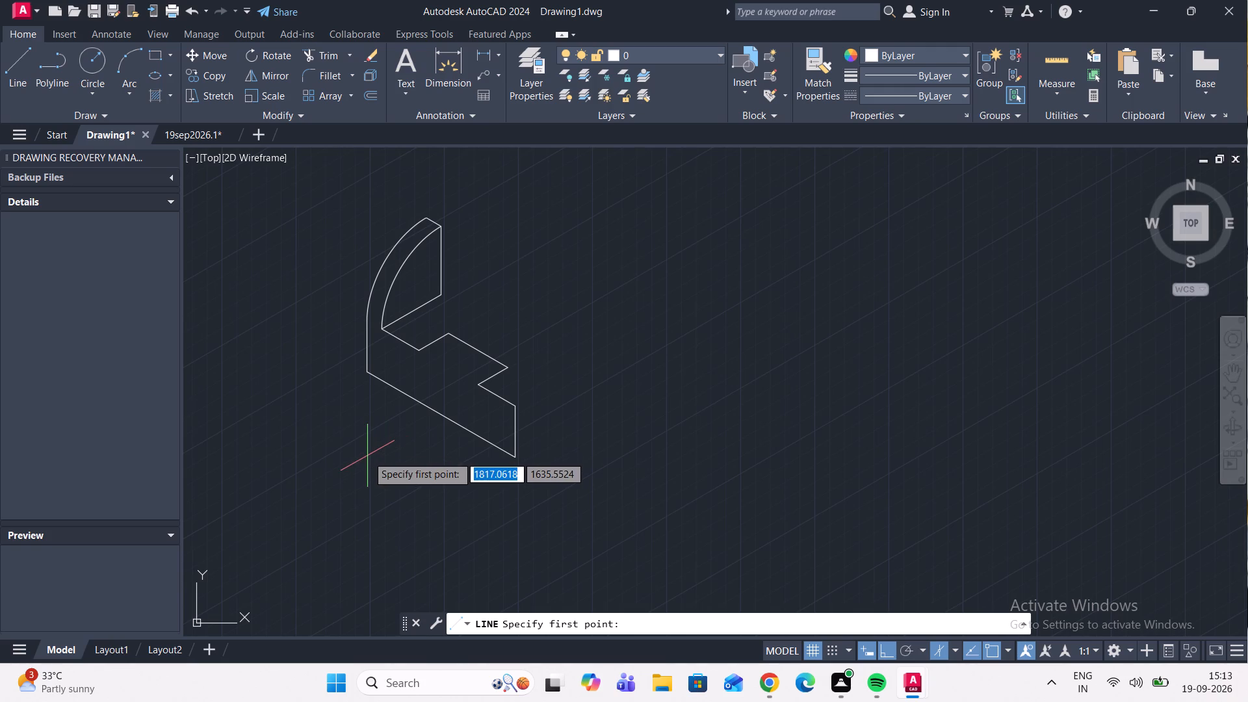
scroll(502, 419, "up", 2)
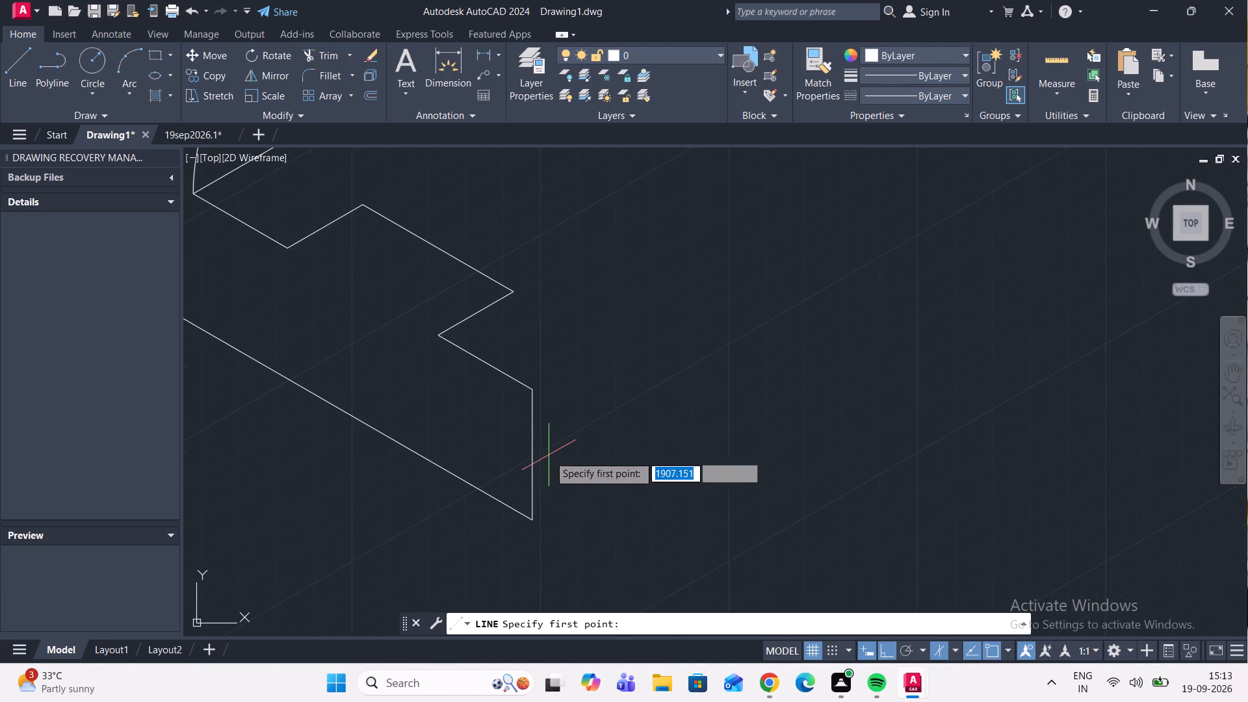
scroll(547, 443, "down", 1)
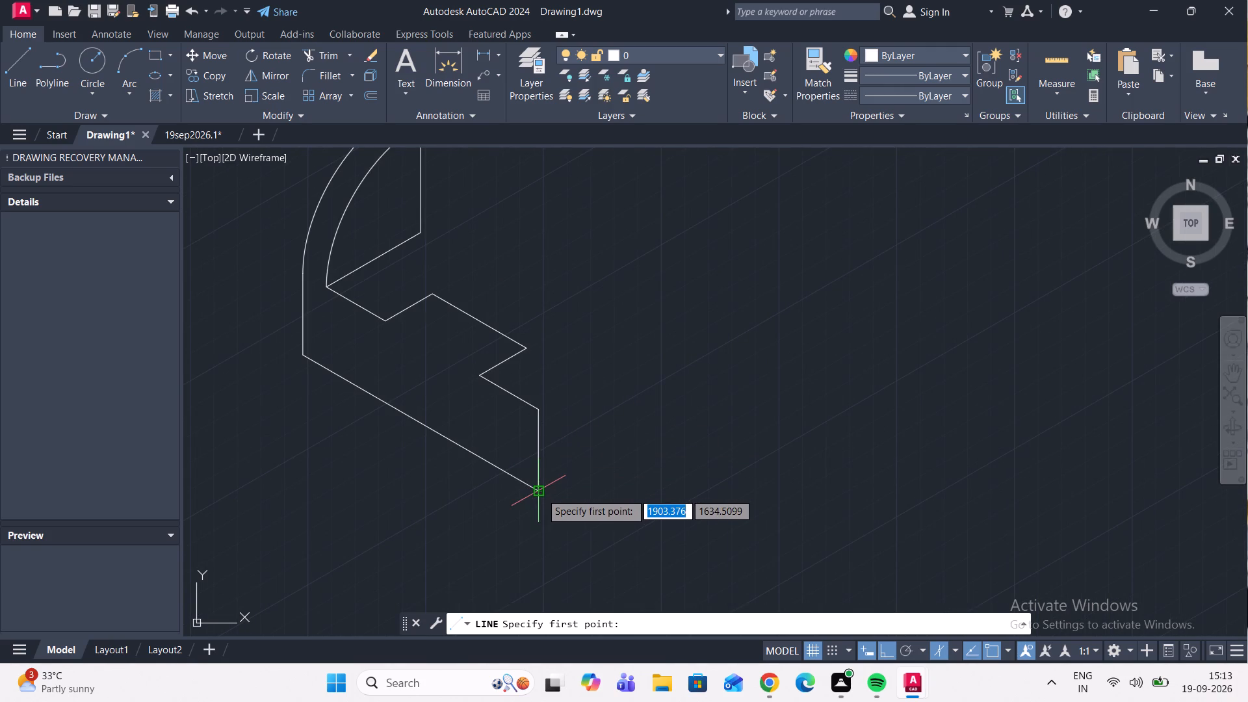
left_click(540, 492)
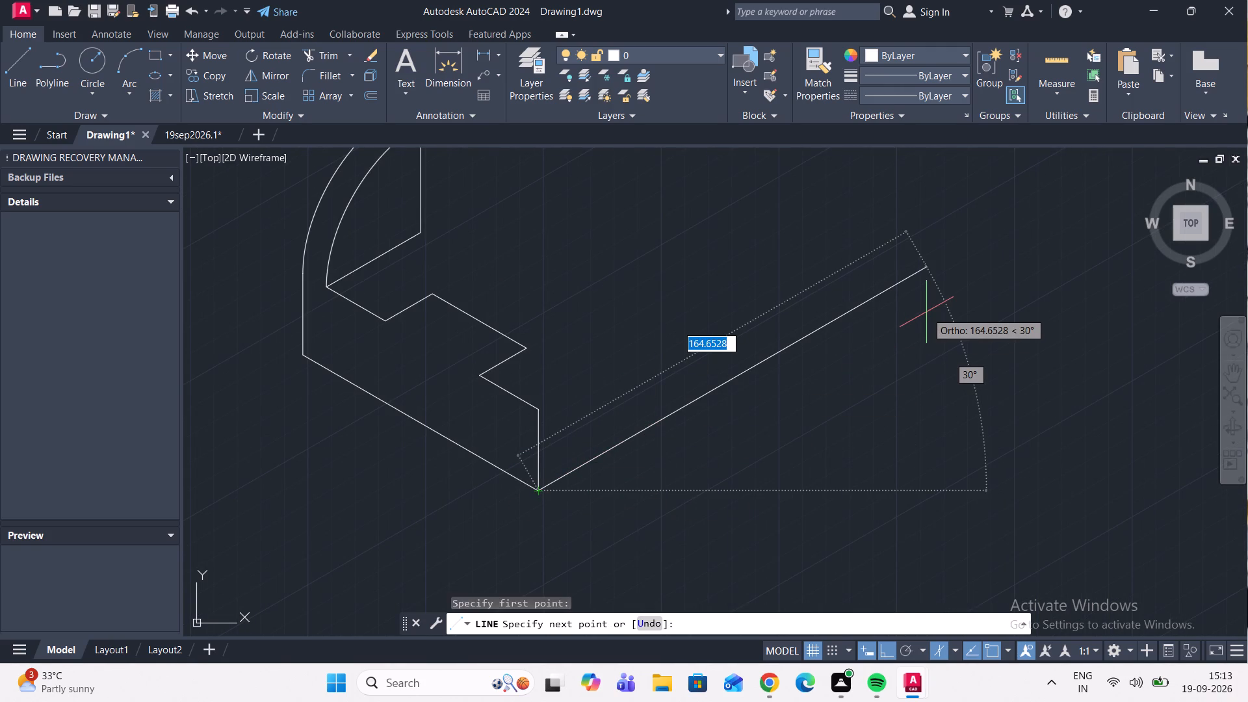
type("90")
key("Return")
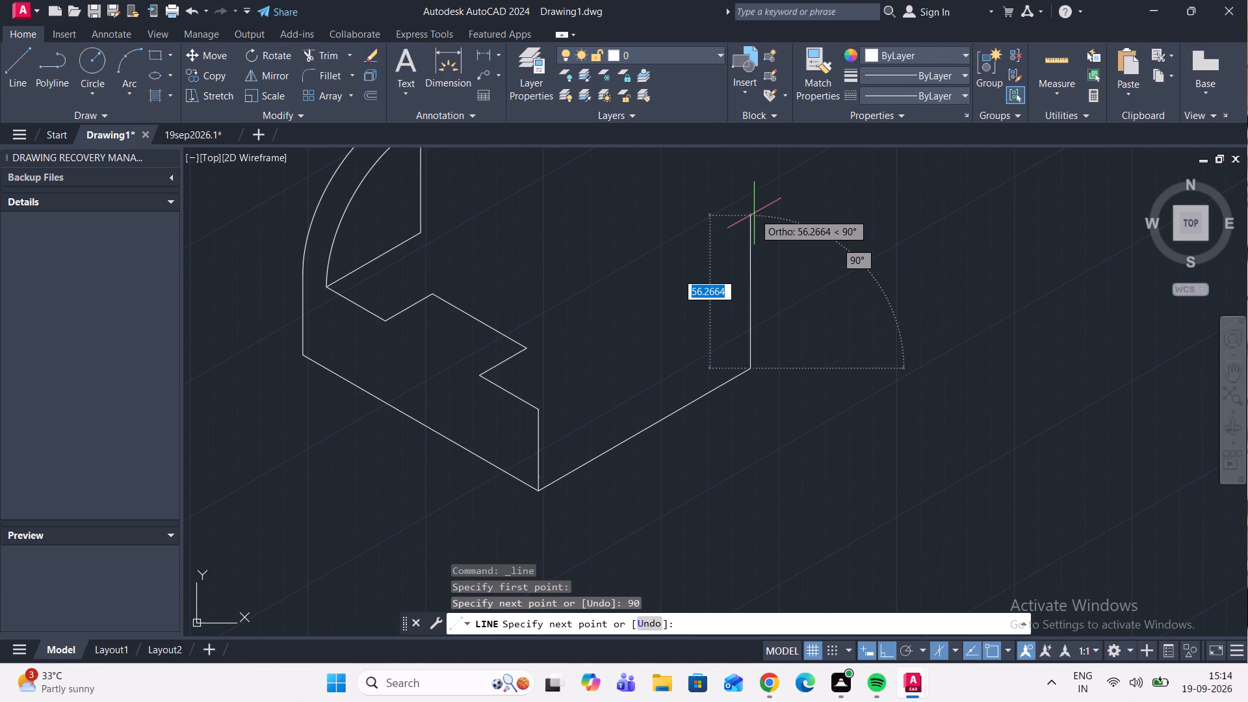
key("3")
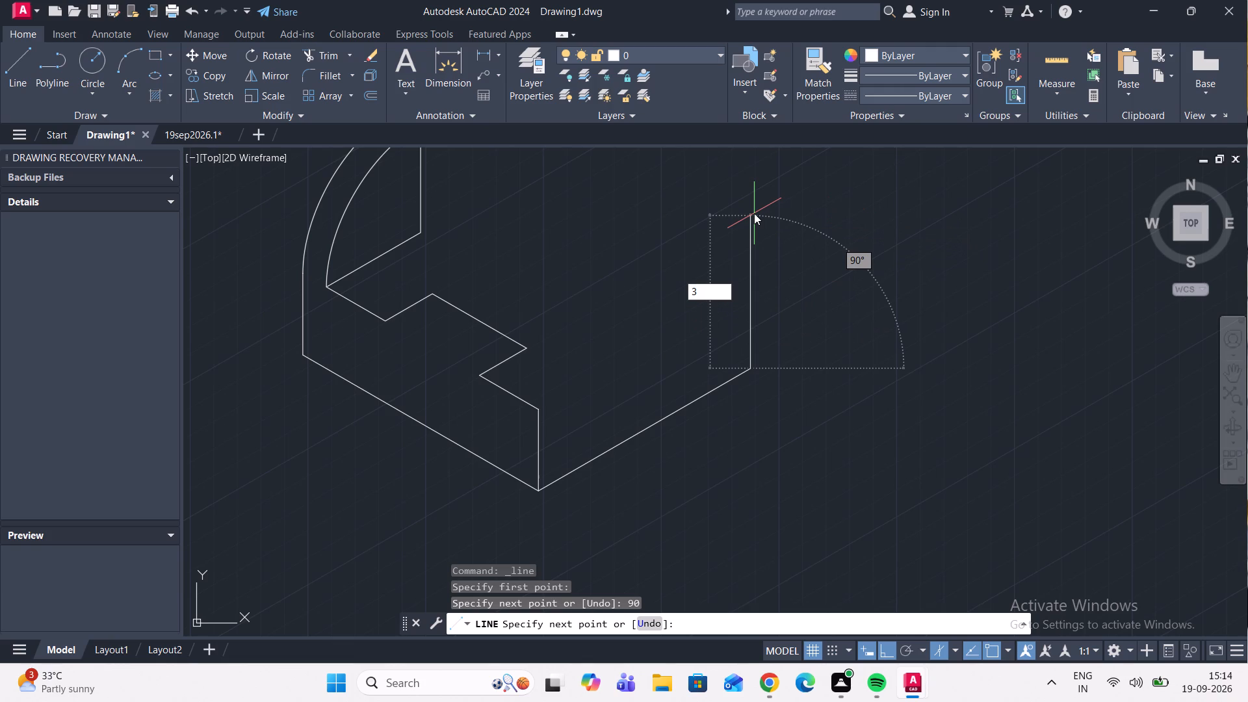
key("0")
key("Return")
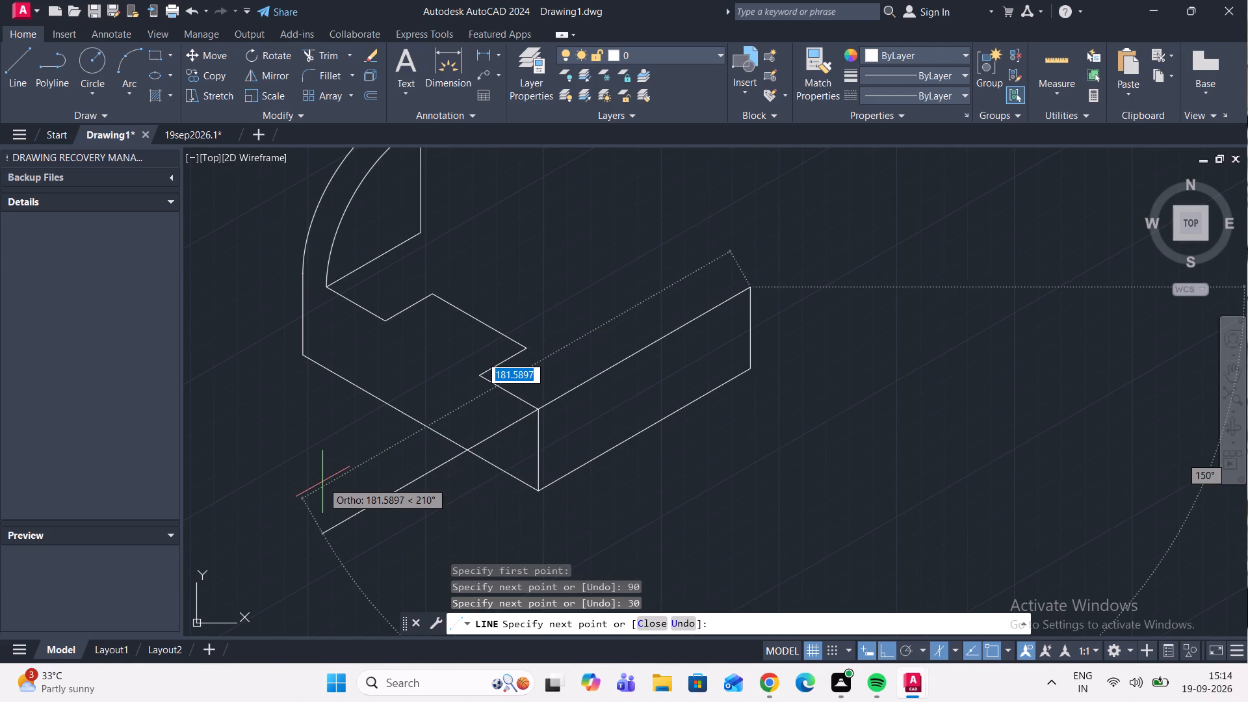
key("9")
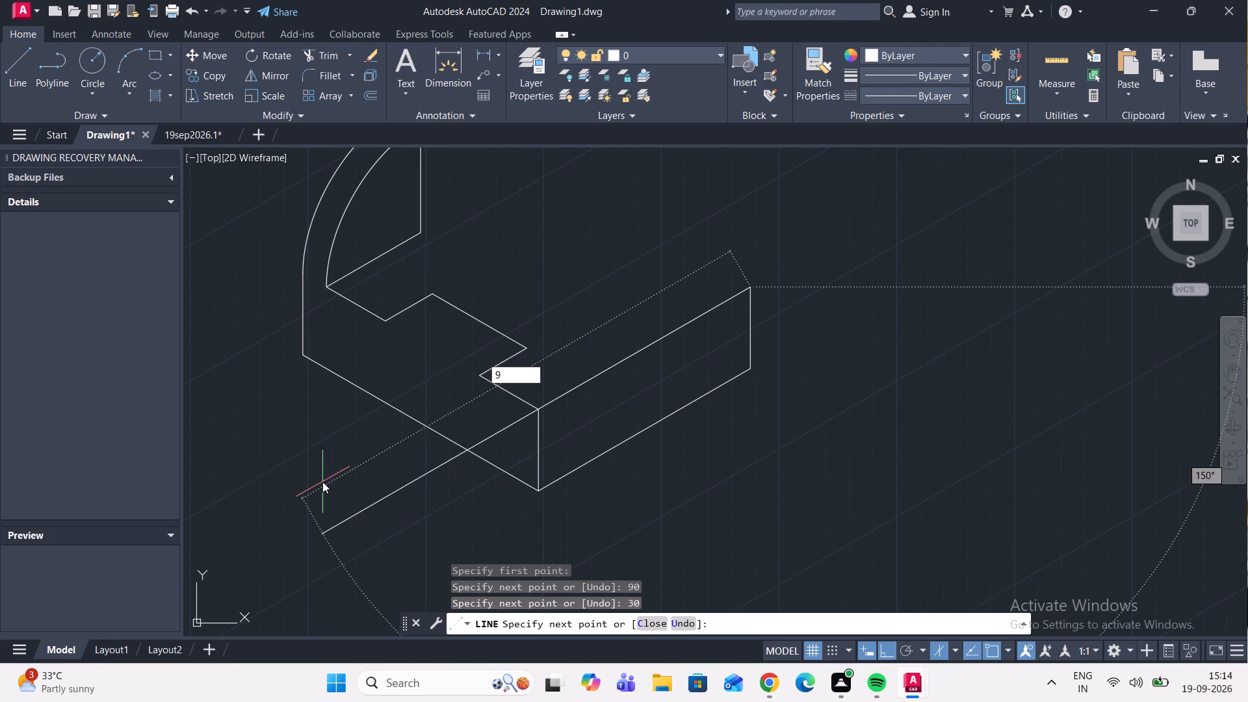
key("0")
key("Return")
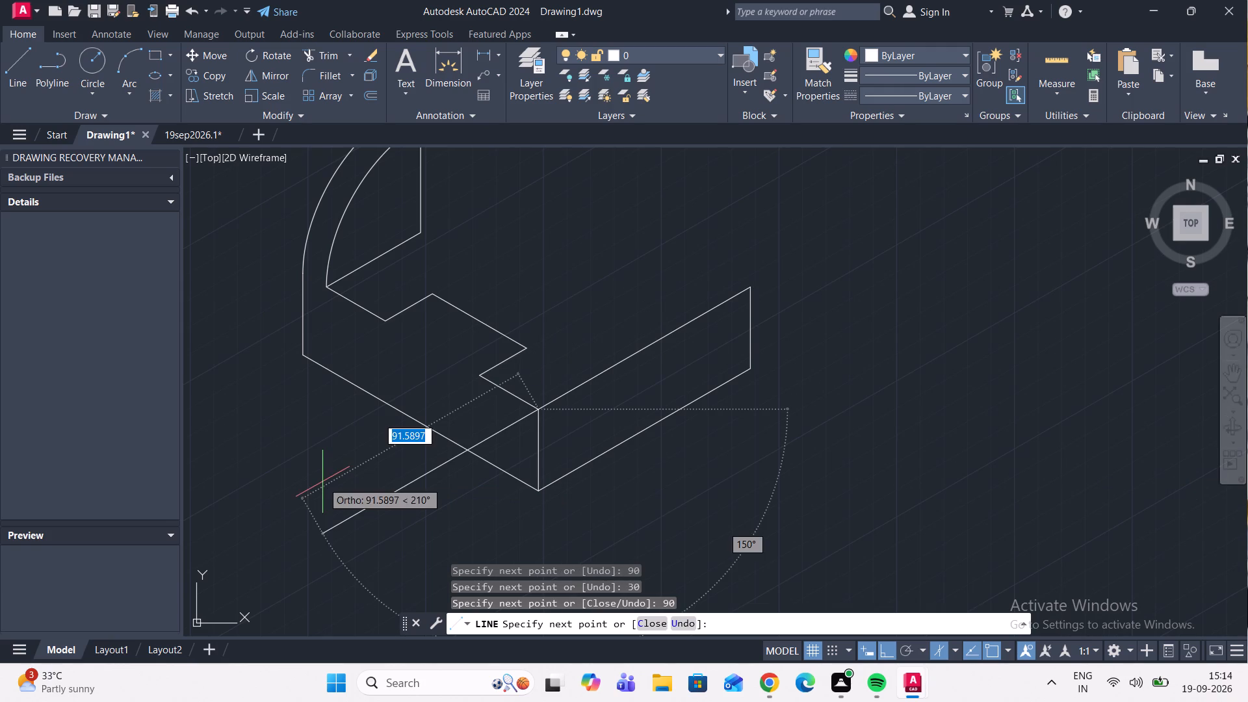
key("Escape")
Draw a radius-20 isocircle centred on the midpoint of the side face's bottom edge.
scroll(580, 388, "down", 2)
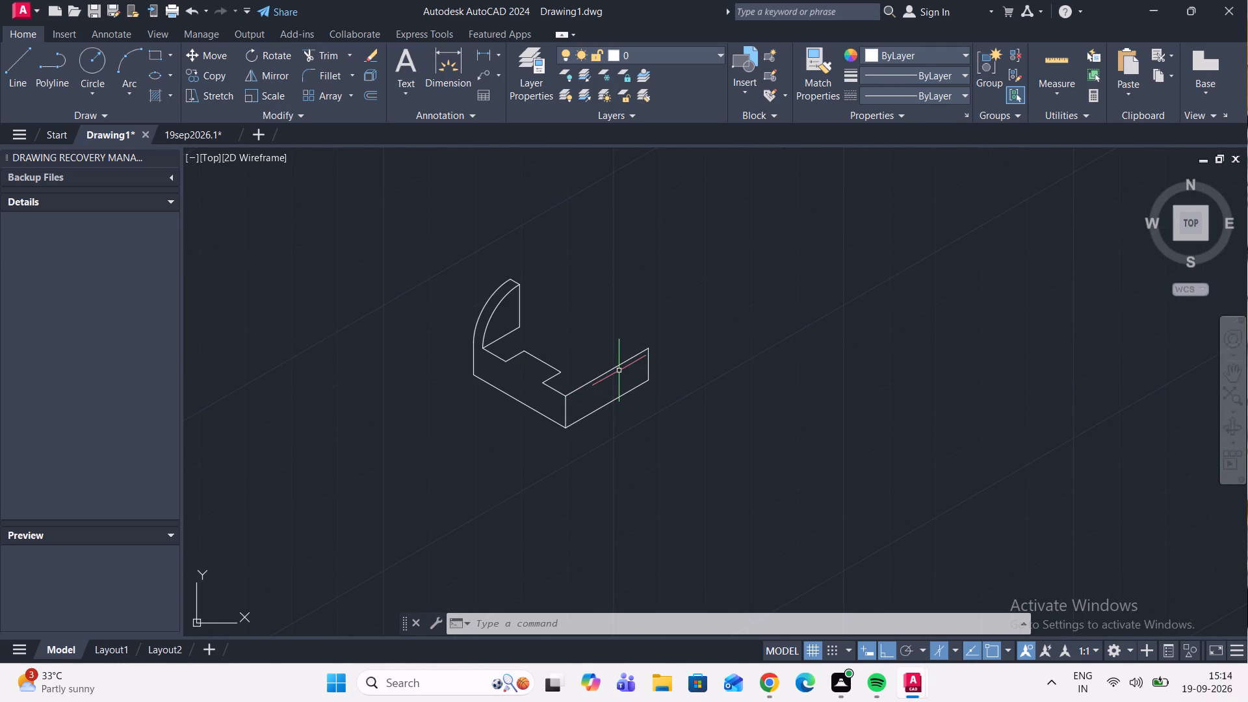
scroll(597, 370, "up", 1)
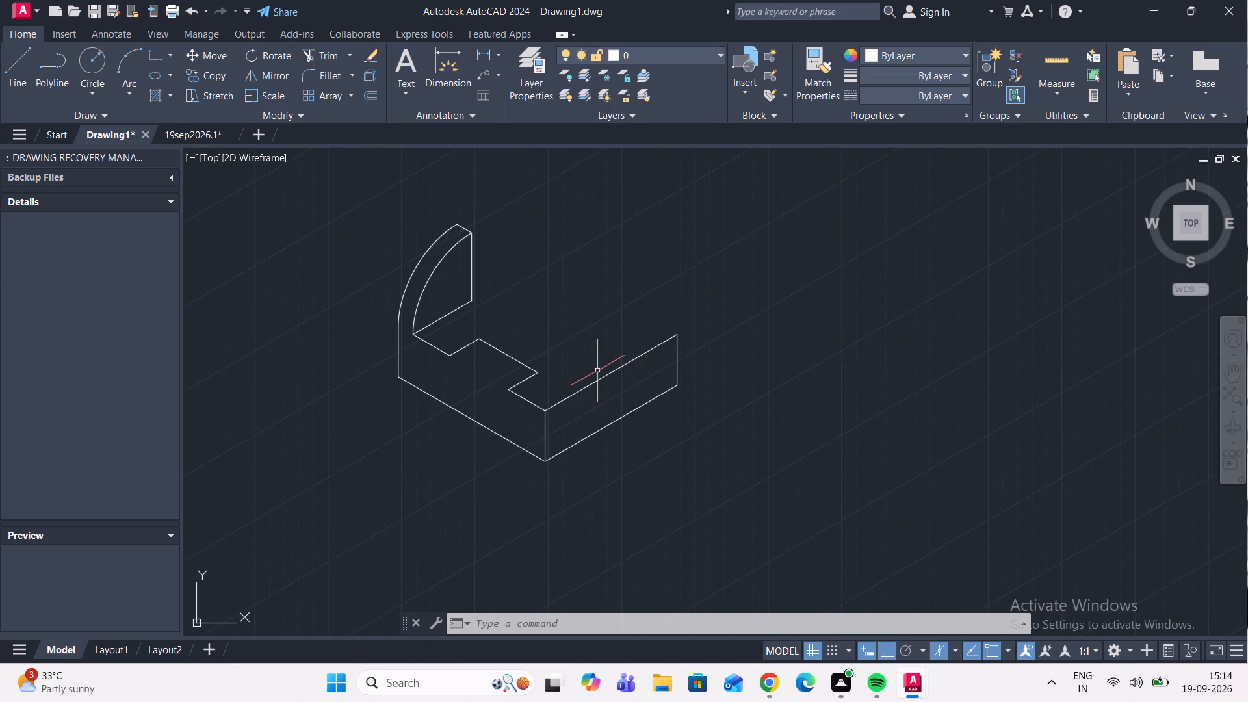
scroll(597, 398, "up", 1)
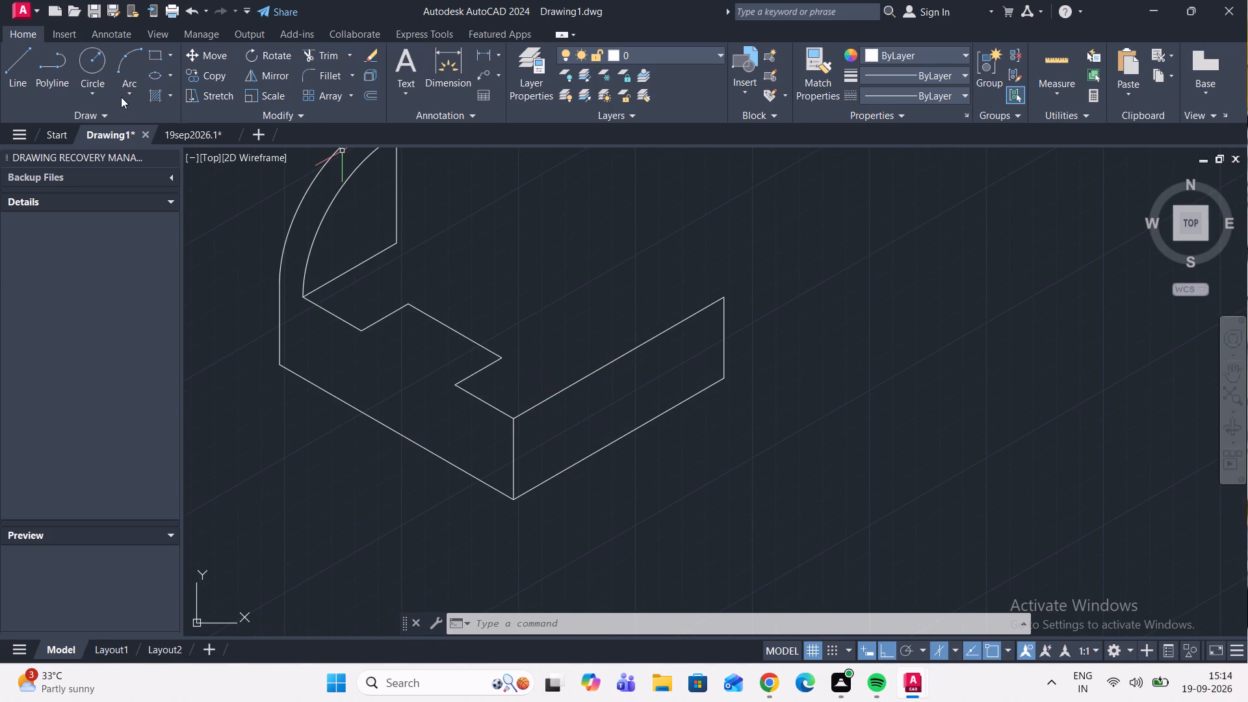
left_click(169, 73)
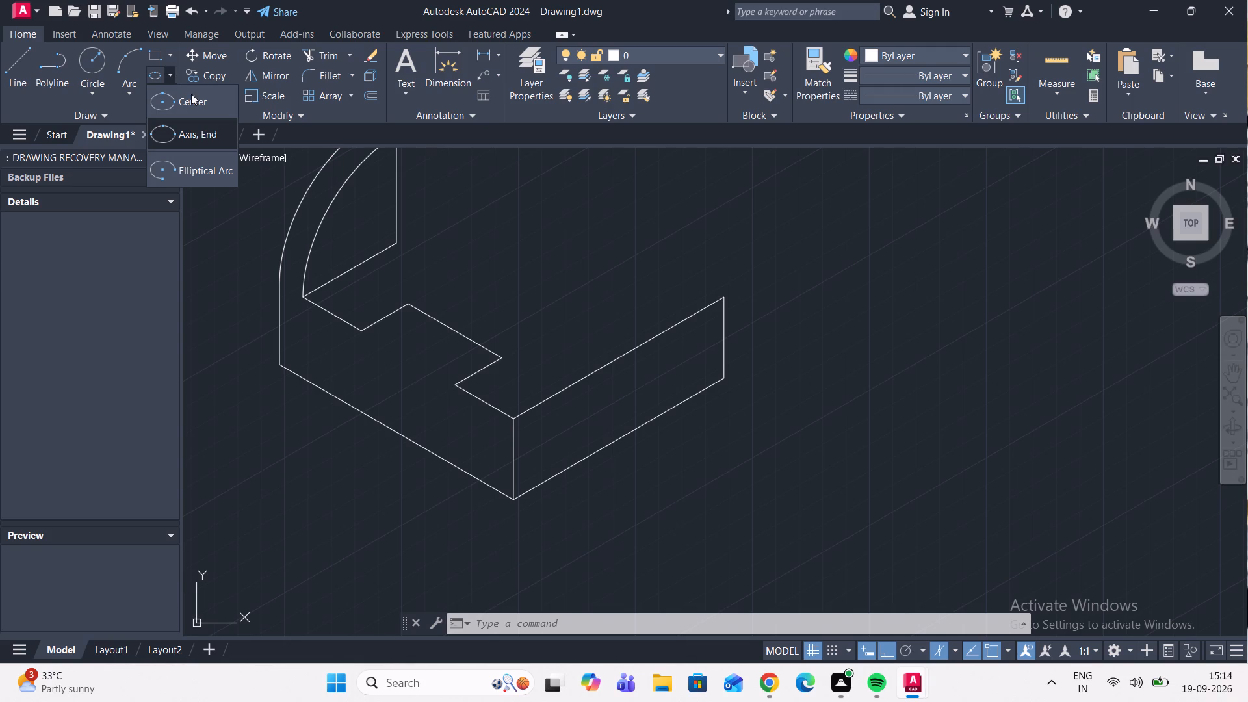
left_click(208, 133)
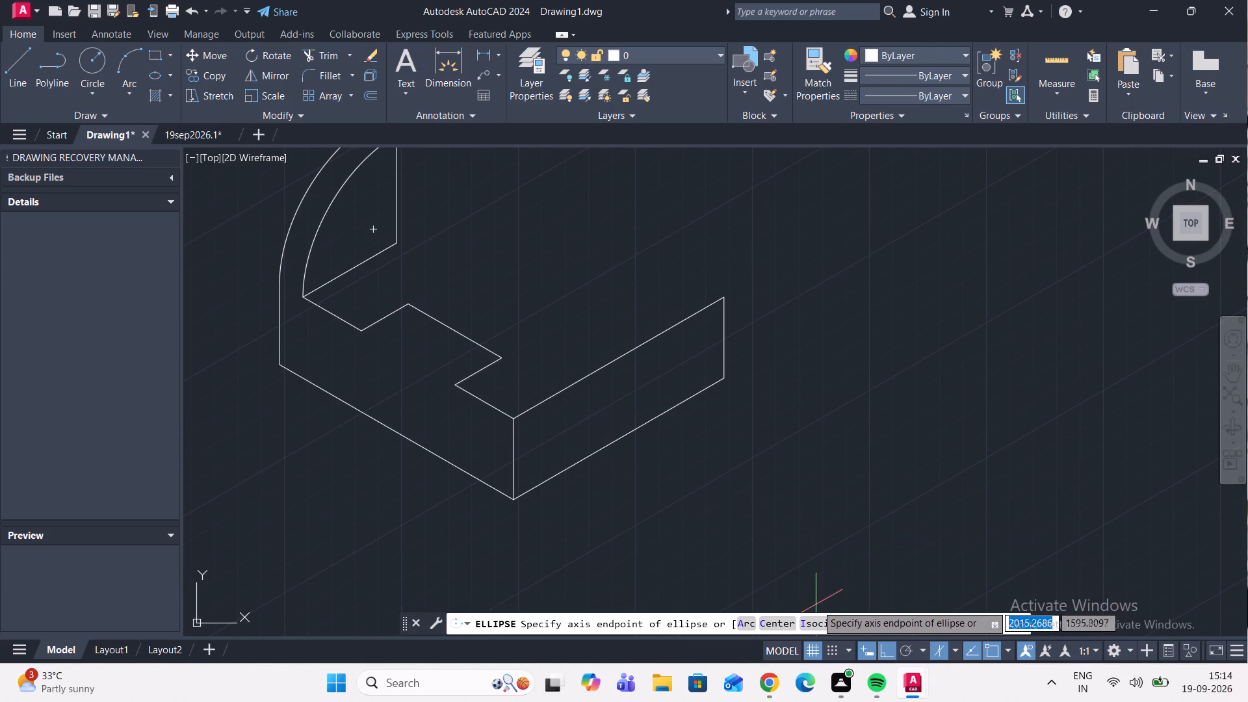
left_click(826, 626)
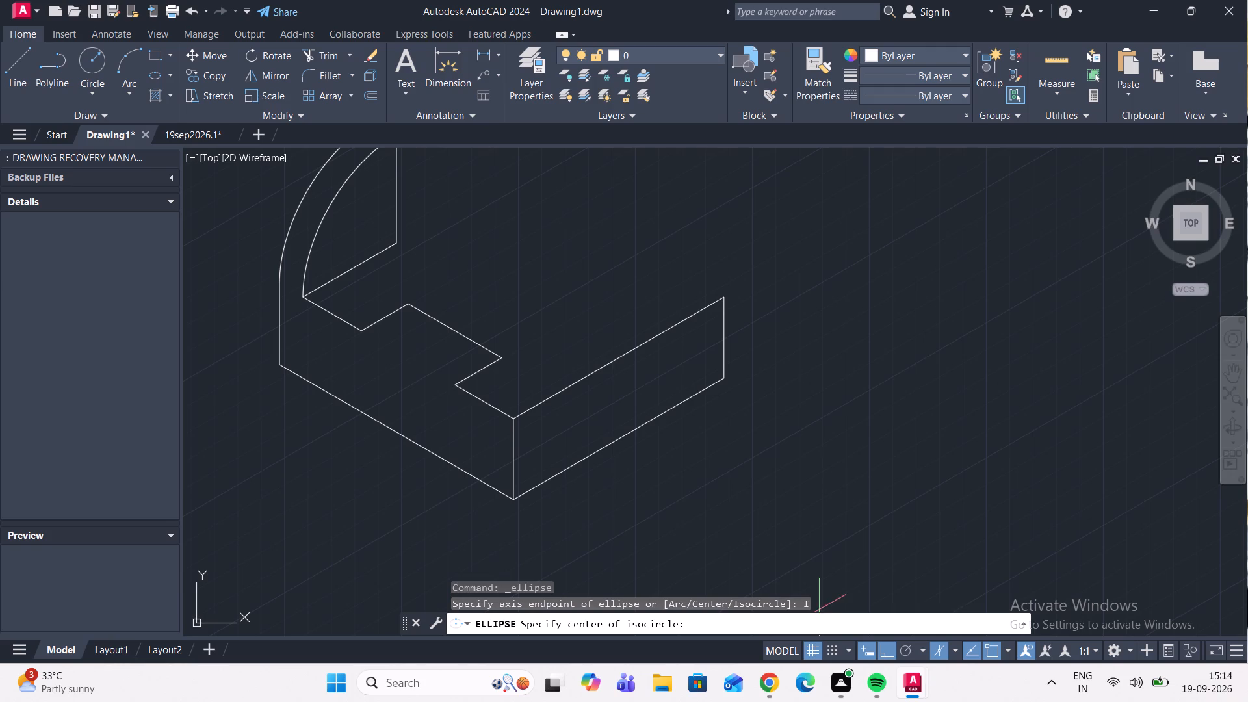
left_click(620, 440)
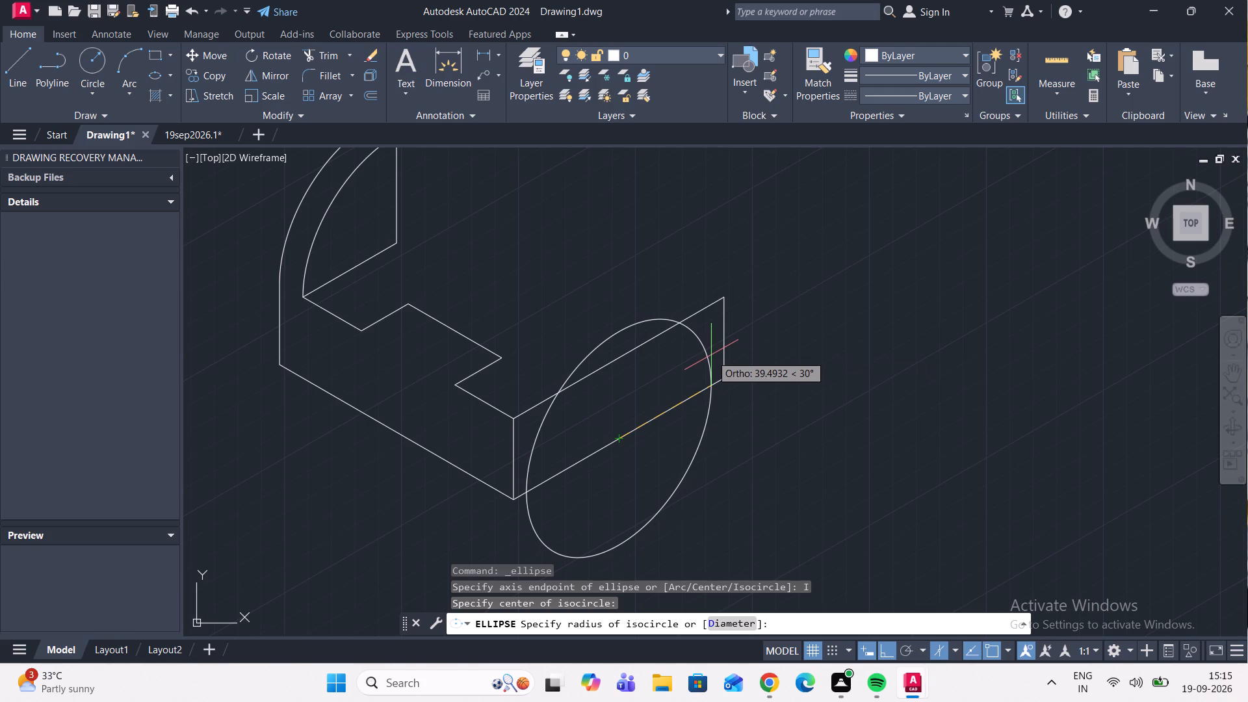
type("20")
key("Return")
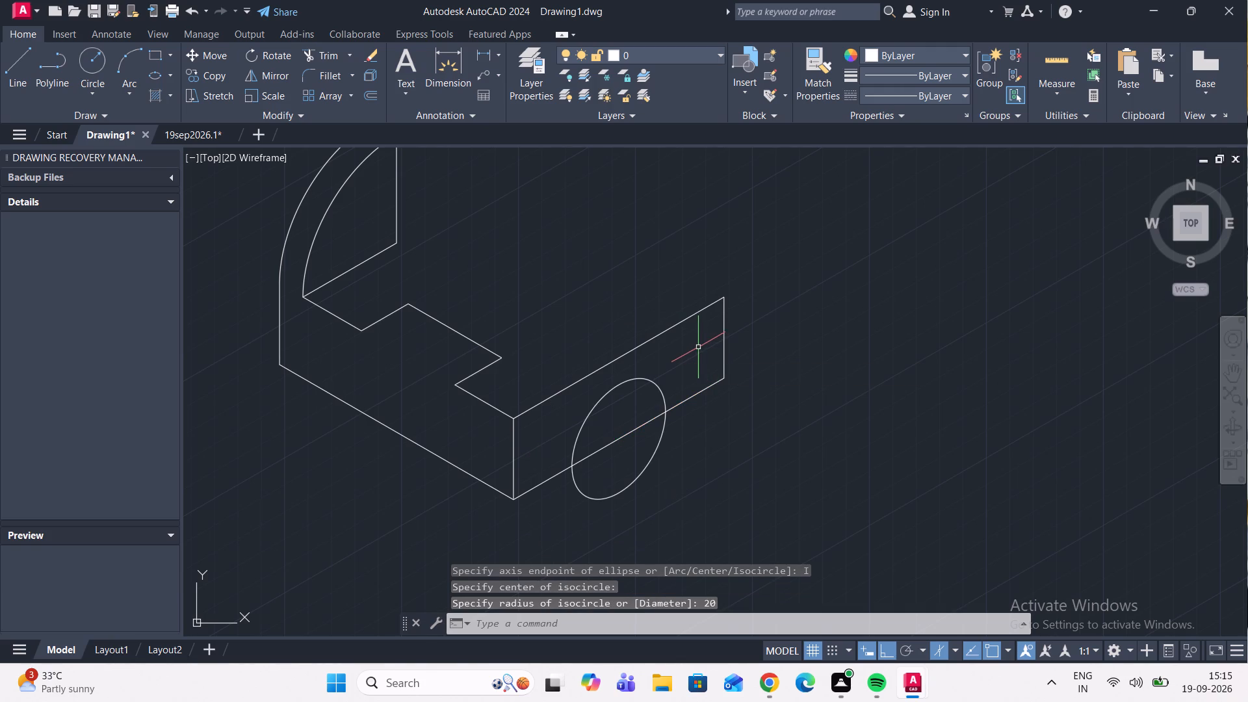
Start a copy of the radius-20 isocircle and switch the drafting plane to Isoplane Left.
scroll(697, 346, "up", 1)
left_click(653, 435)
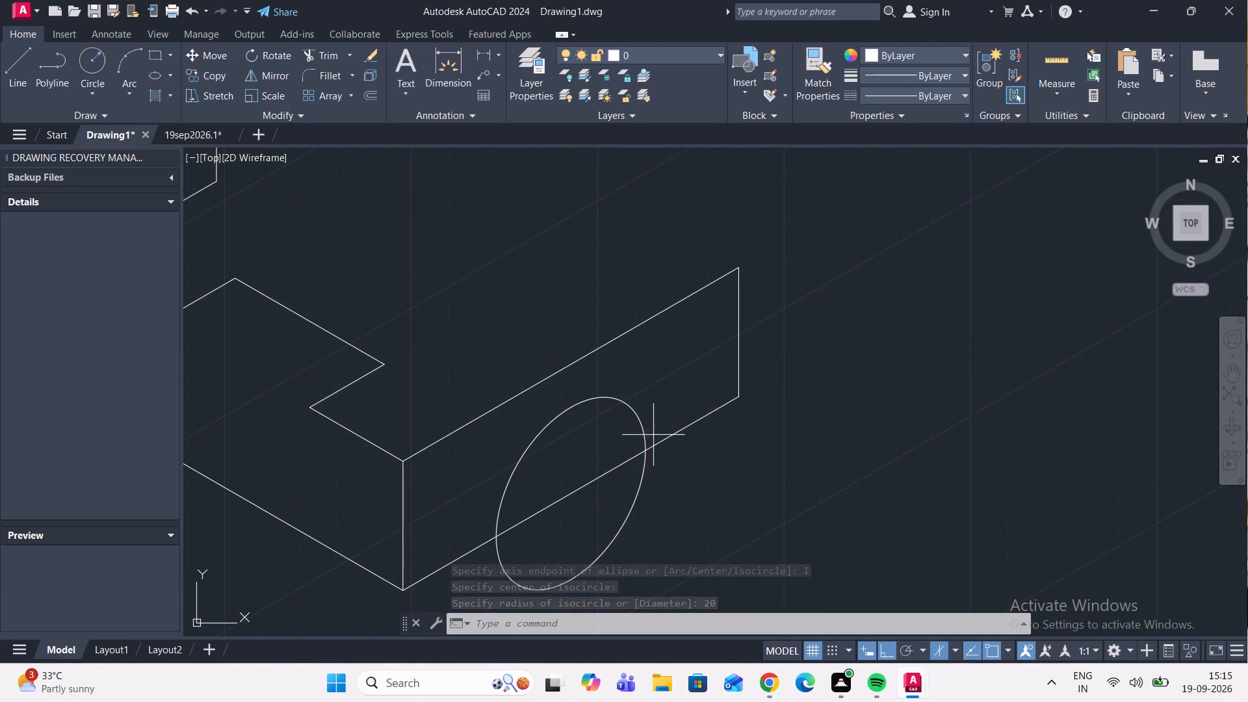
left_click(623, 404)
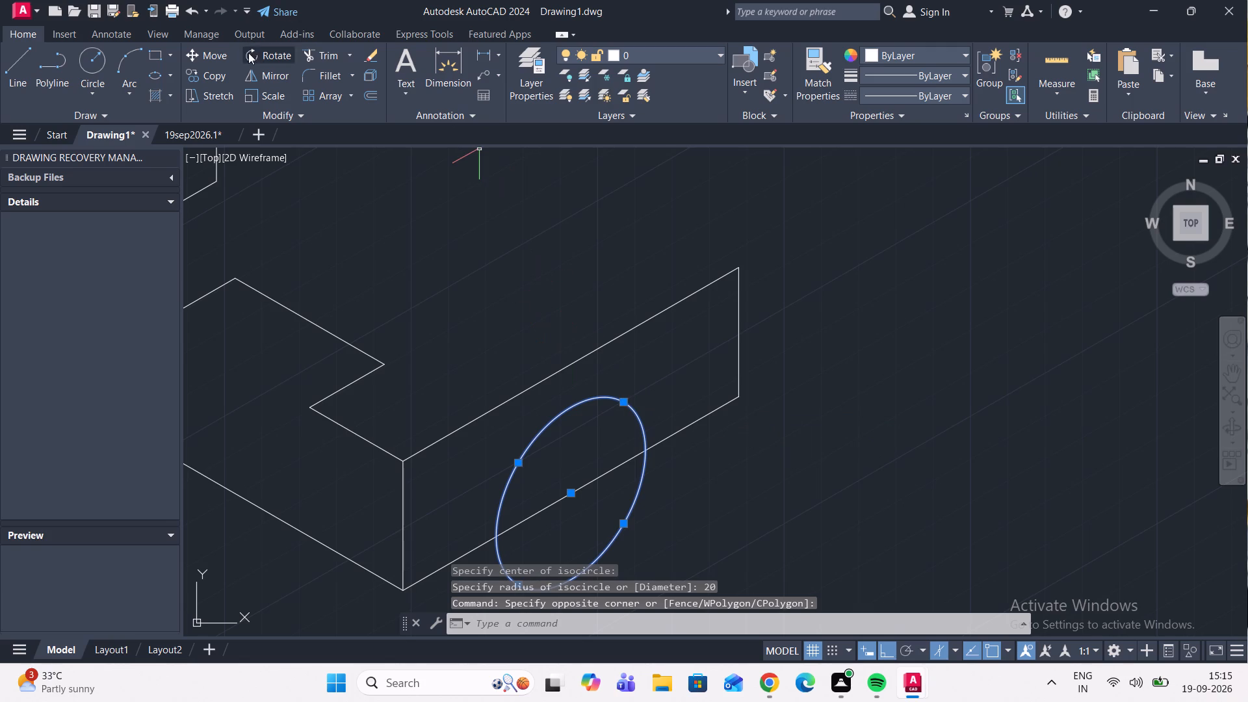
left_click(225, 71)
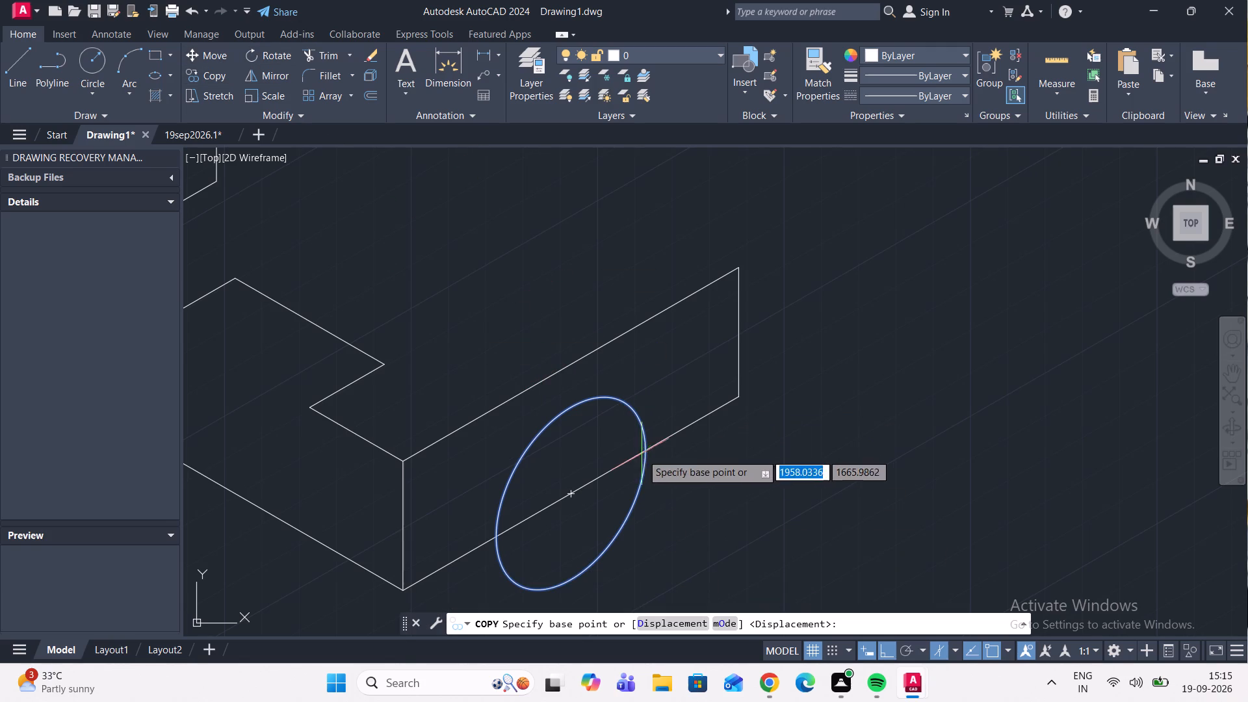
left_click(645, 452)
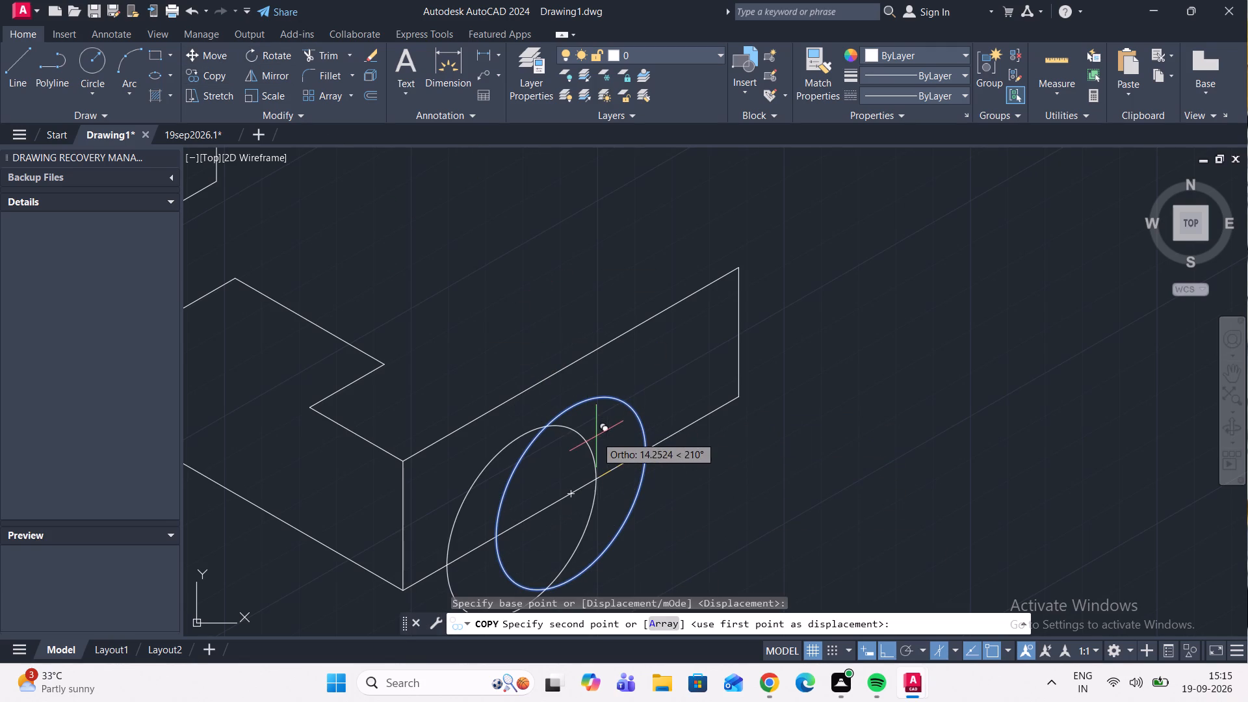
key("F5")
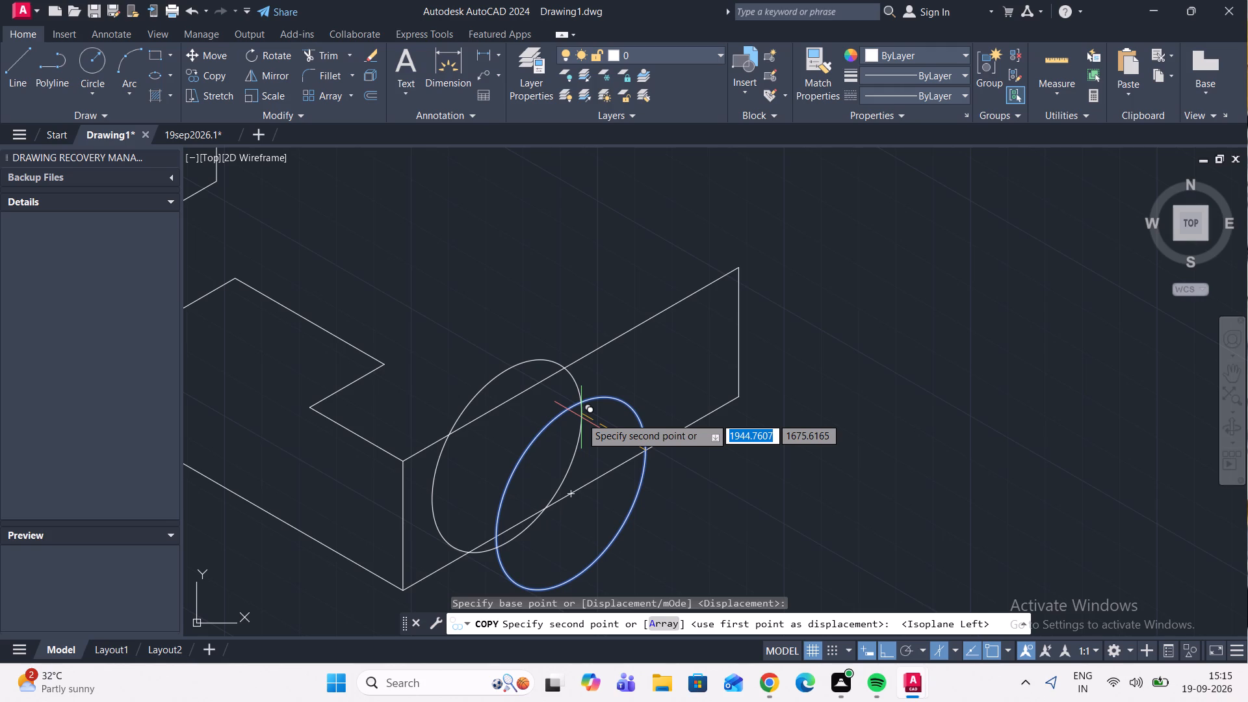
key("5")
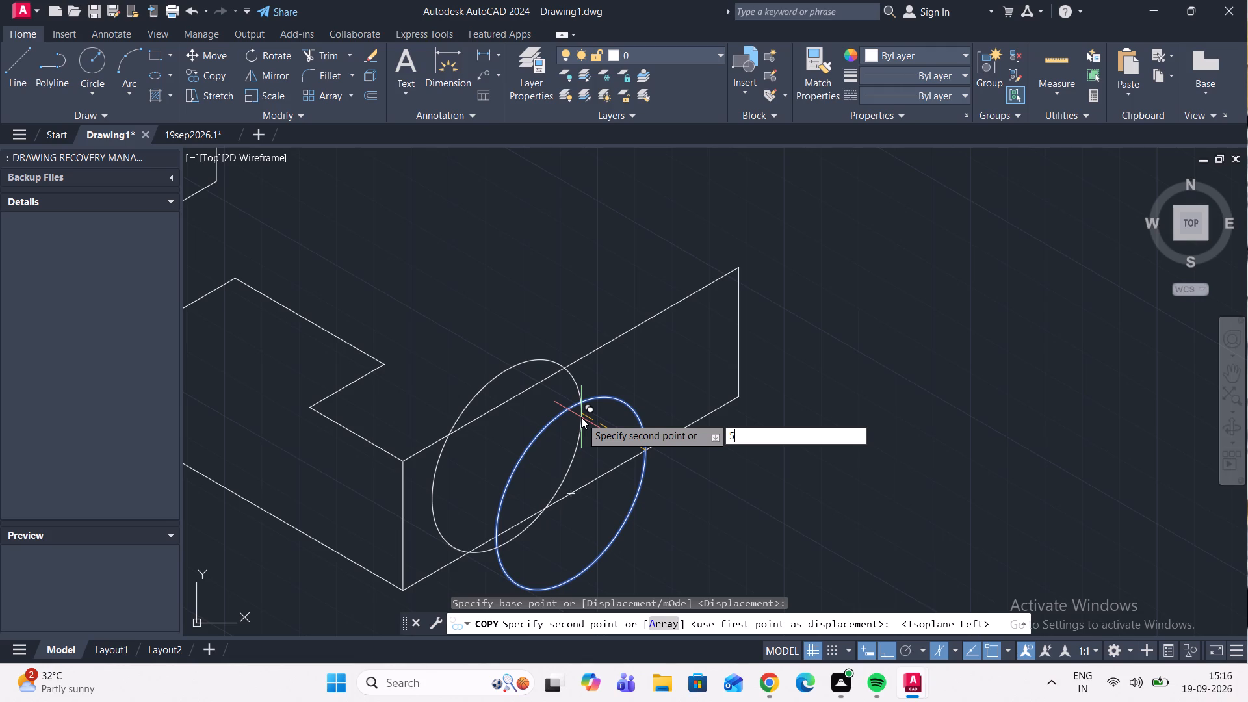
scroll(586, 419, "down", 2)
scroll(604, 422, "up", 2)
key("Escape")
Copy the isocircle from its centre 5 units into the part, parallel to the long bottom edge.
scroll(621, 450, "up", 1)
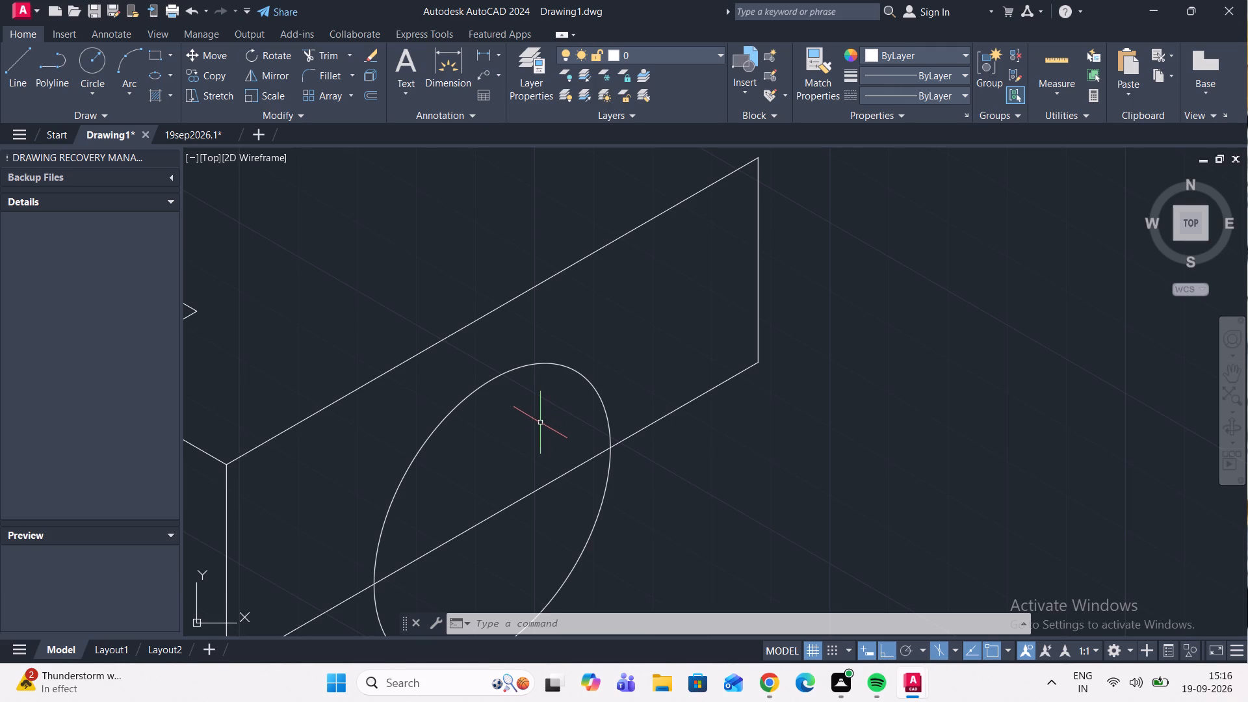
middle_click_drag(540, 422, 607, 396)
left_click(590, 400)
left_click(460, 386)
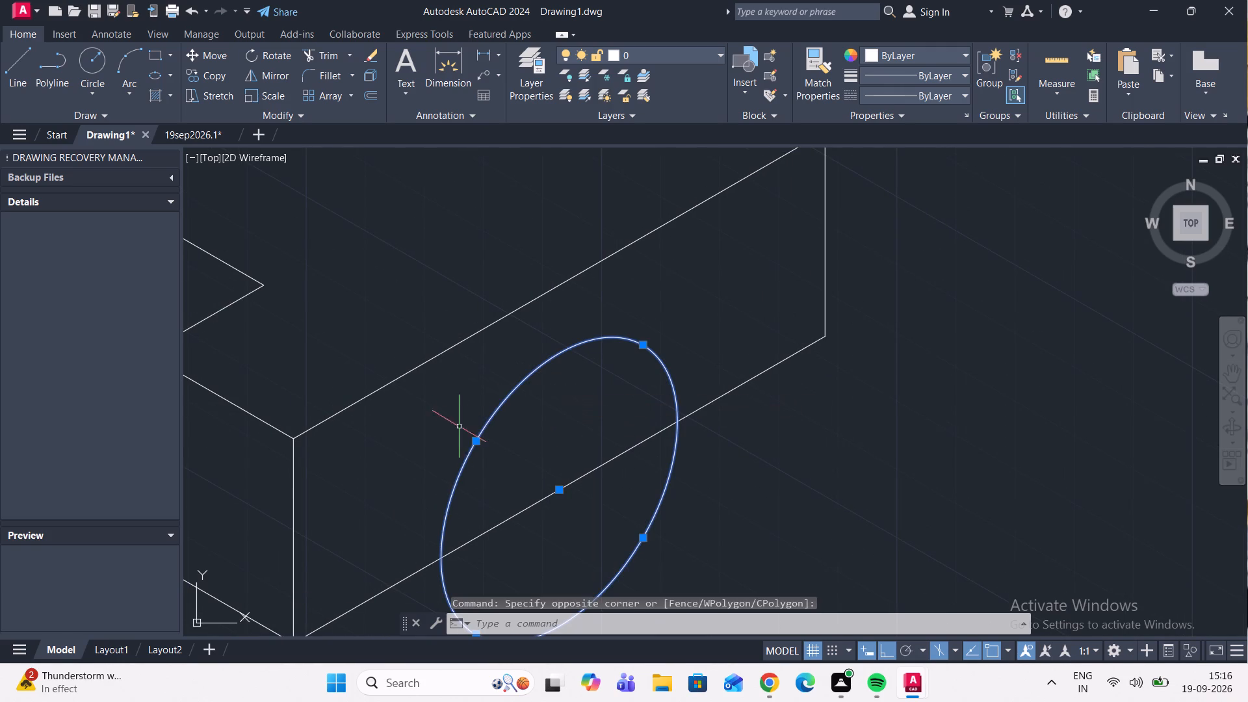
left_click(213, 79)
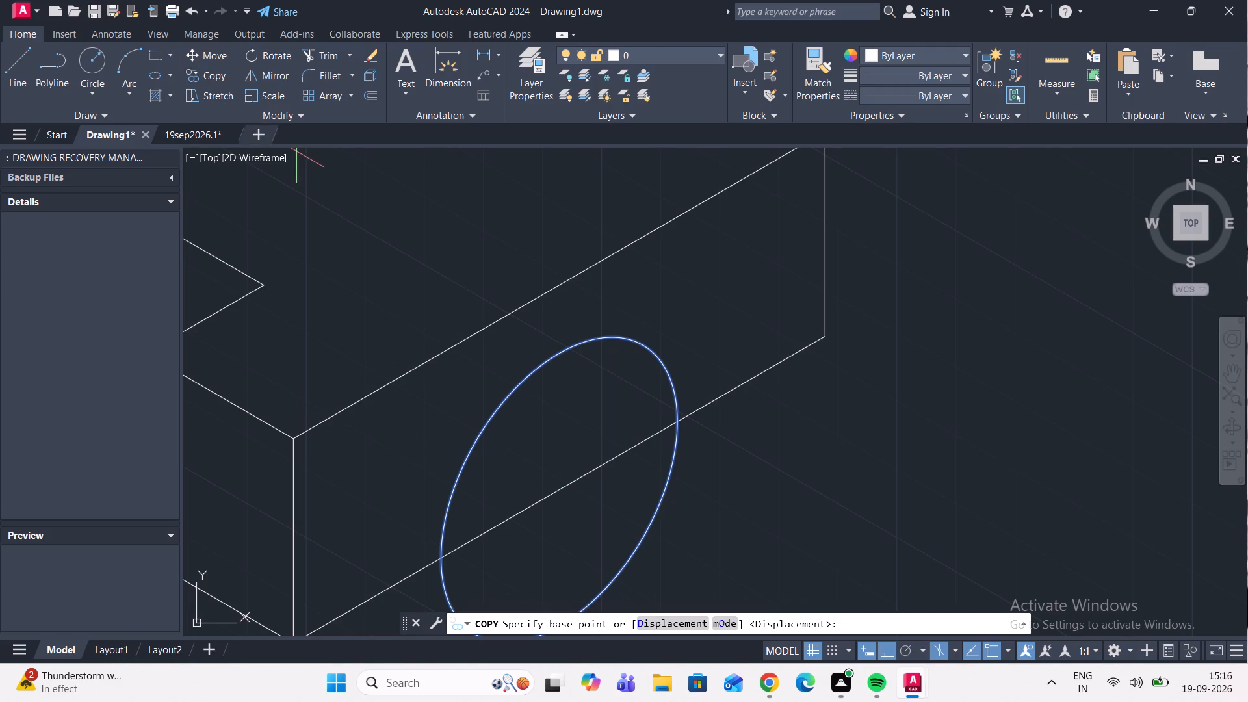
left_click(556, 489)
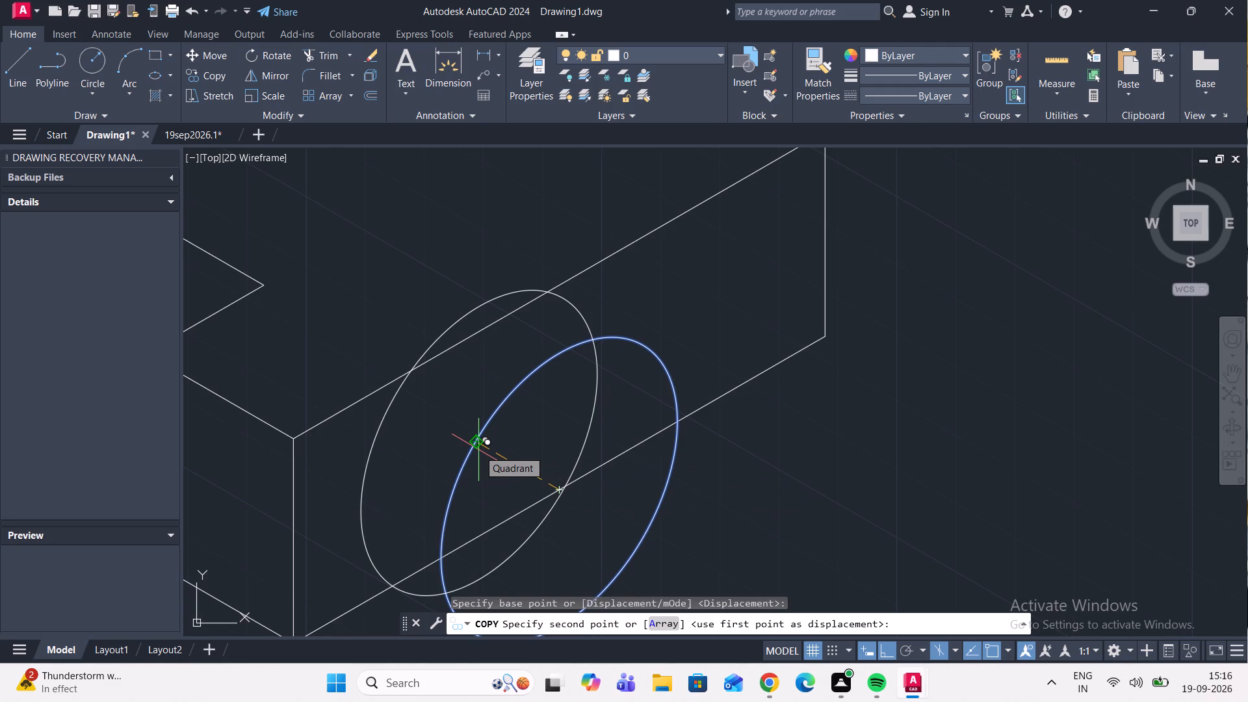
key("5")
key("Return")
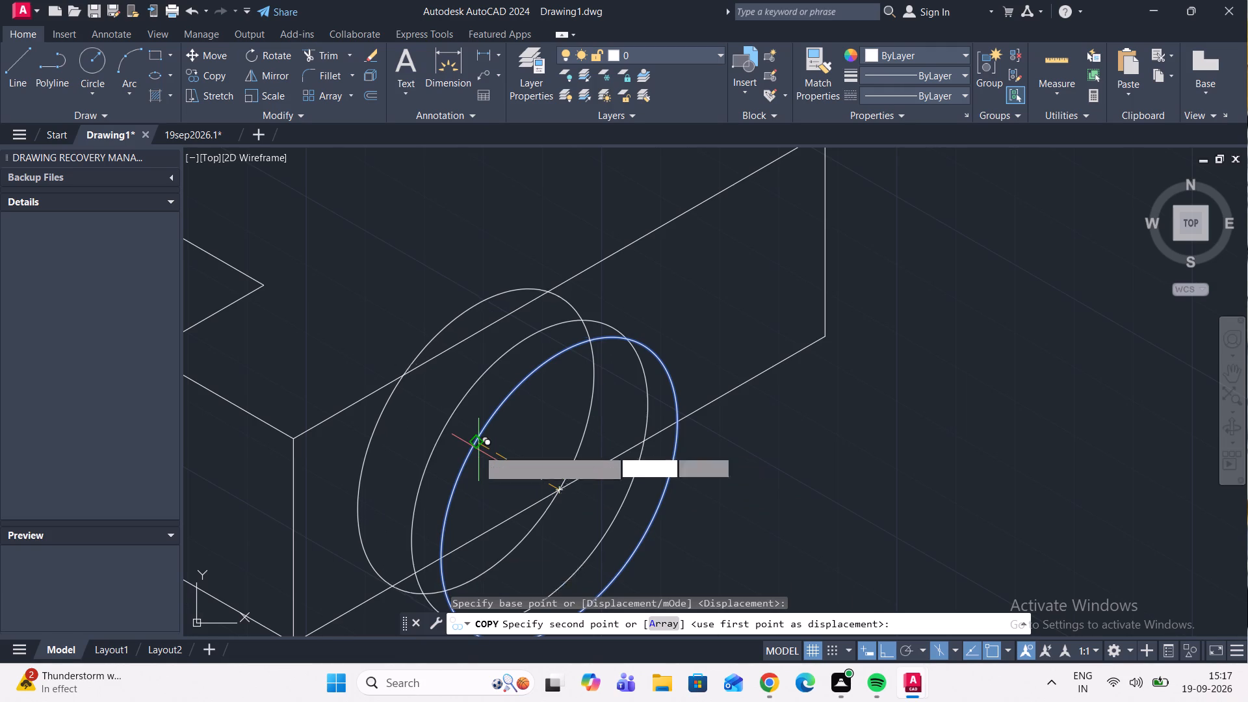
key("Escape")
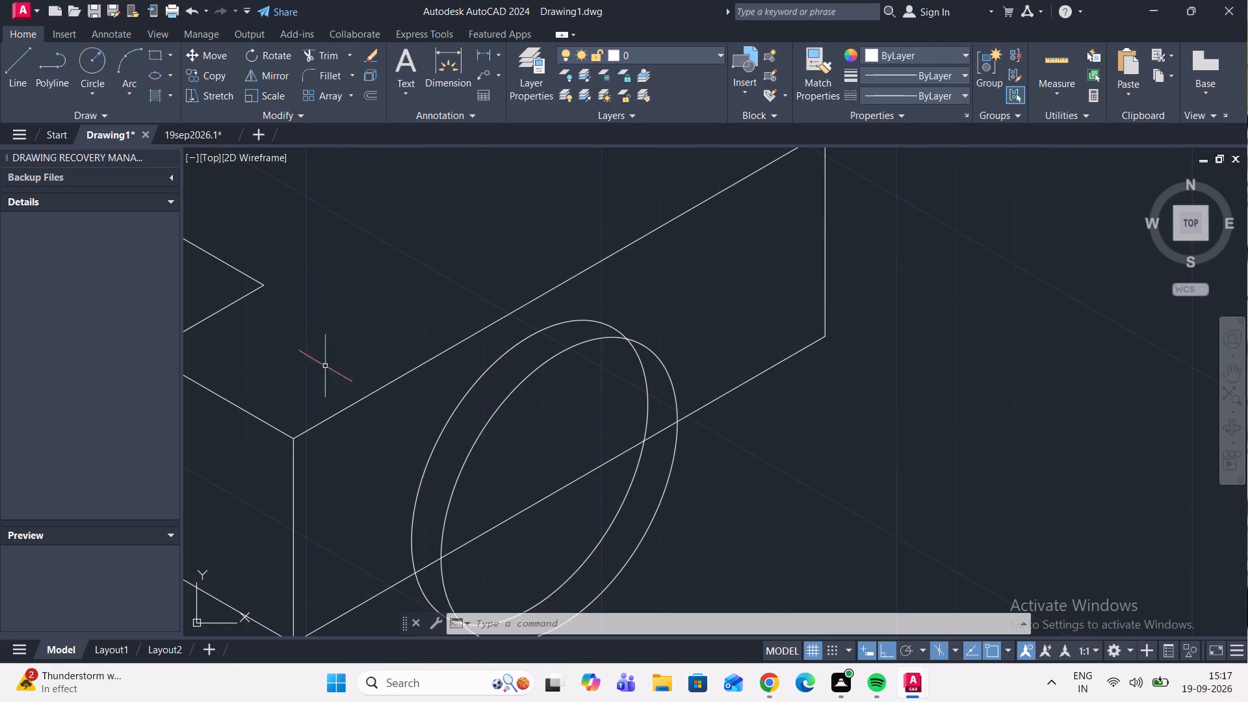
Switch to the 19sep2026.1 drawing.
left_click(212, 134)
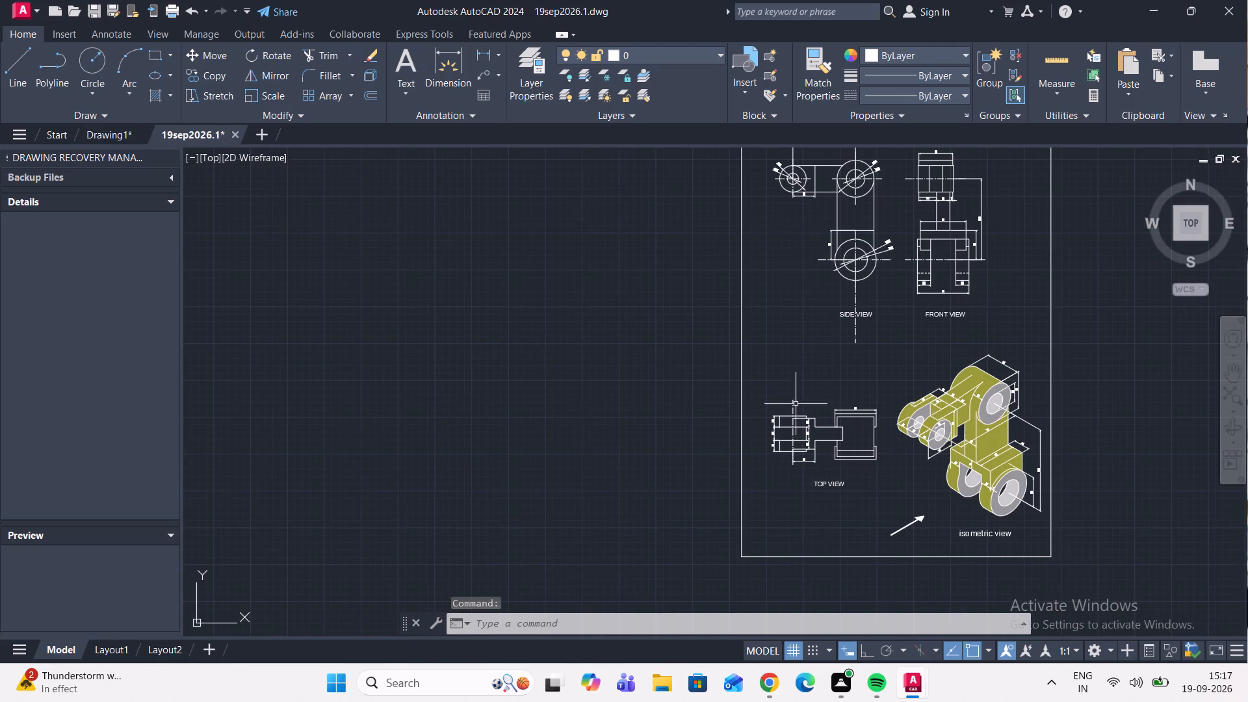
Examine the dimensions of the part's side, front, top and isometric views in the reference drawing.
scroll(900, 385, "down", 2)
scroll(915, 357, "up", 3)
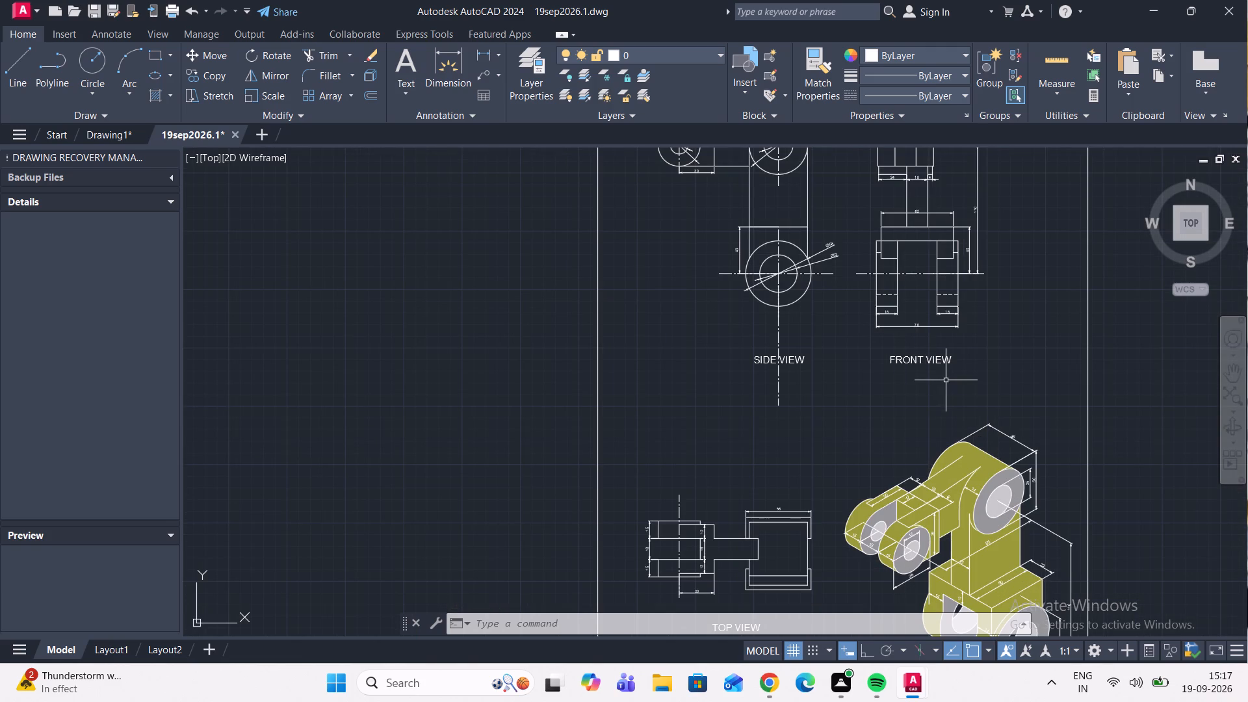
middle_click_drag(948, 373, 846, 292)
scroll(881, 456, "up", 2)
scroll(884, 376, "down", 3)
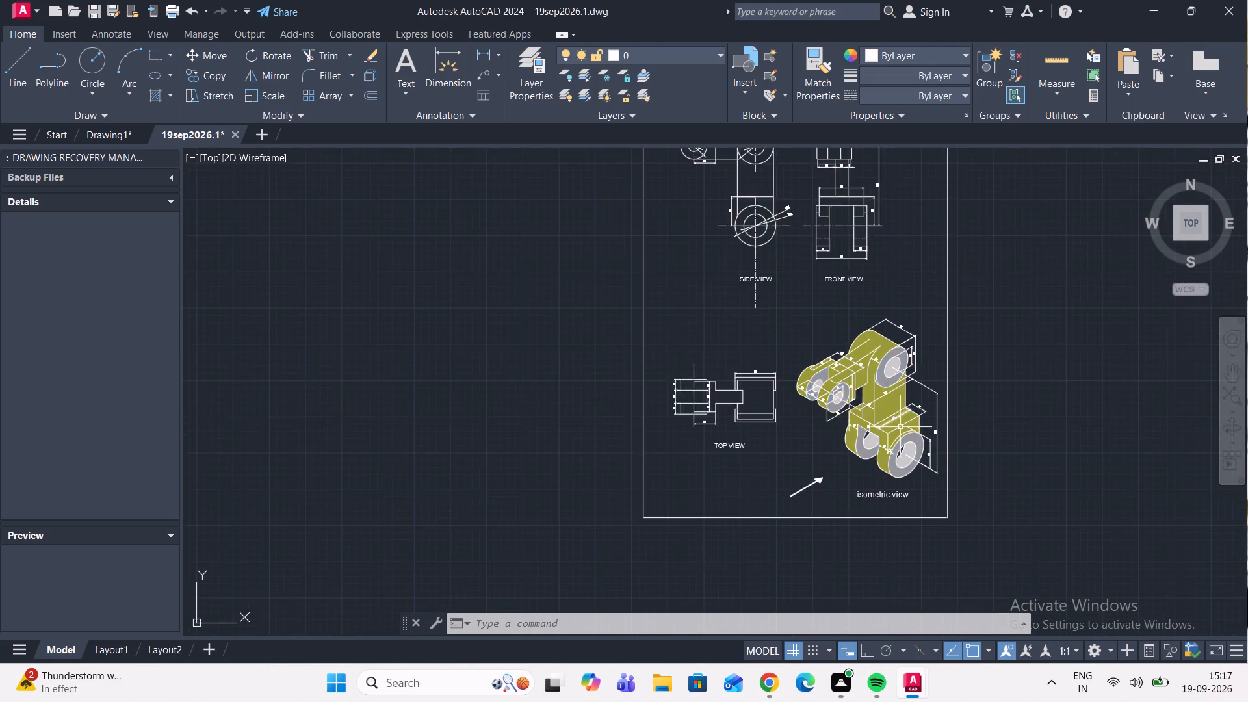
scroll(900, 427, "up", 2)
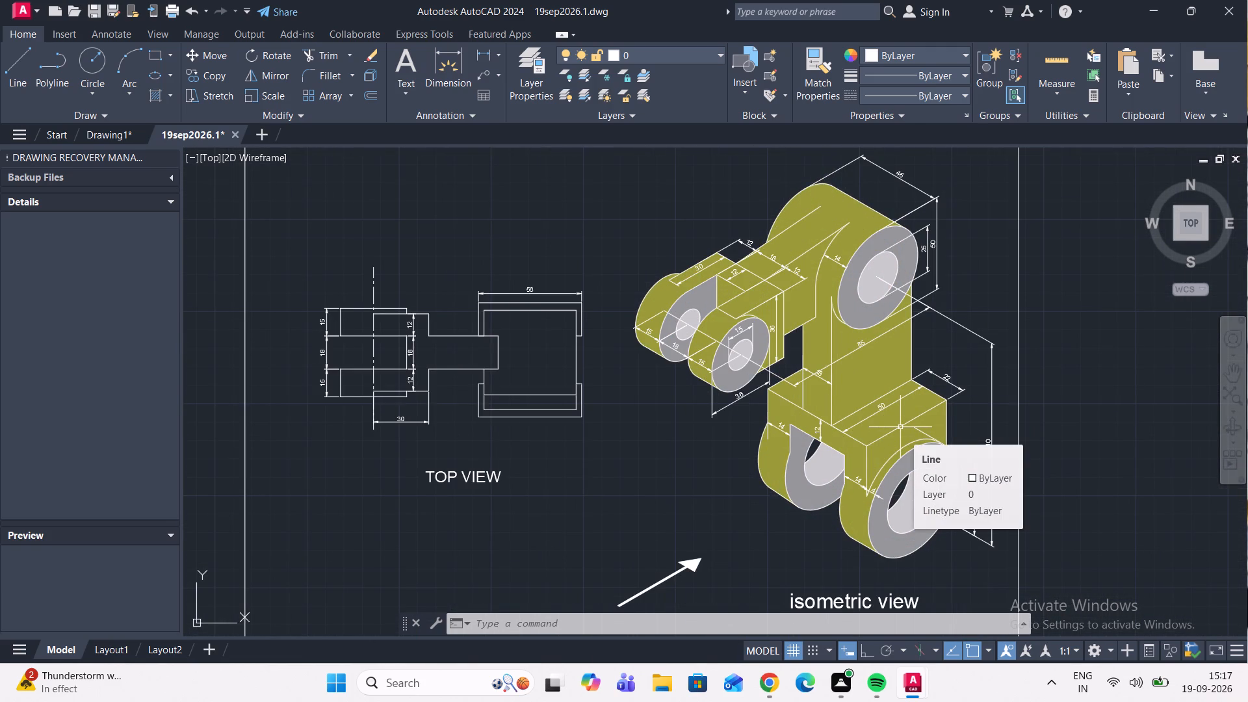
middle_click_drag(498, 167, 833, 313)
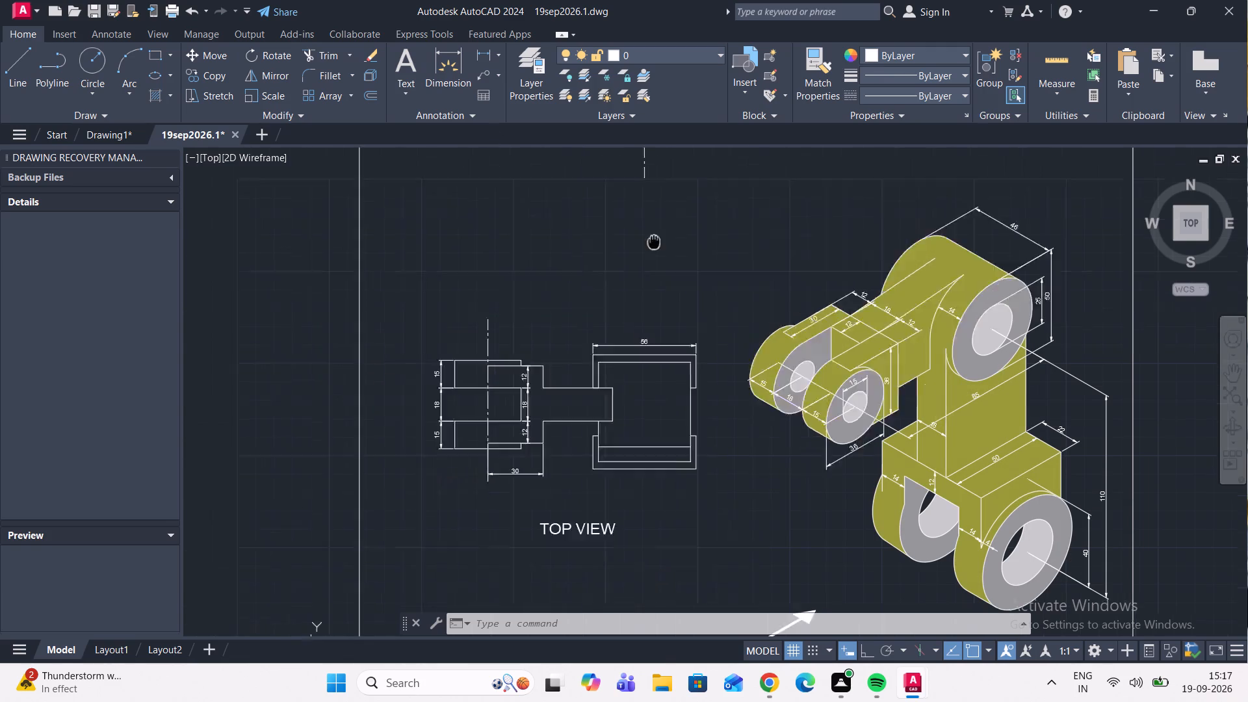
middle_click_drag(833, 313, 899, 352)
scroll(848, 353, "down", 3)
scroll(836, 231, "up", 2)
middle_click_drag(1006, 303, 915, 304)
scroll(909, 286, "down", 2)
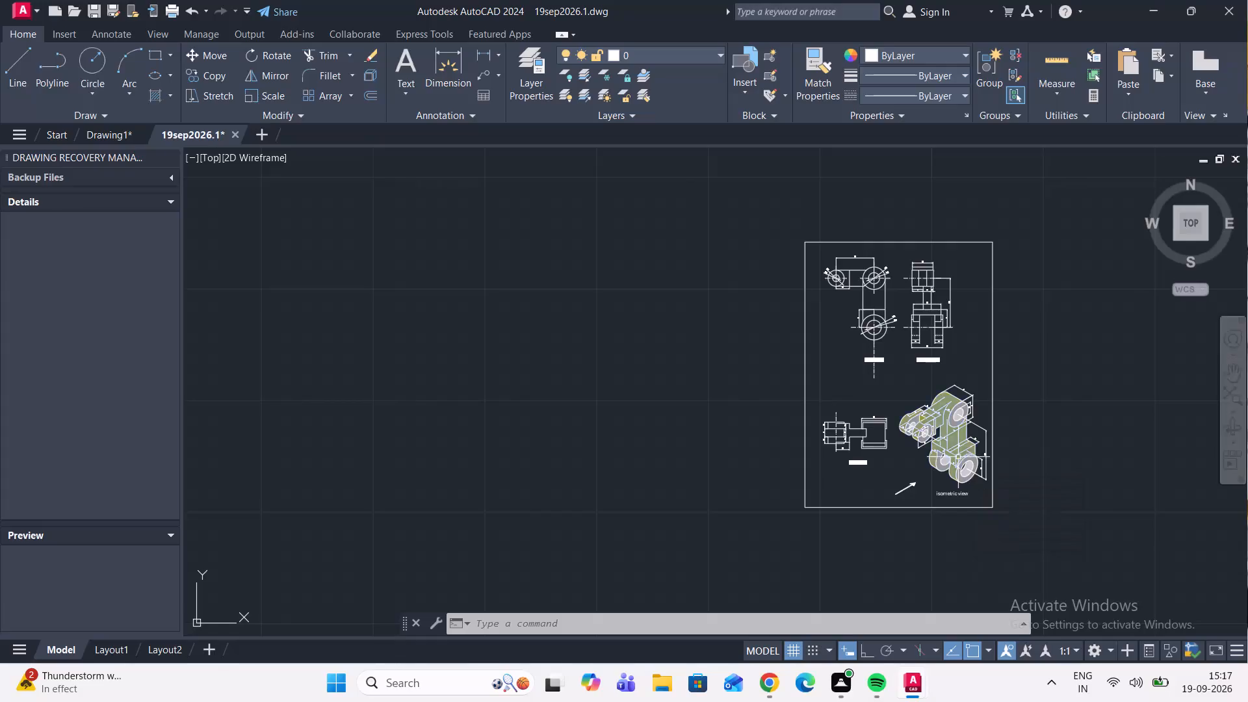
scroll(1020, 439, "down", 1)
Return to Drawing1 and, in Isoplane Top, draw a line from the copied isocircle's centre past its rim, parallel to the side face's bottom edge.
left_click(123, 133)
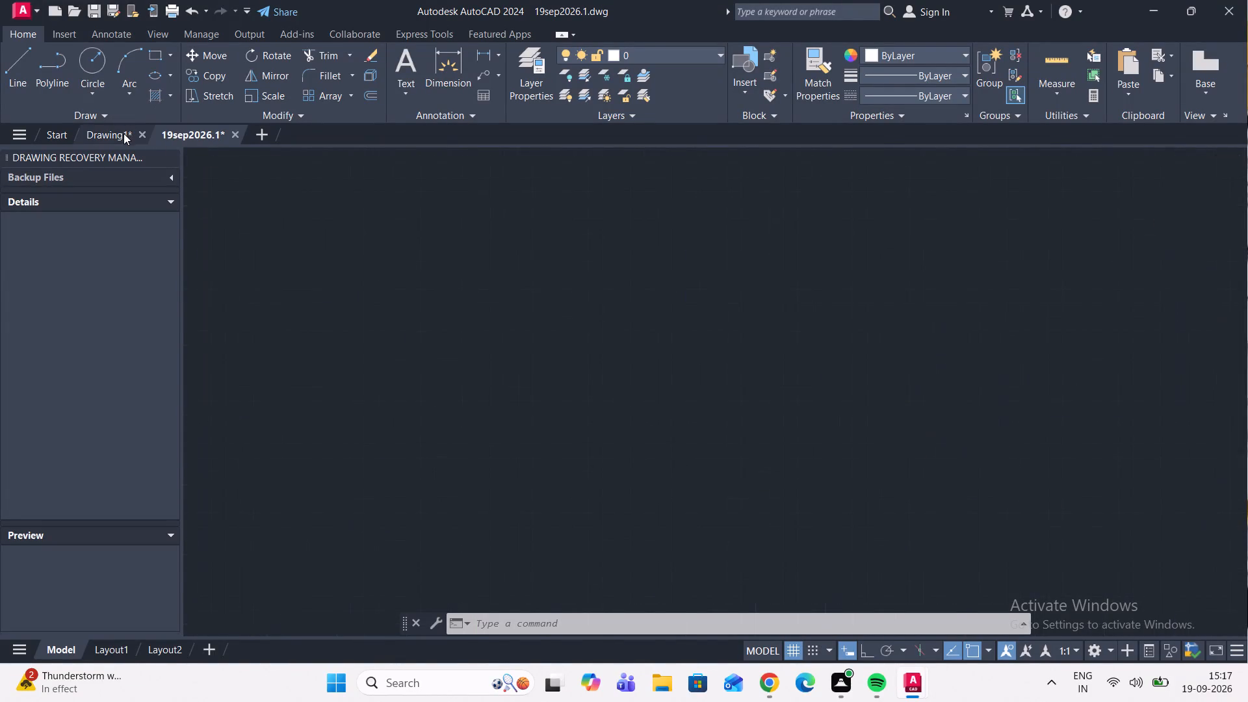
scroll(588, 302, "down", 1)
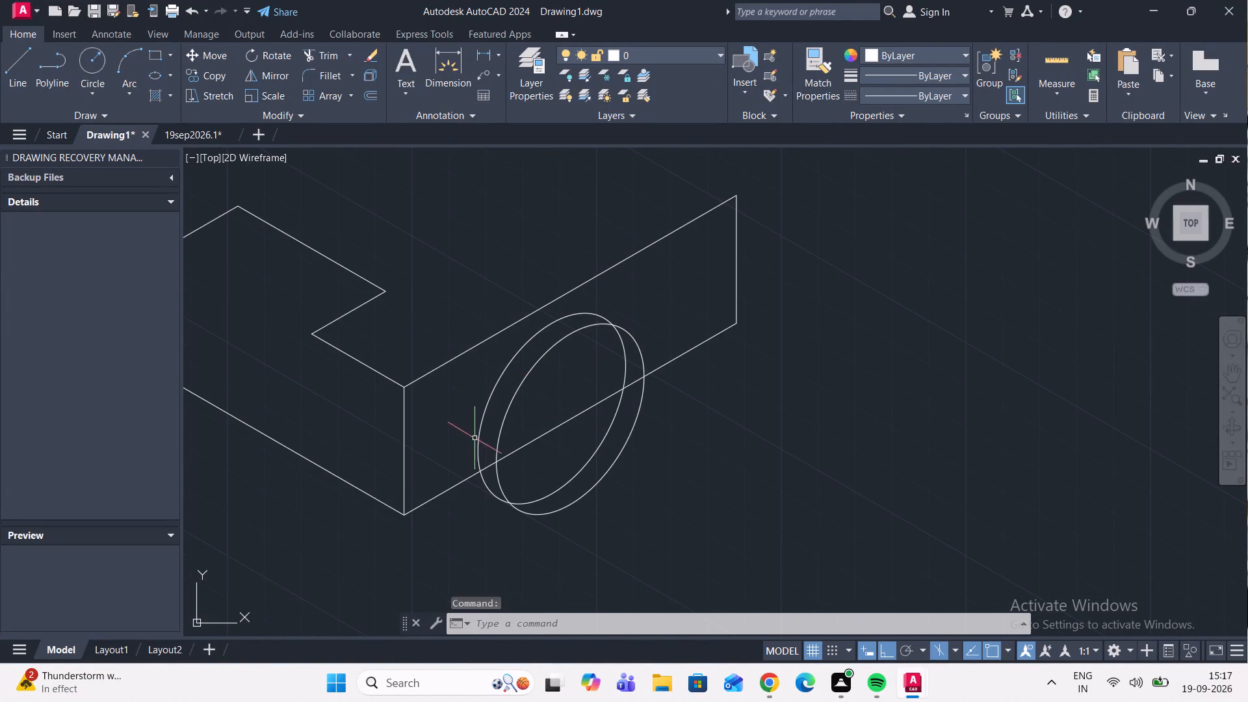
left_click(478, 430)
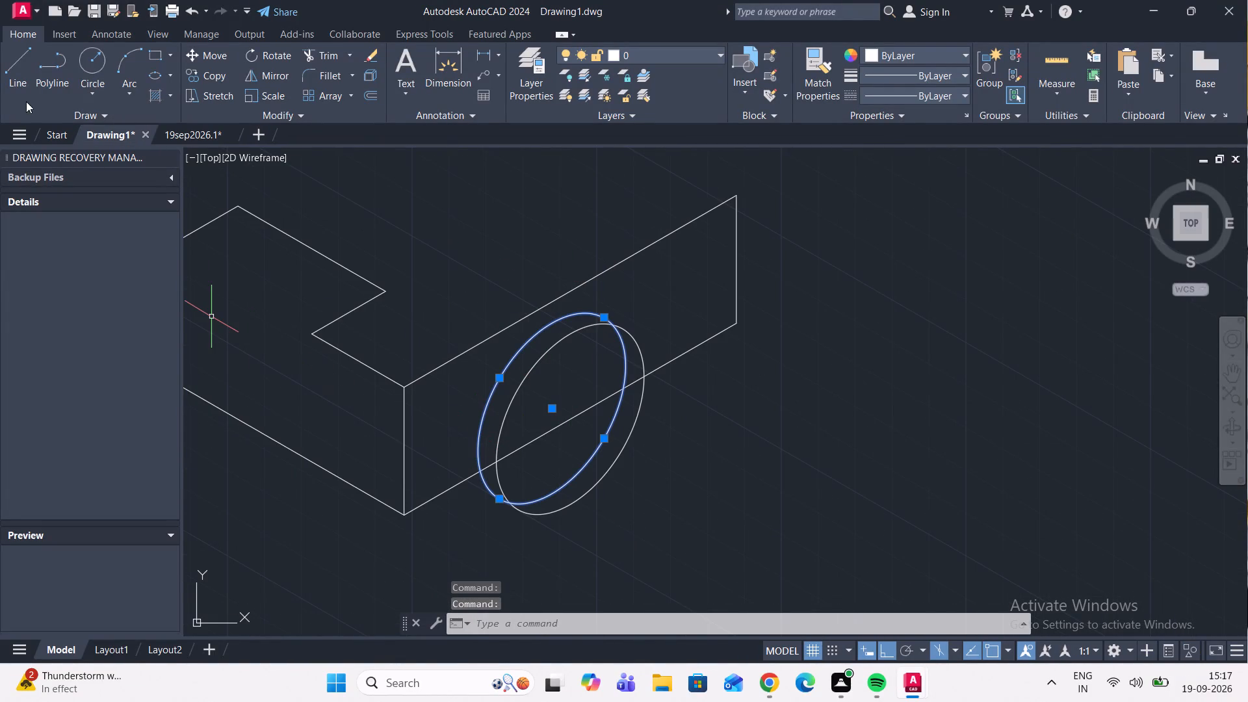
left_click(21, 75)
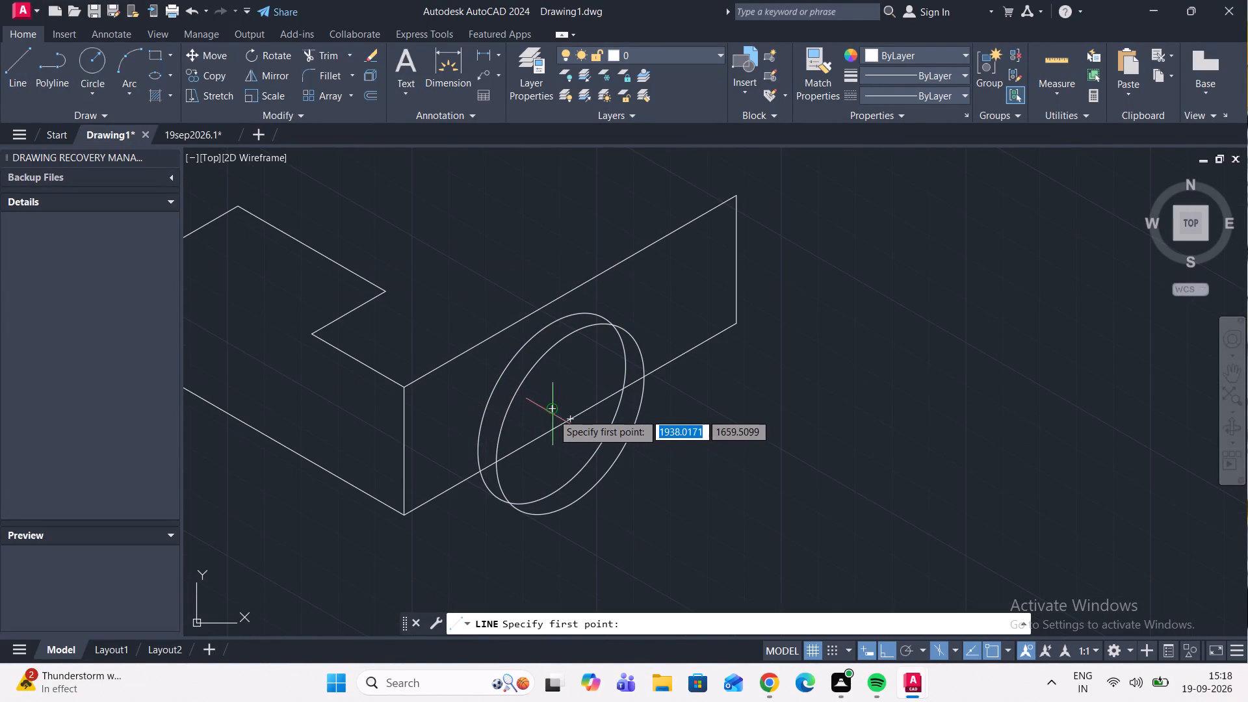
left_click(553, 412)
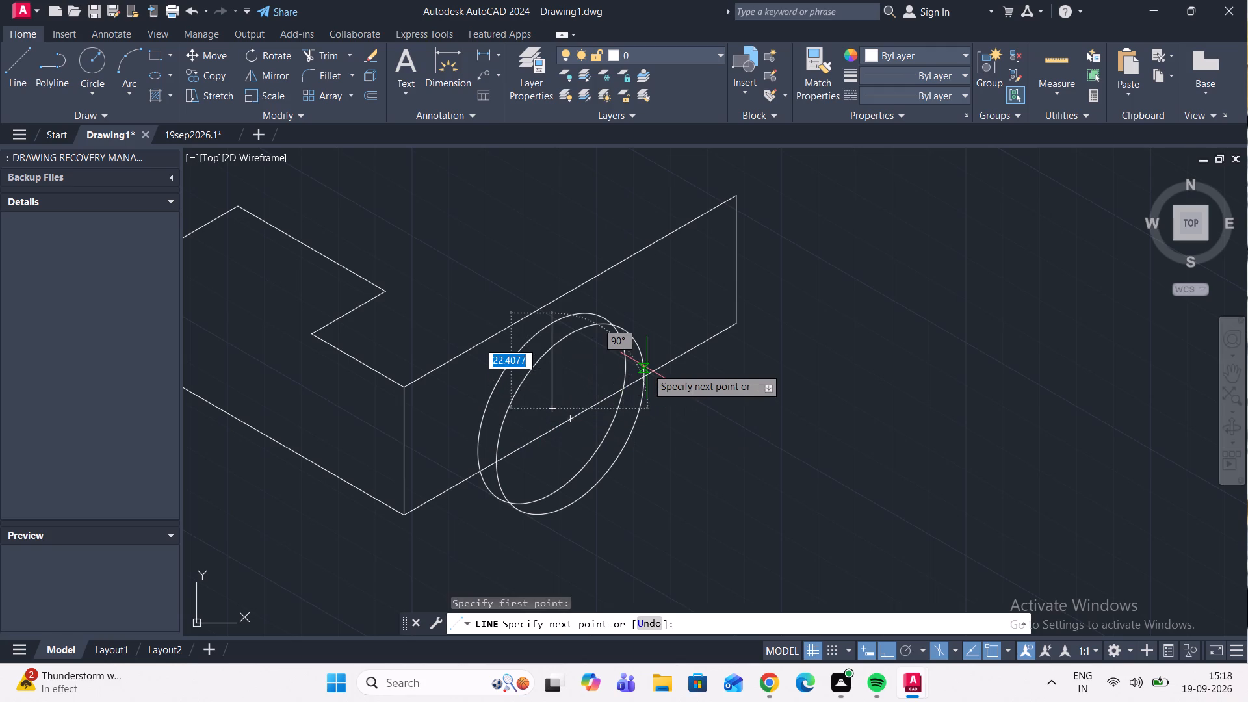
key("F5")
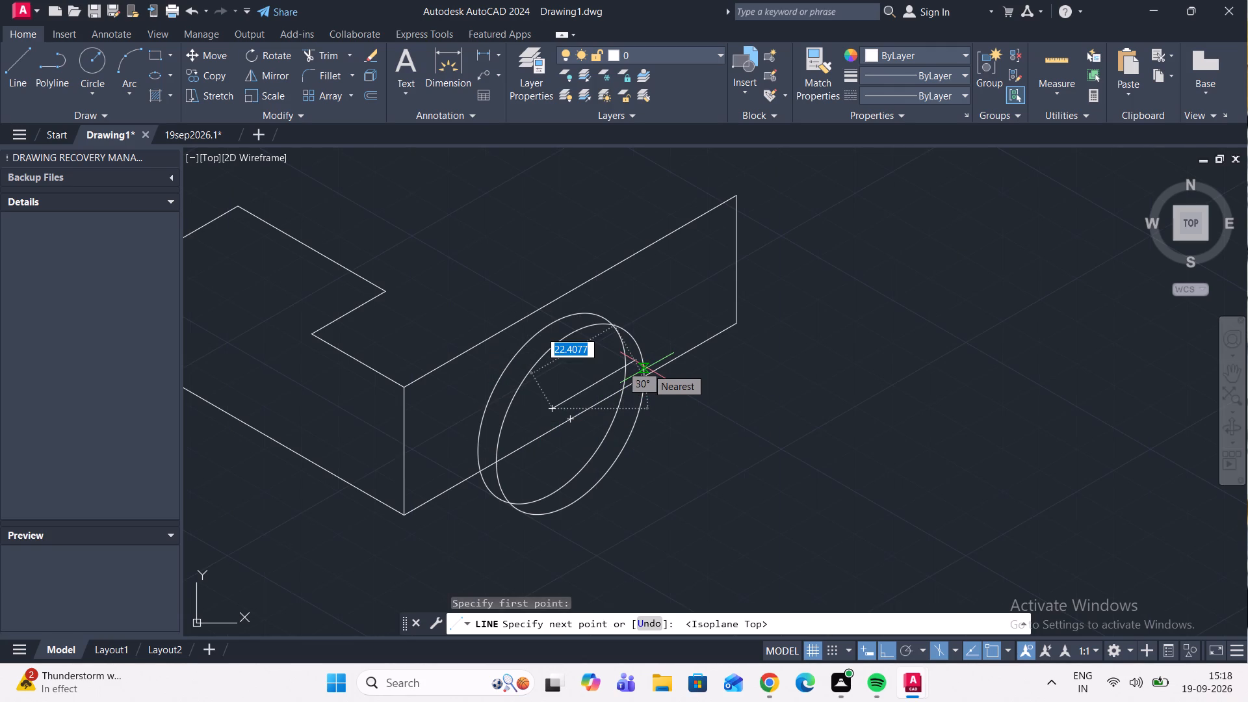
scroll(647, 368, "up", 3)
left_click(599, 358)
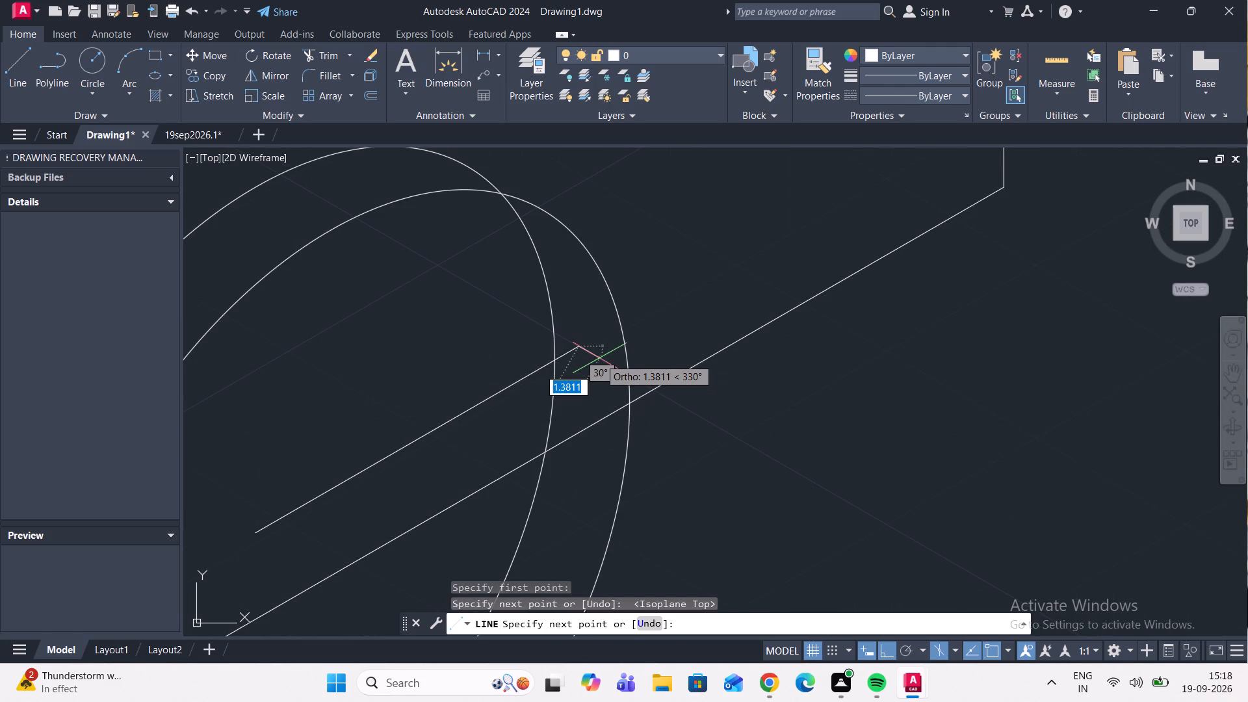
key("Escape")
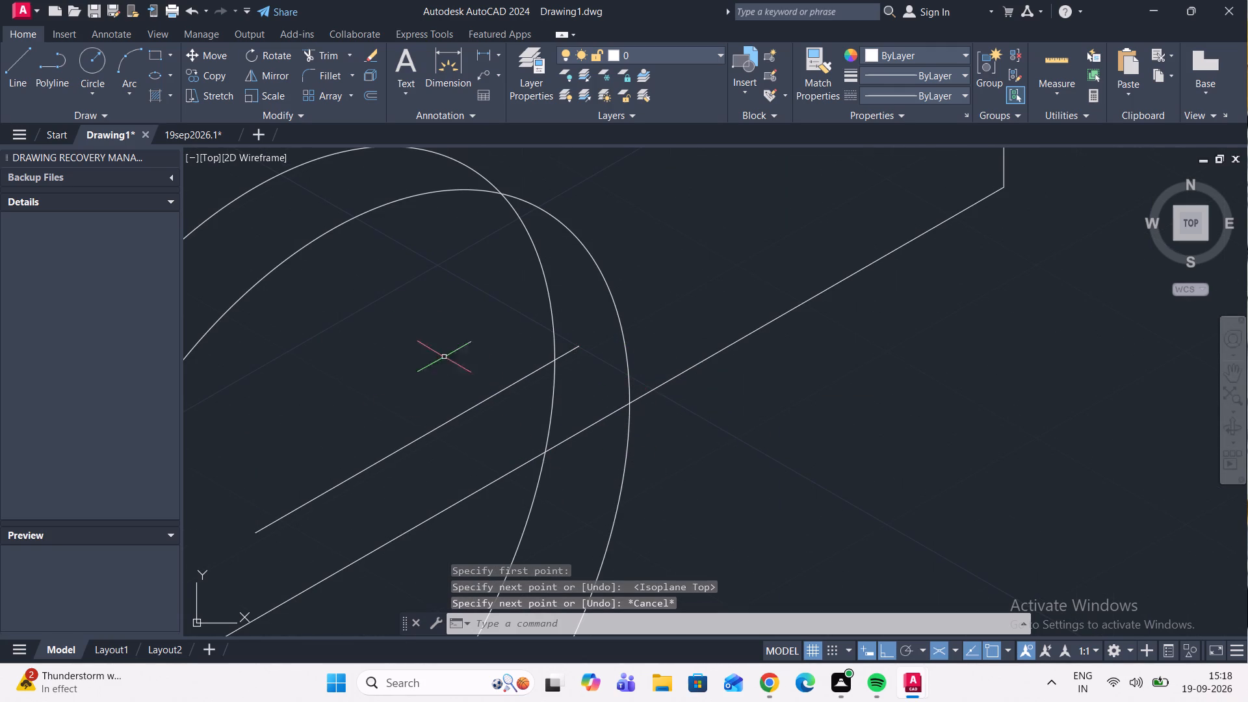
Trim the centre line's overhang beyond the copied isocircle's rim.
left_click(316, 57)
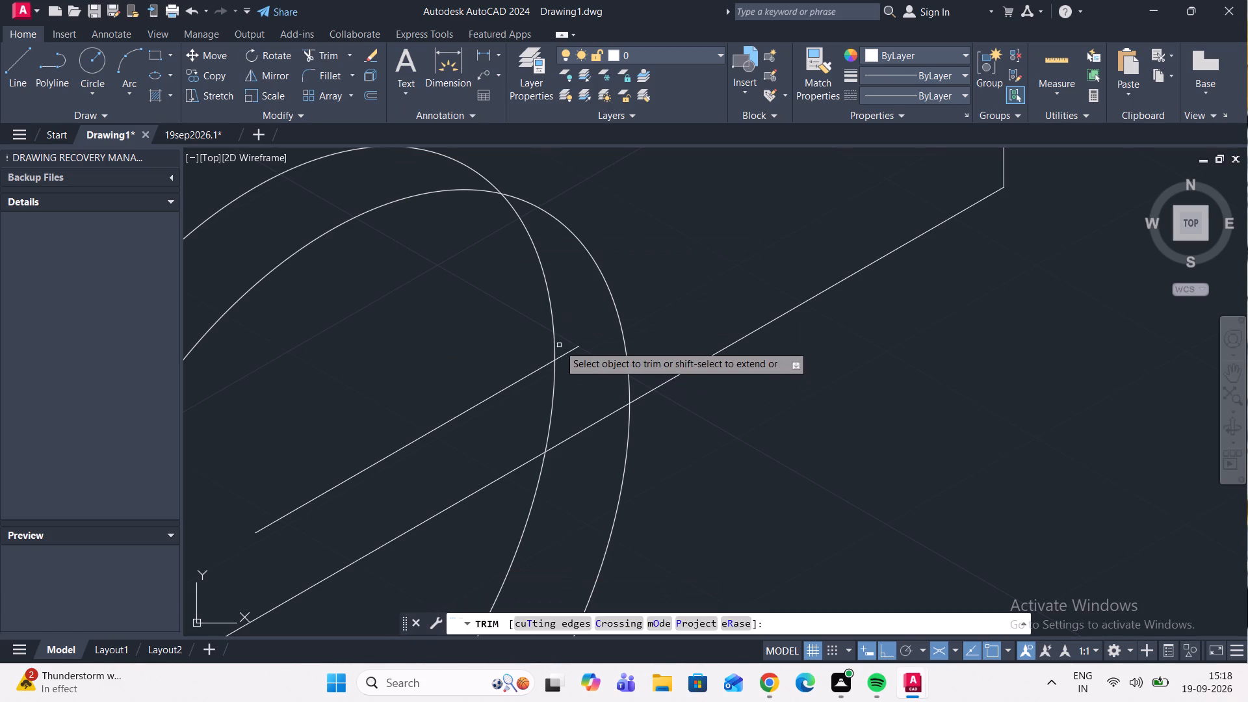
left_click(566, 352)
scroll(568, 322, "down", 2)
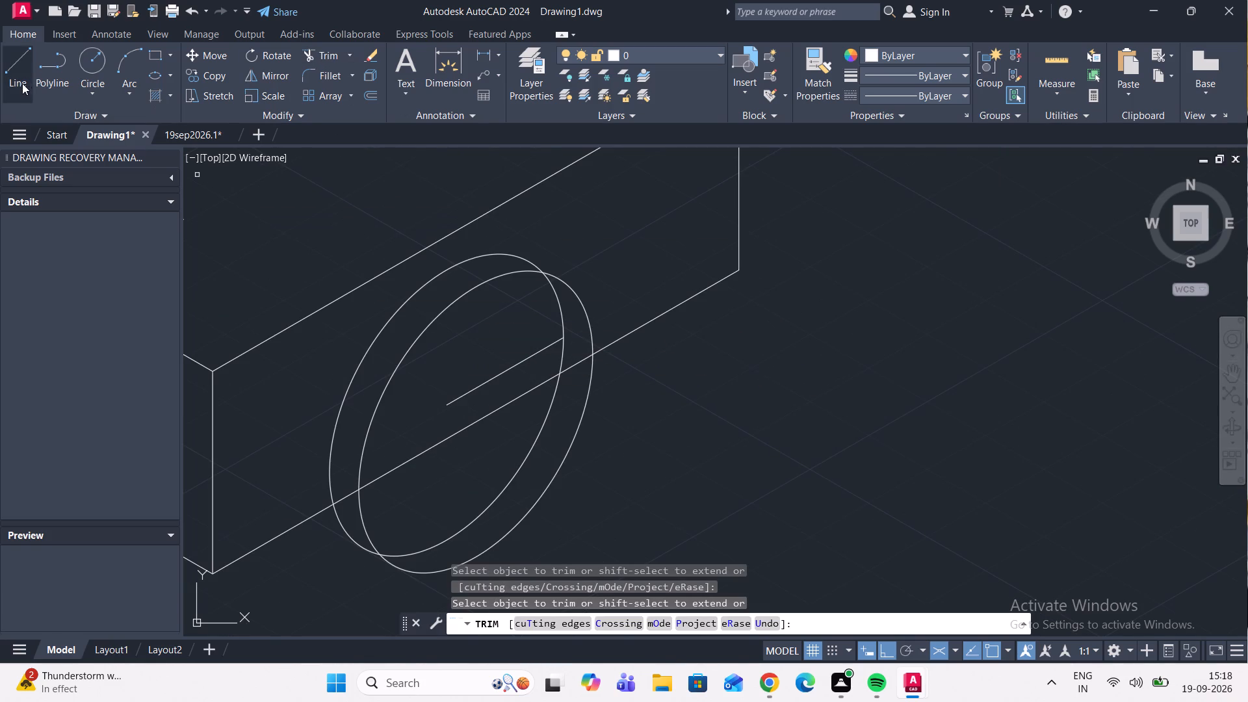
Draw a line about 18 units long from the copied isocircle's centre in the opposite direction, crossing the original isocircle's rim.
left_click(25, 71)
scroll(442, 417, "up", 2)
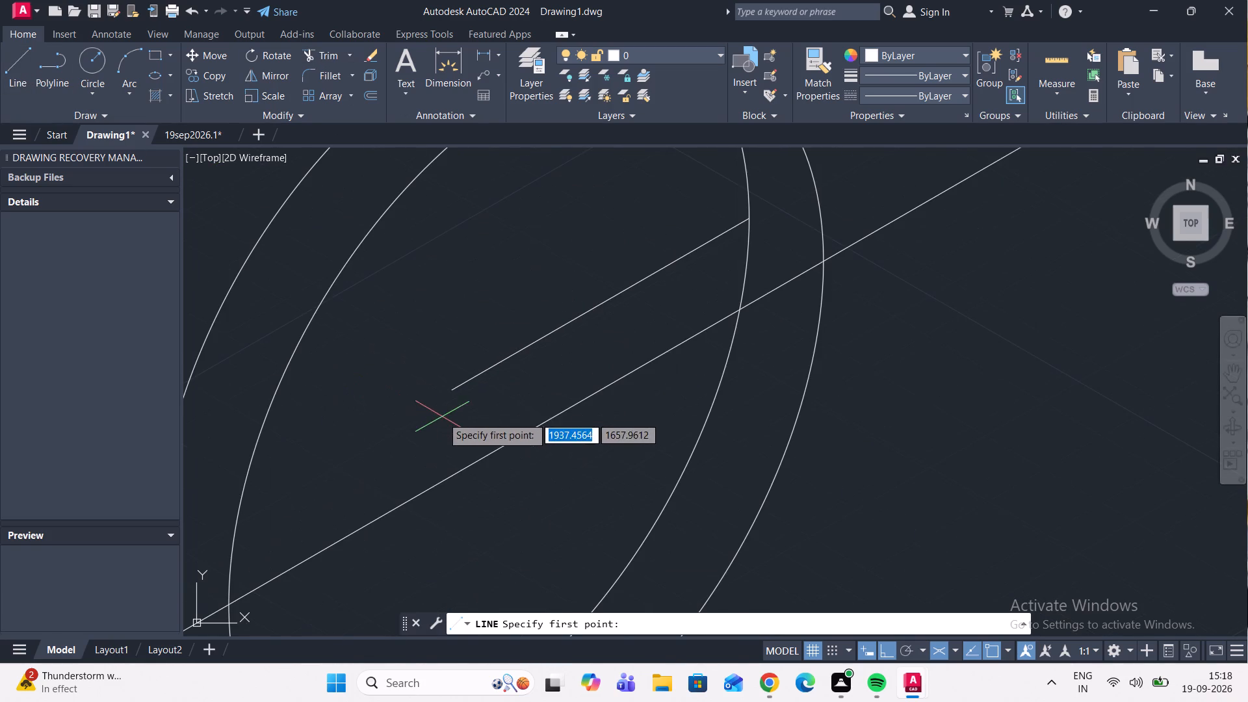
left_click(454, 389)
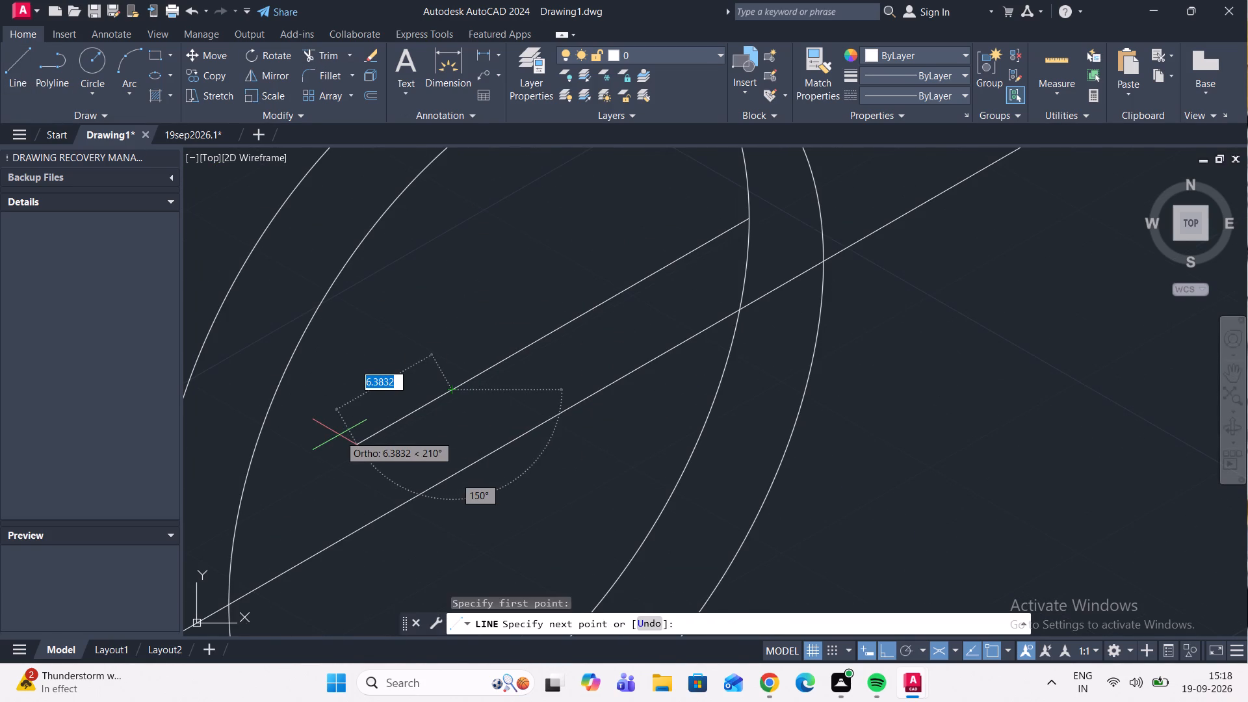
scroll(339, 435, "down", 1)
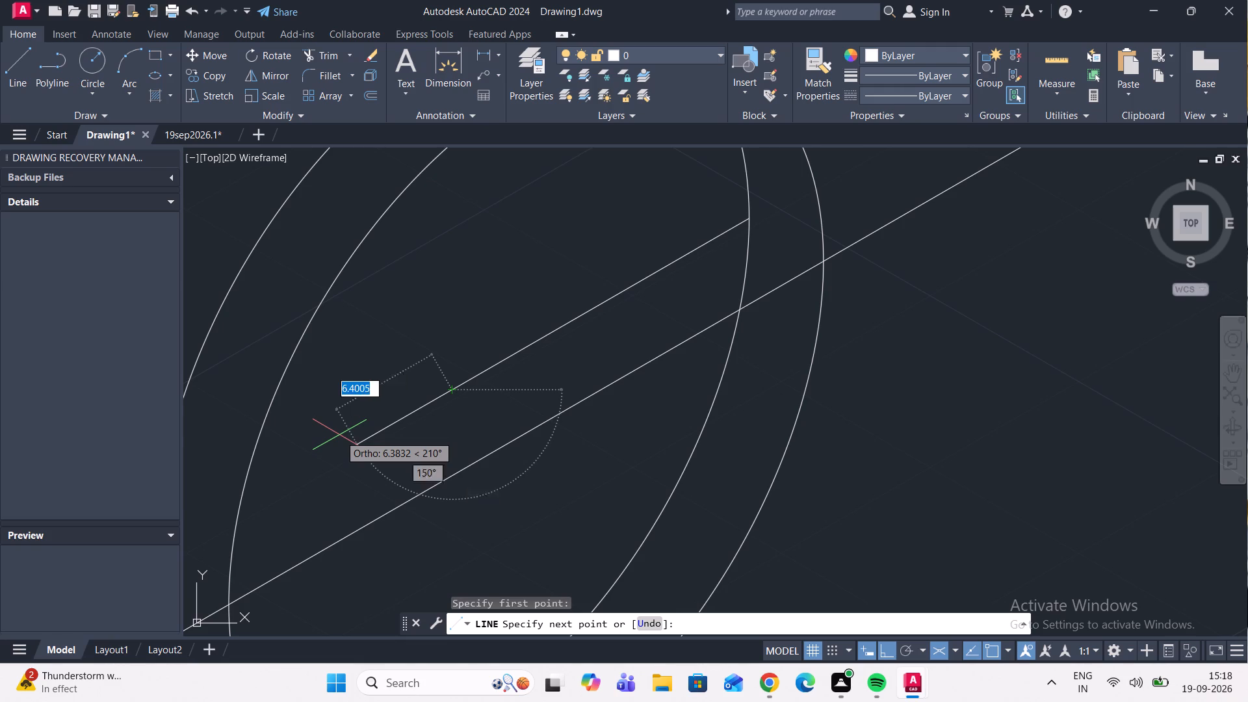
scroll(339, 435, "down", 1)
scroll(264, 476, "up", 1)
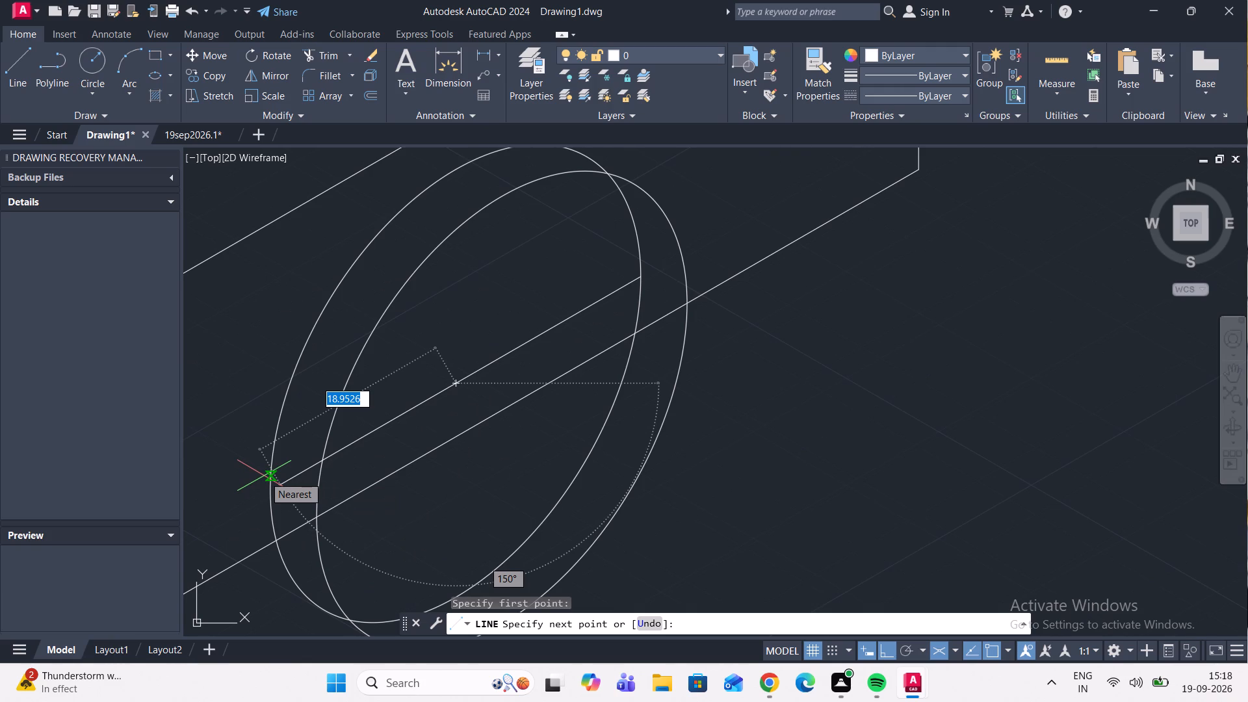
scroll(264, 476, "up", 1)
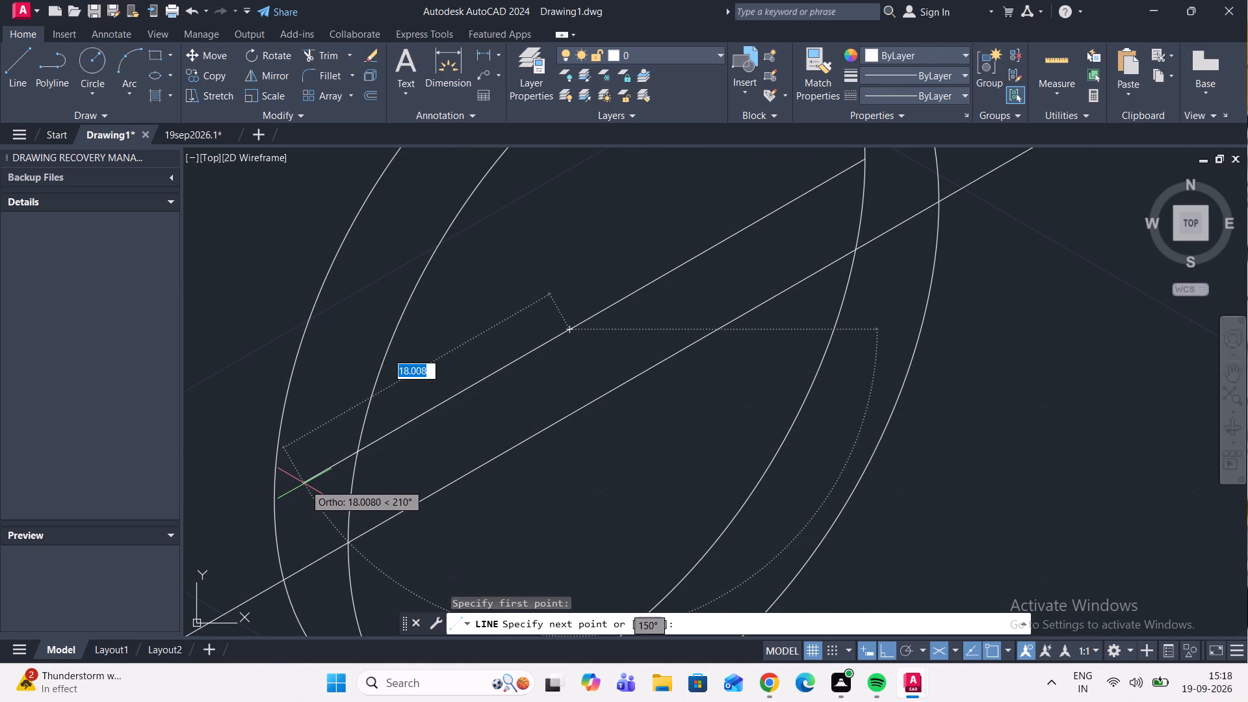
scroll(304, 484, "down", 1)
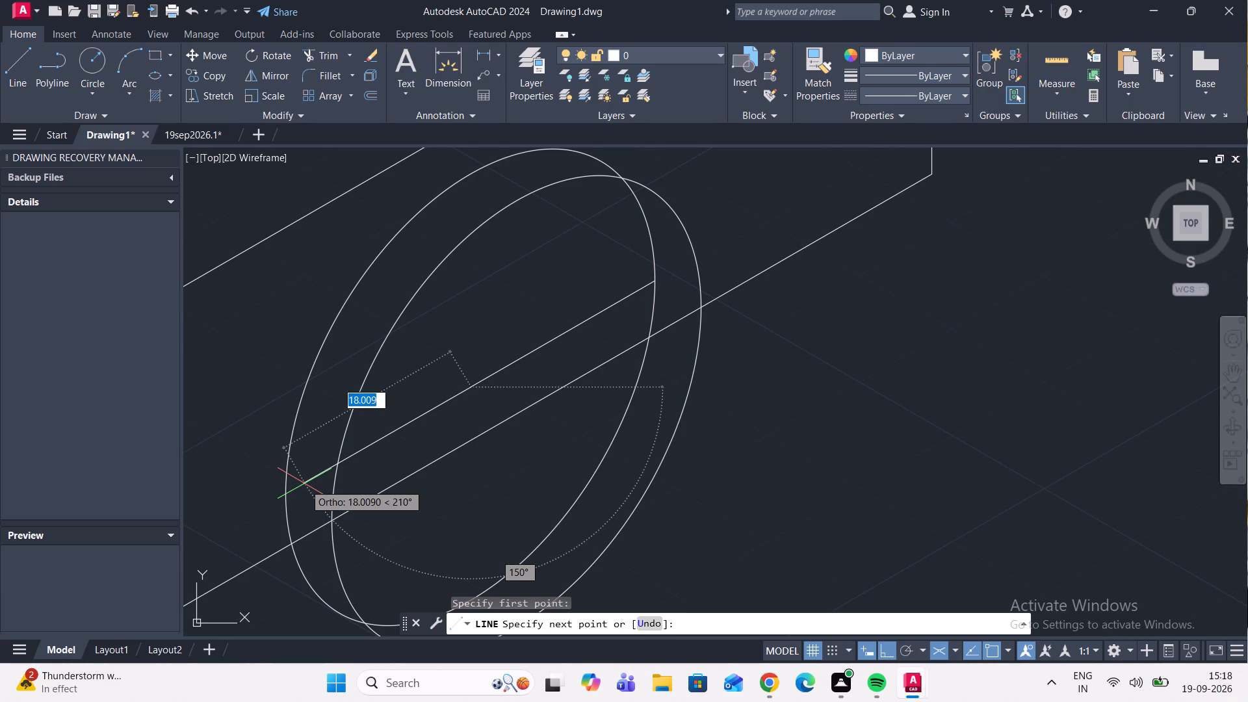
left_click(304, 484)
key("Escape")
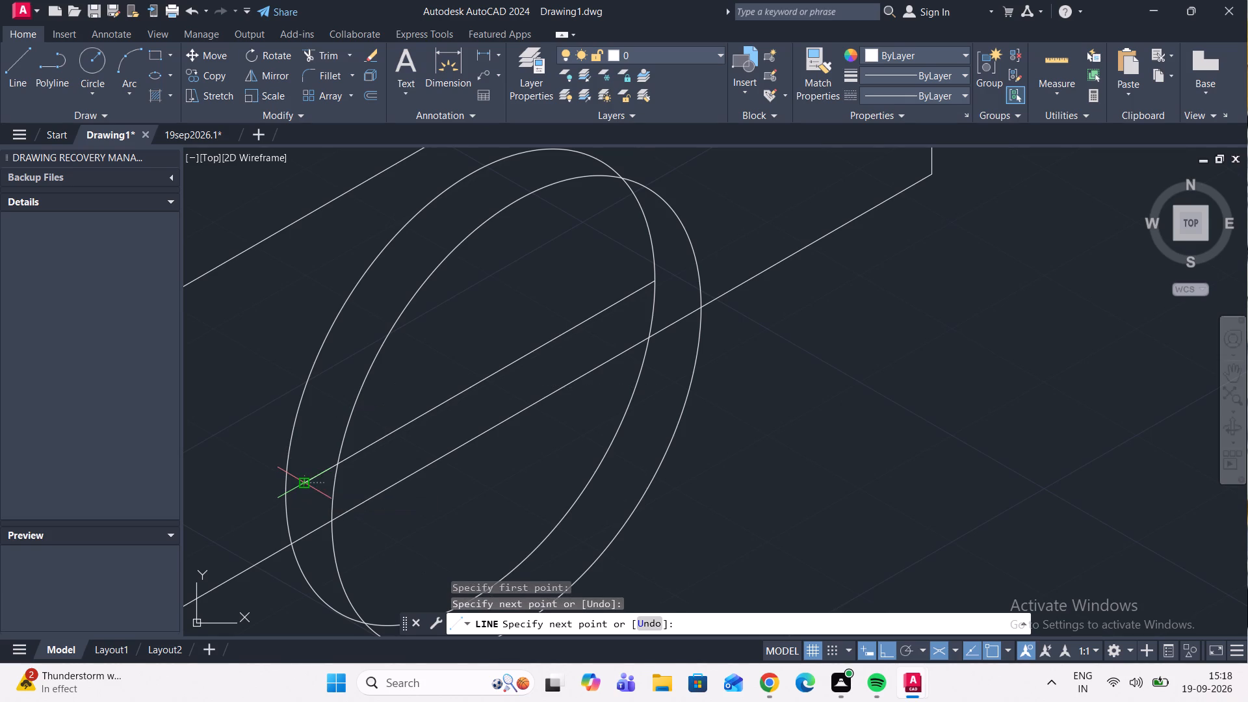
Trim the second line's overhang beyond the original isocircle and remove the copied isocircle's outer arc above the bottom edge.
left_click(315, 58)
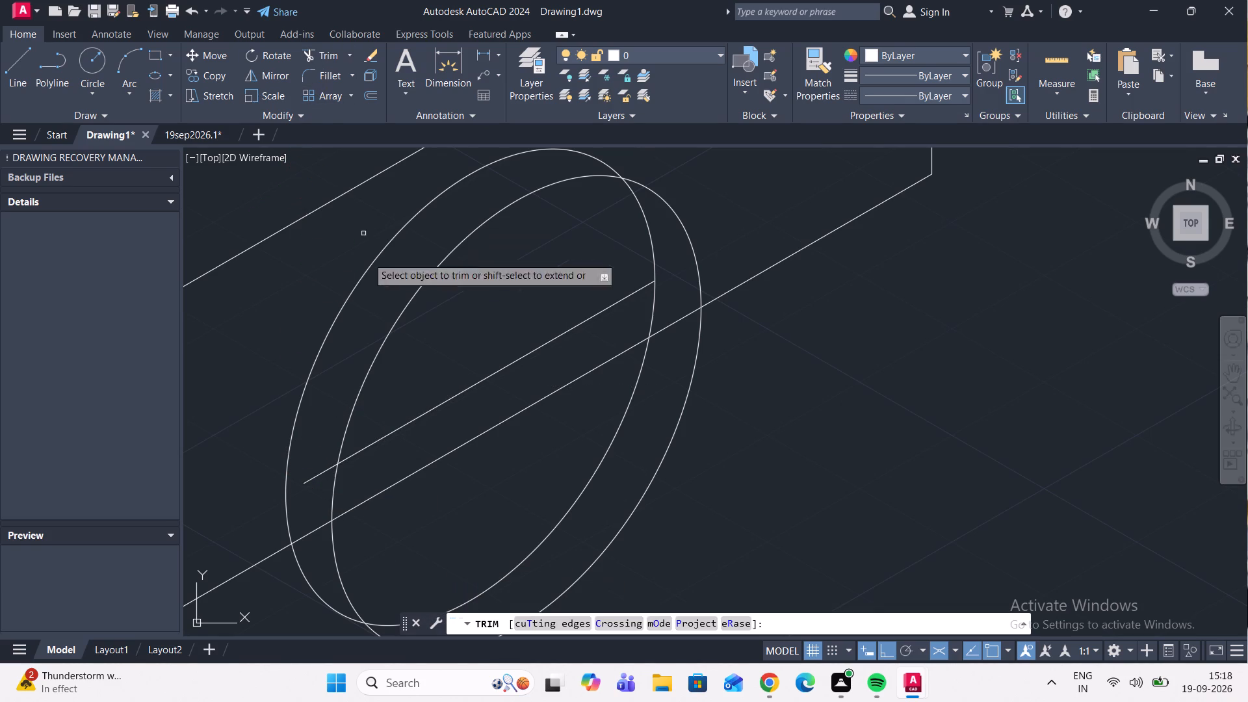
left_click(326, 469)
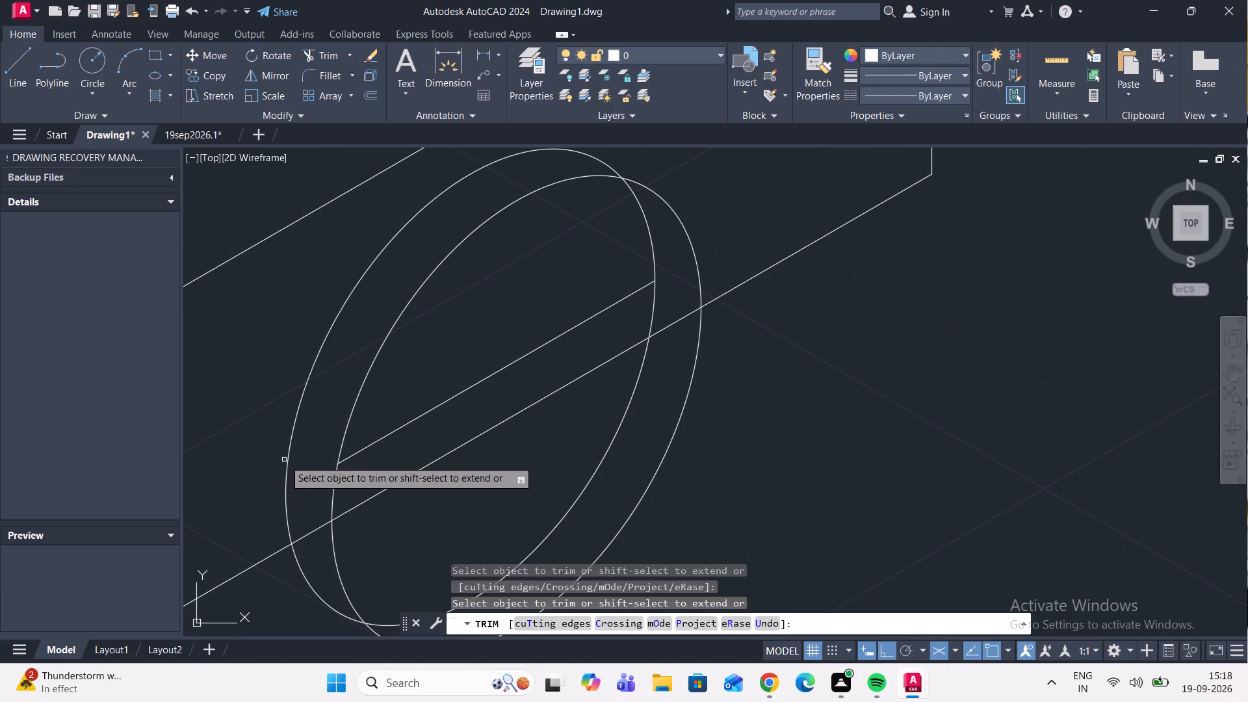
left_click(286, 461)
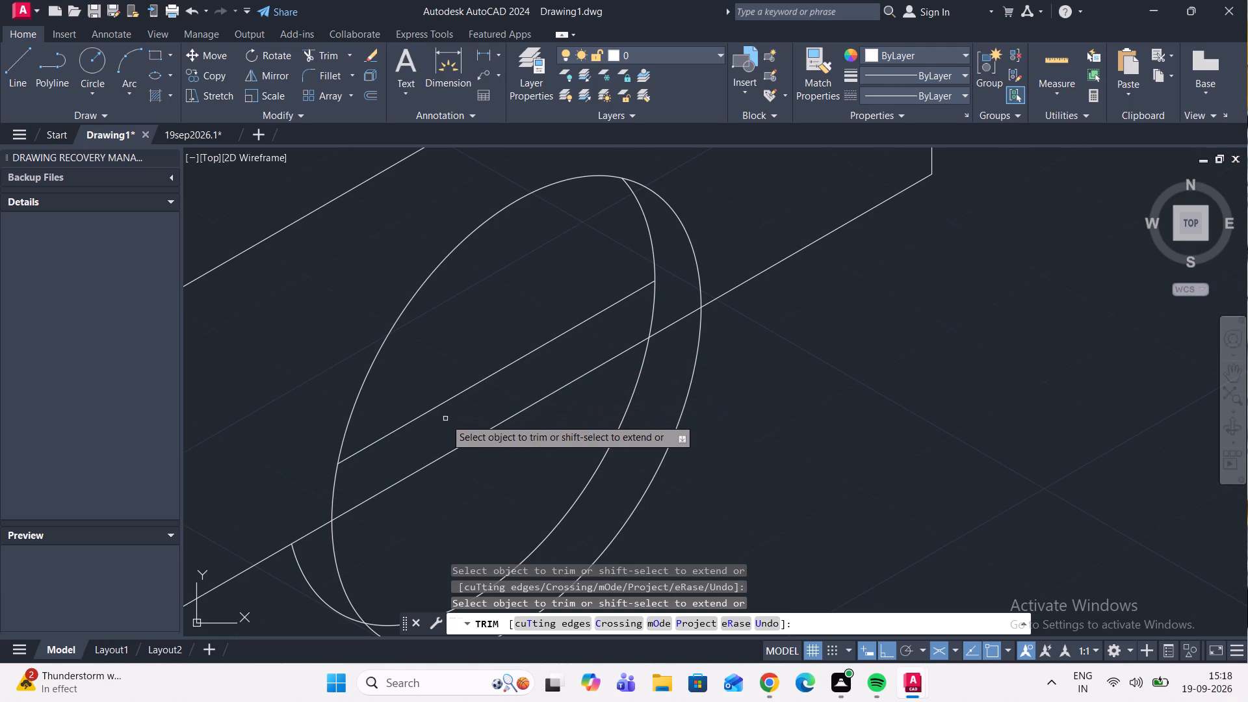
key("Escape")
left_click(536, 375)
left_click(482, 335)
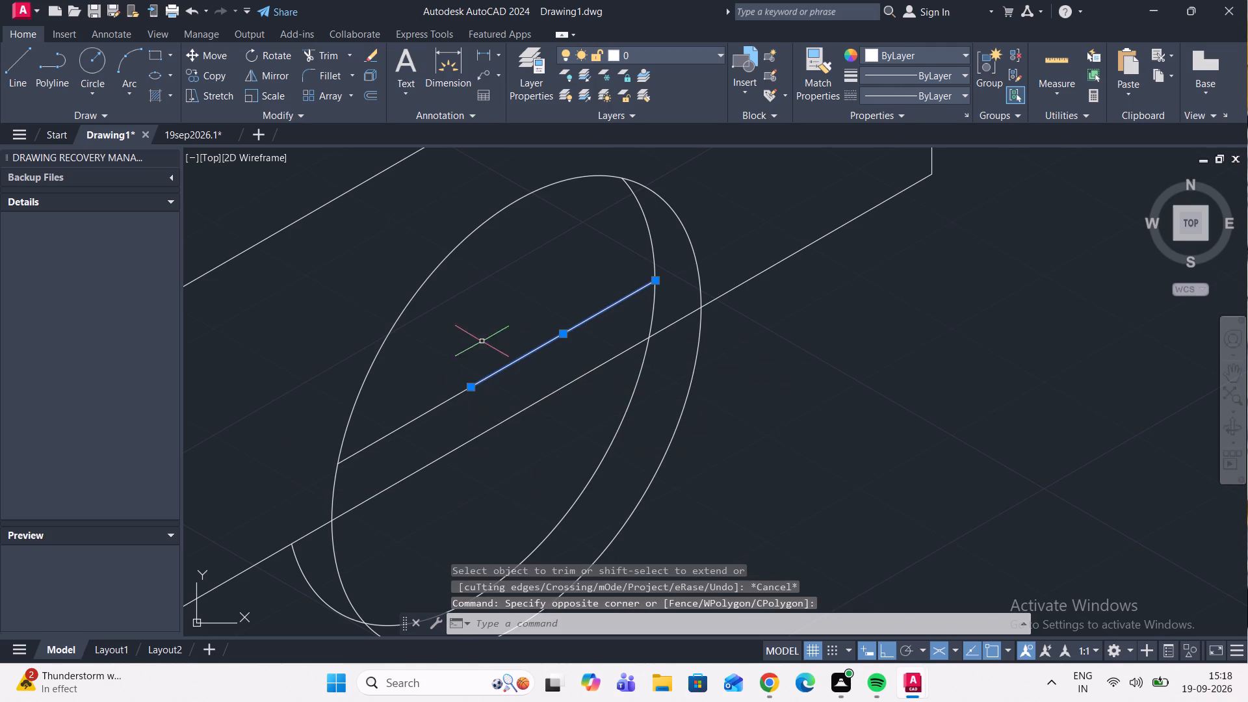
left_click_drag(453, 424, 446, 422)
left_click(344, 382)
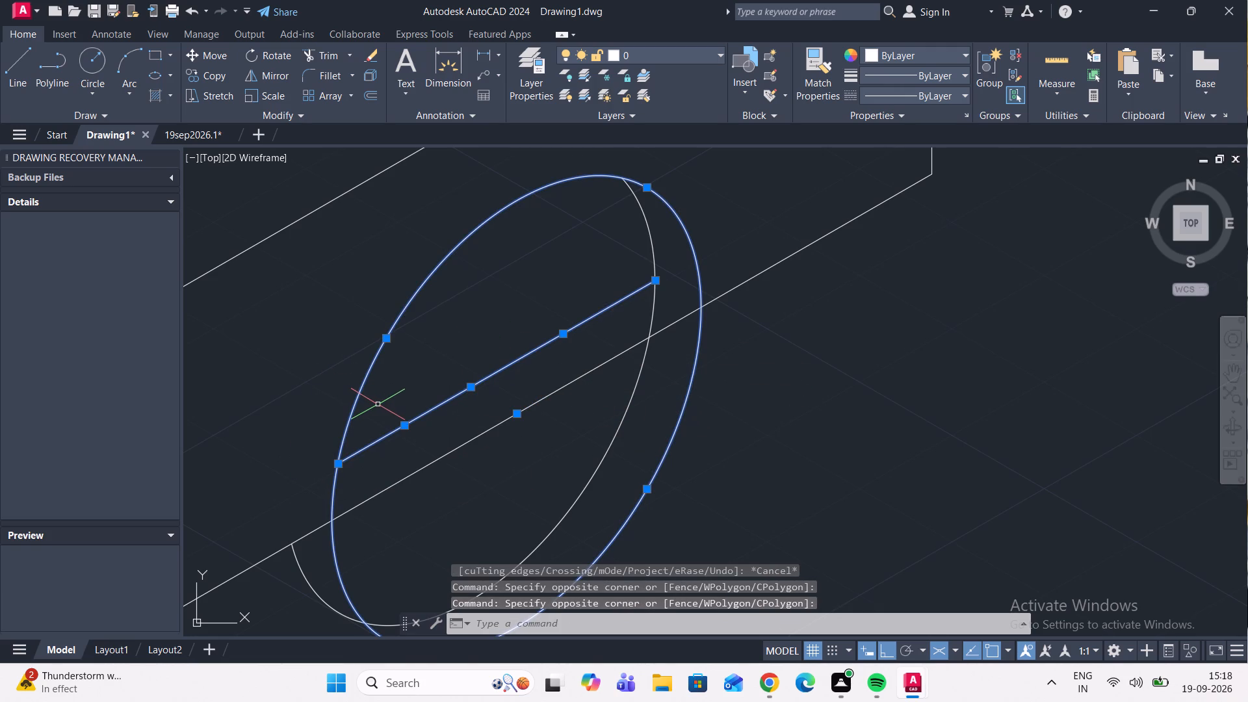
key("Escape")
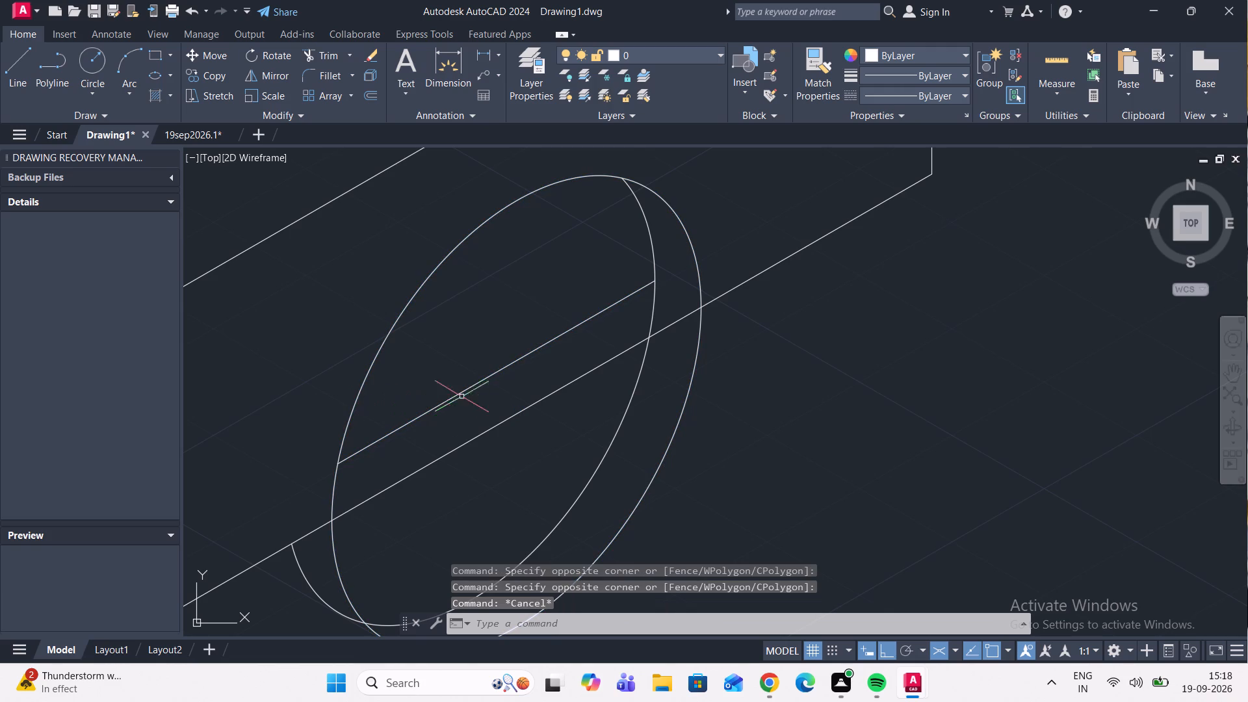
Join the two collinear lines inside the isocircle into a single line.
left_click(503, 369)
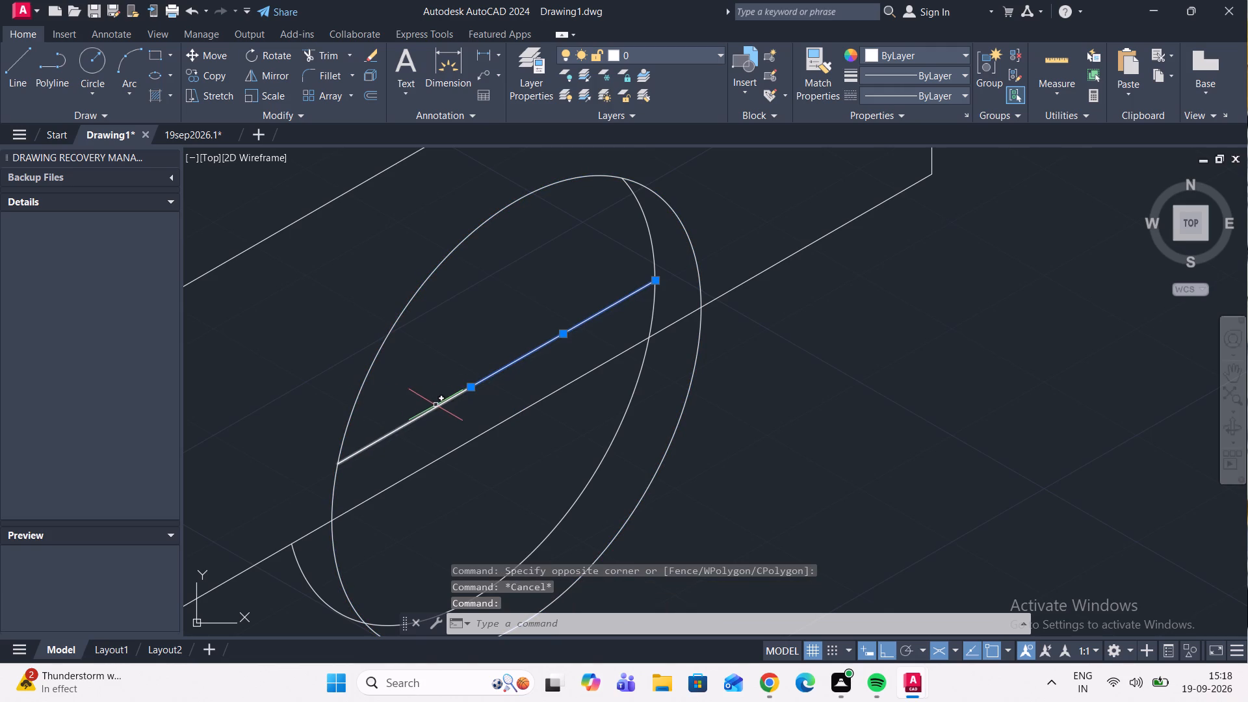
left_click(434, 406)
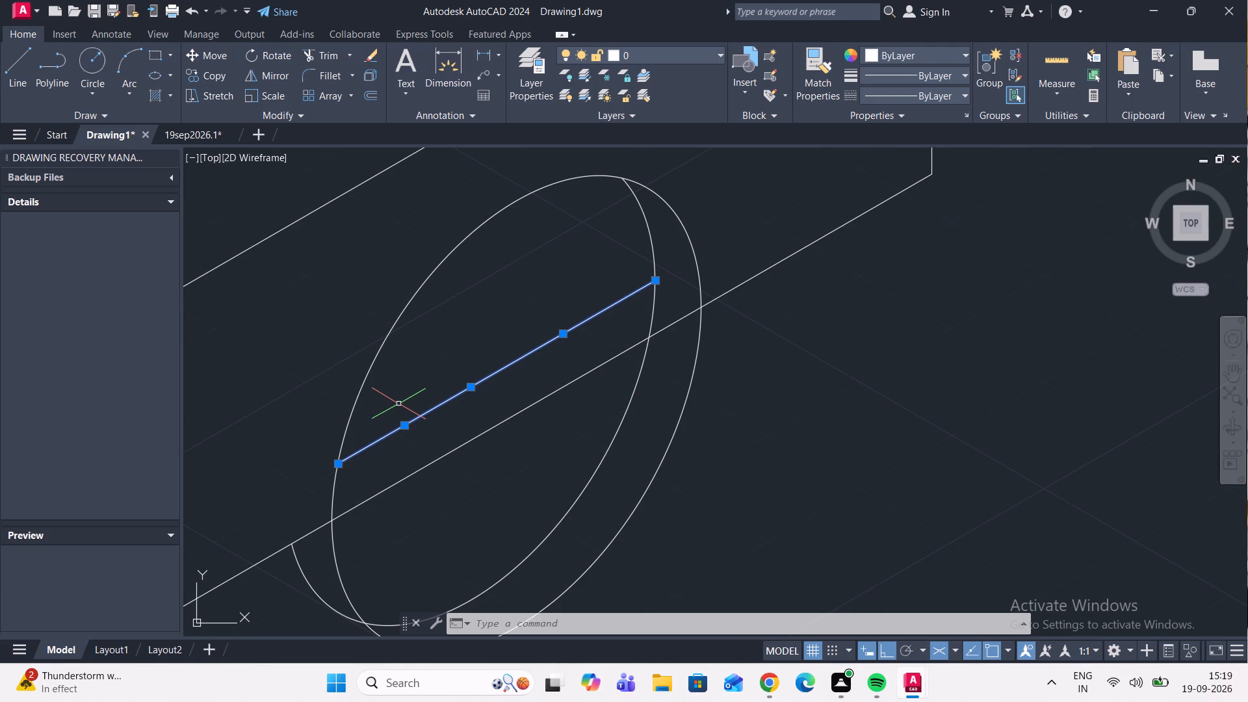
type("join")
key("Return")
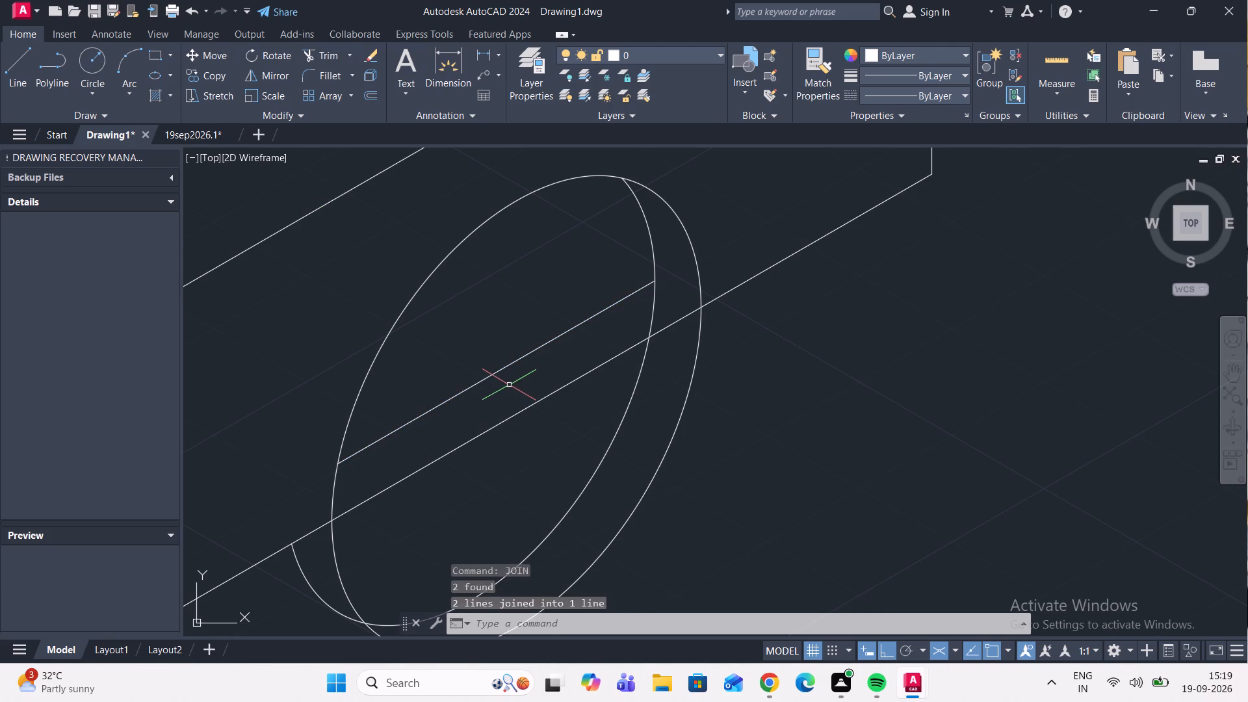
Draw a radius-10 isocircle on the right isoplane, centred on the midpoint of the joined line inside the cut-out.
left_click(172, 74)
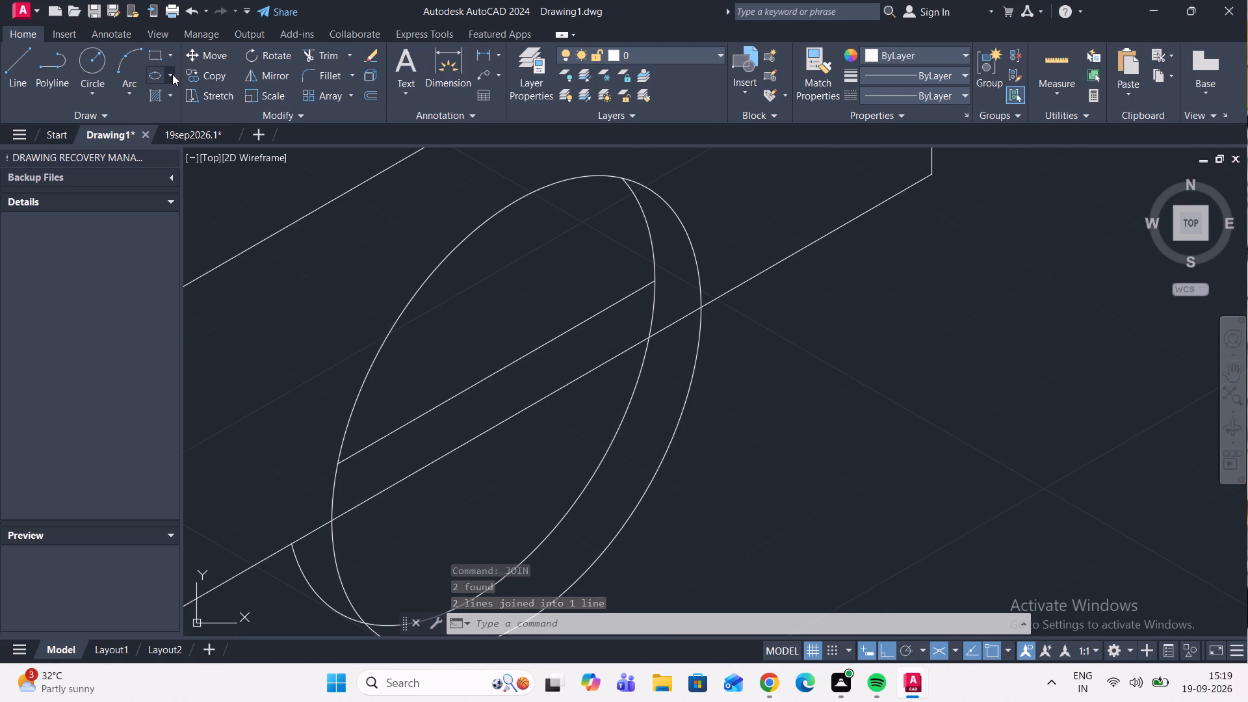
left_click(206, 132)
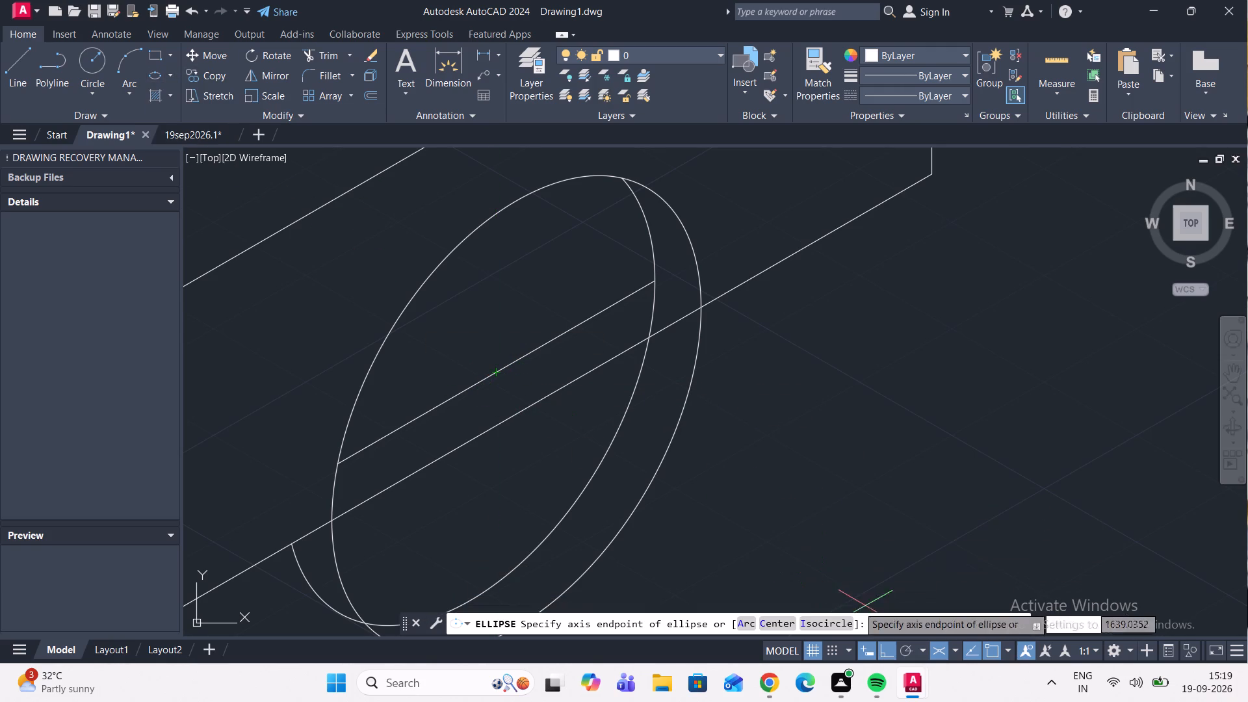
left_click(825, 619)
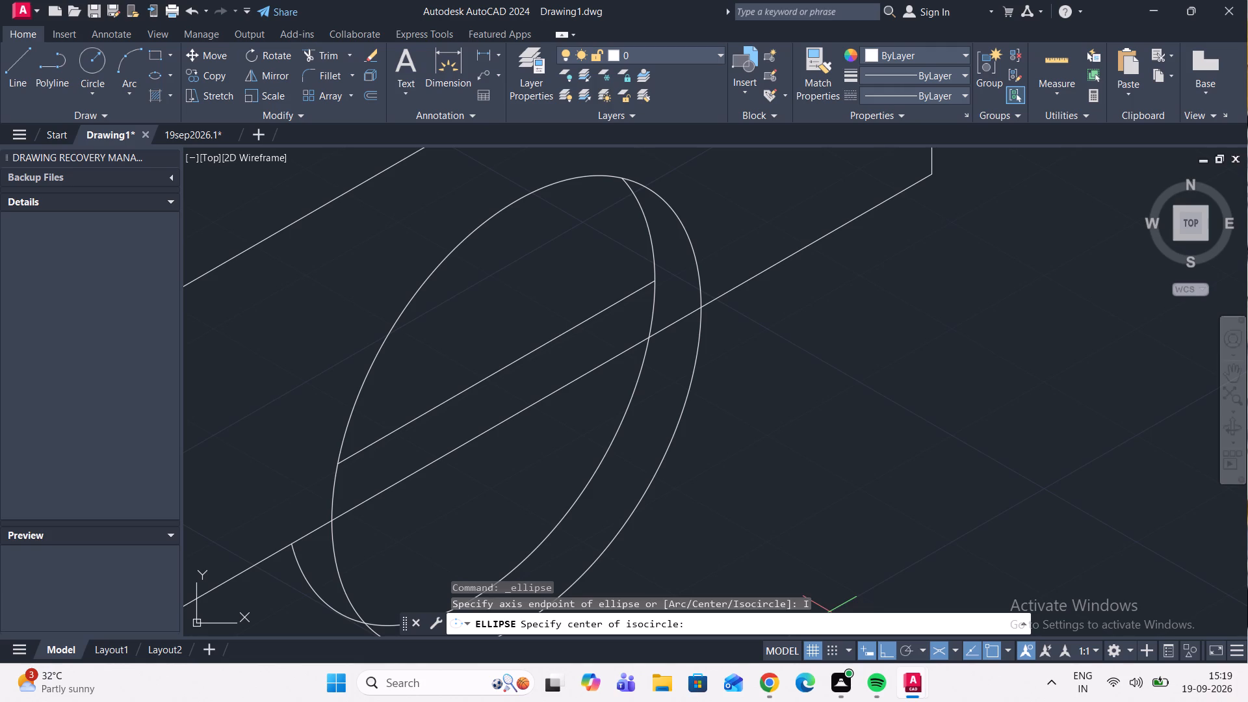
left_click(492, 376)
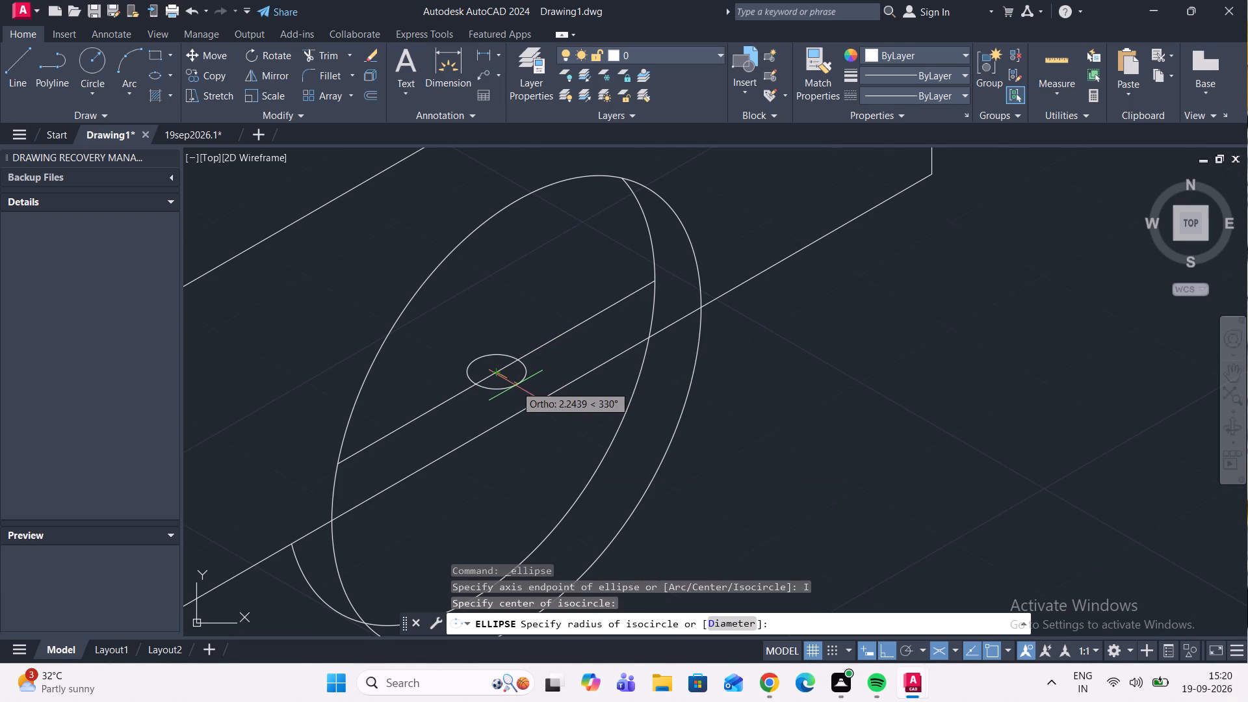
key("F5")
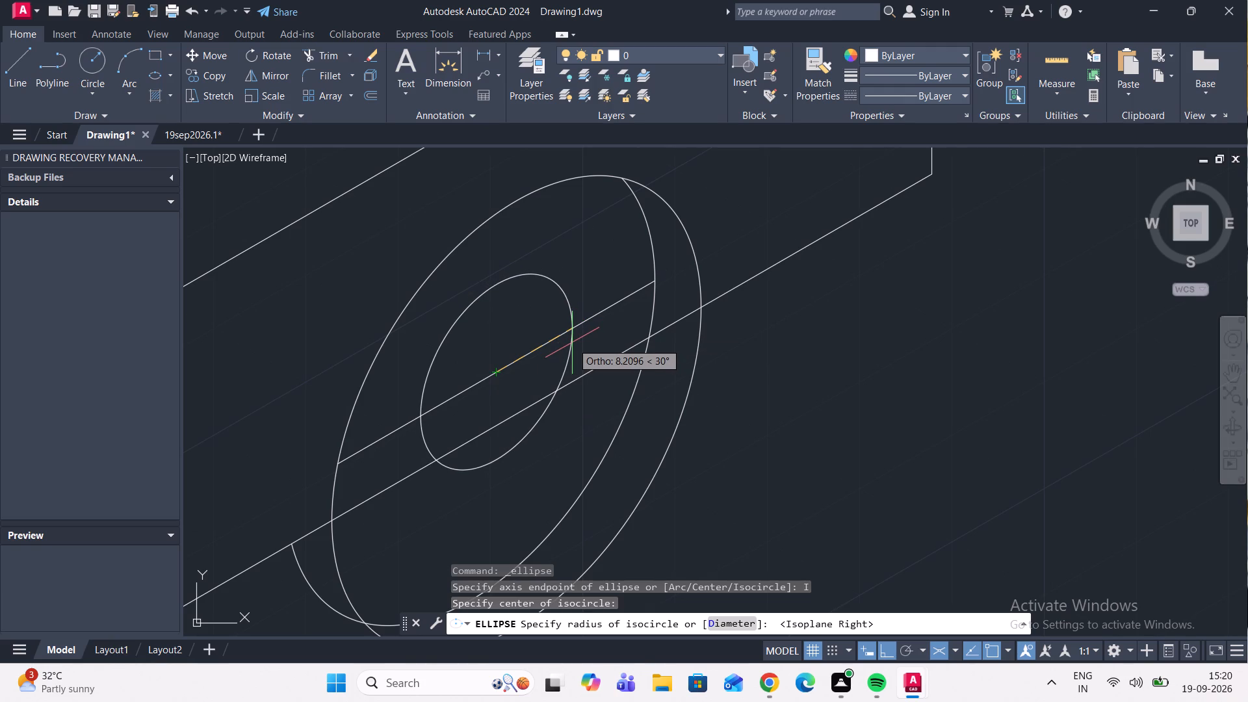
type("10")
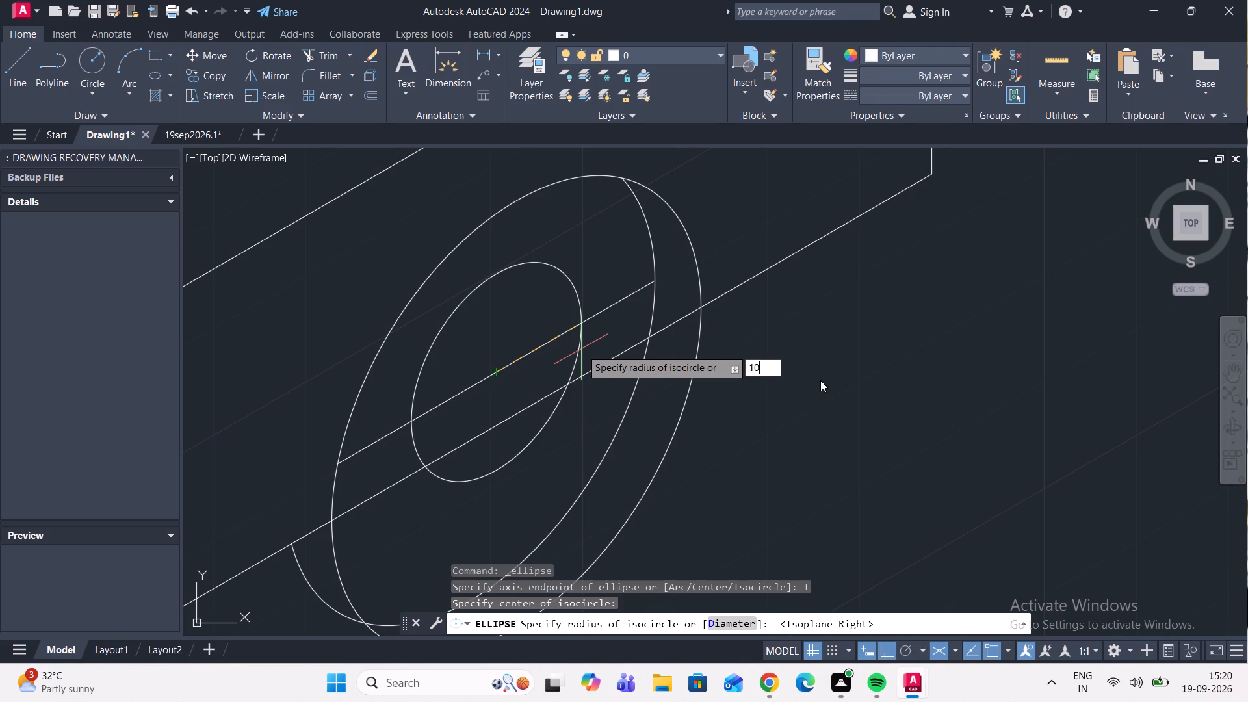
key("Return")
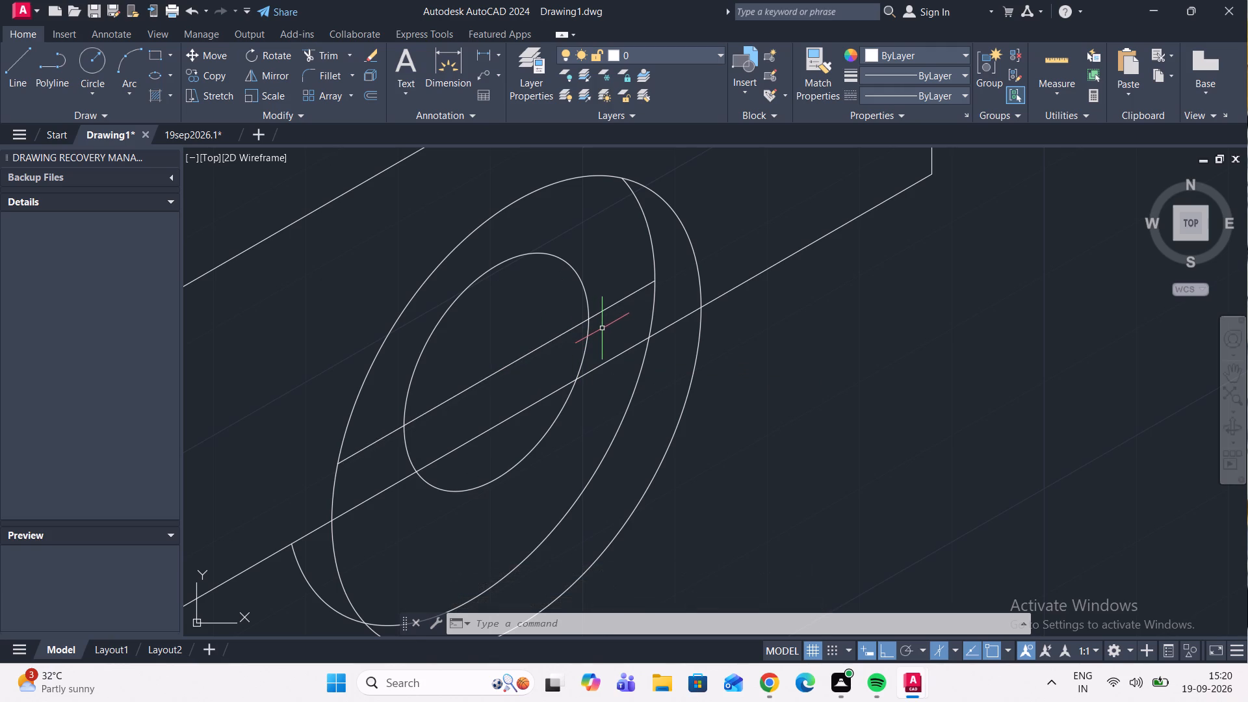
Trim the radius-10 isocircle's arc below the joined line and the bottom-edge segments running from the outer isocircle through to the copied isocircle.
left_click(322, 51)
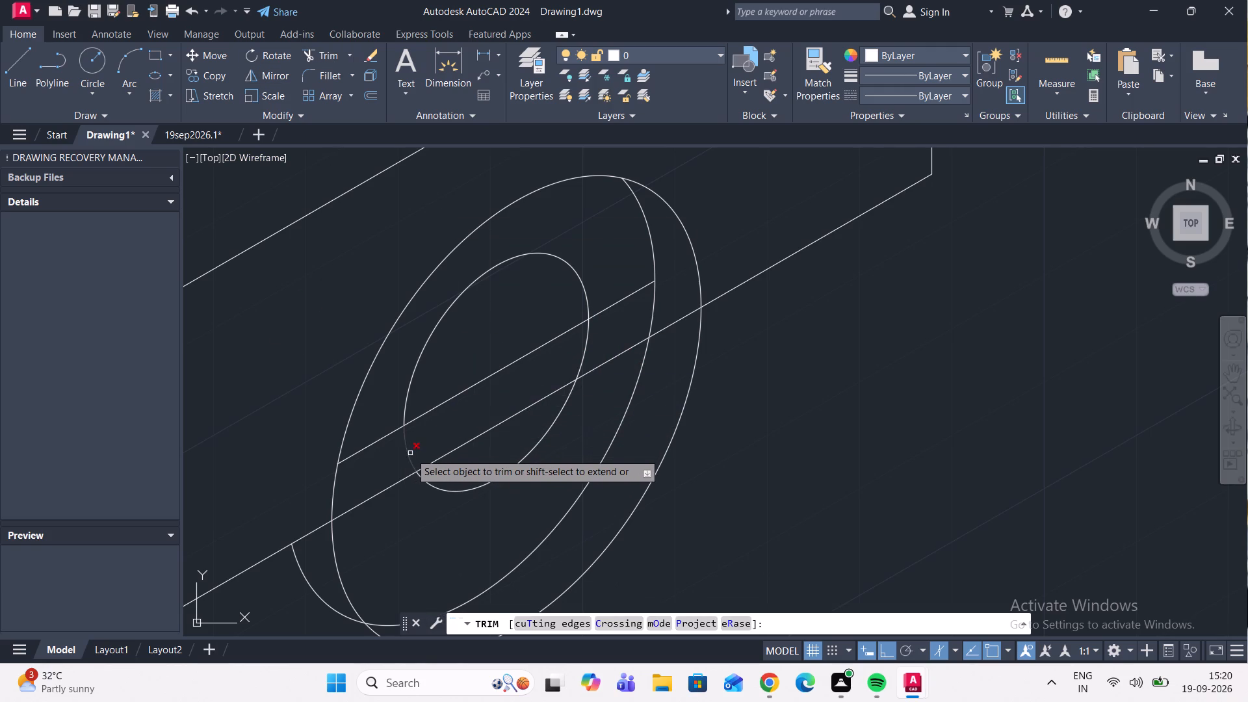
left_click(410, 453)
left_click(406, 479)
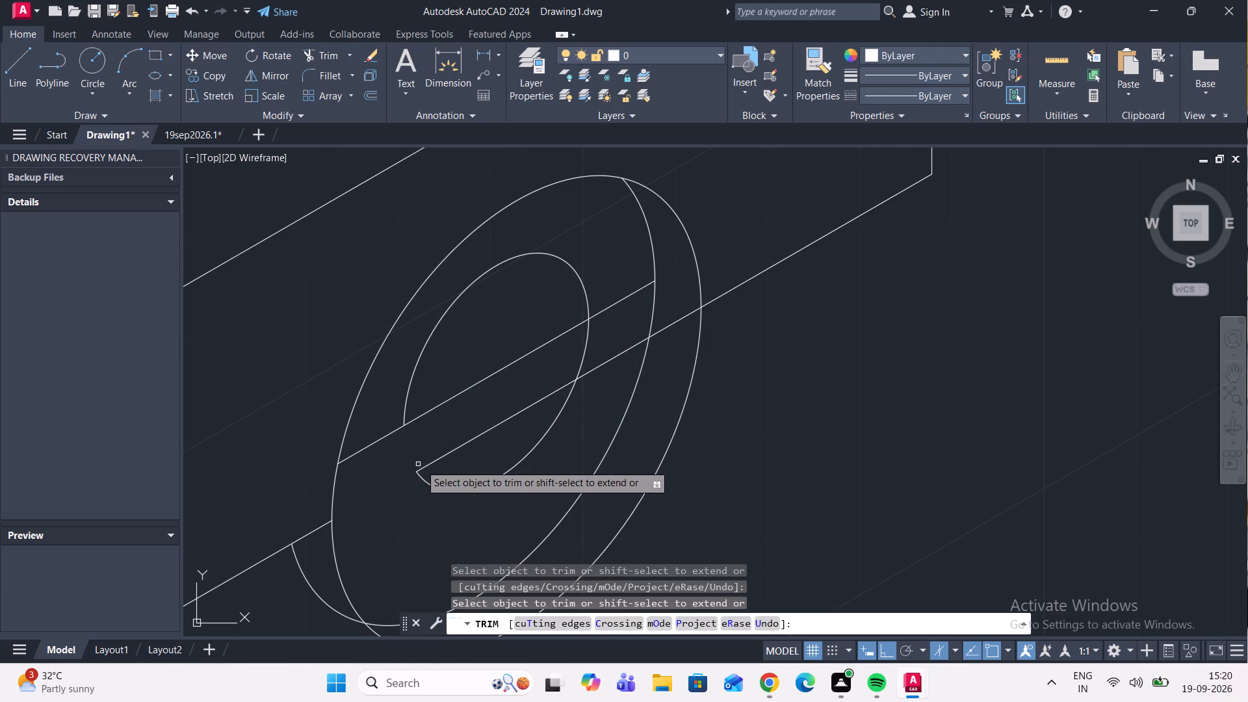
left_click(432, 467)
left_click(426, 463)
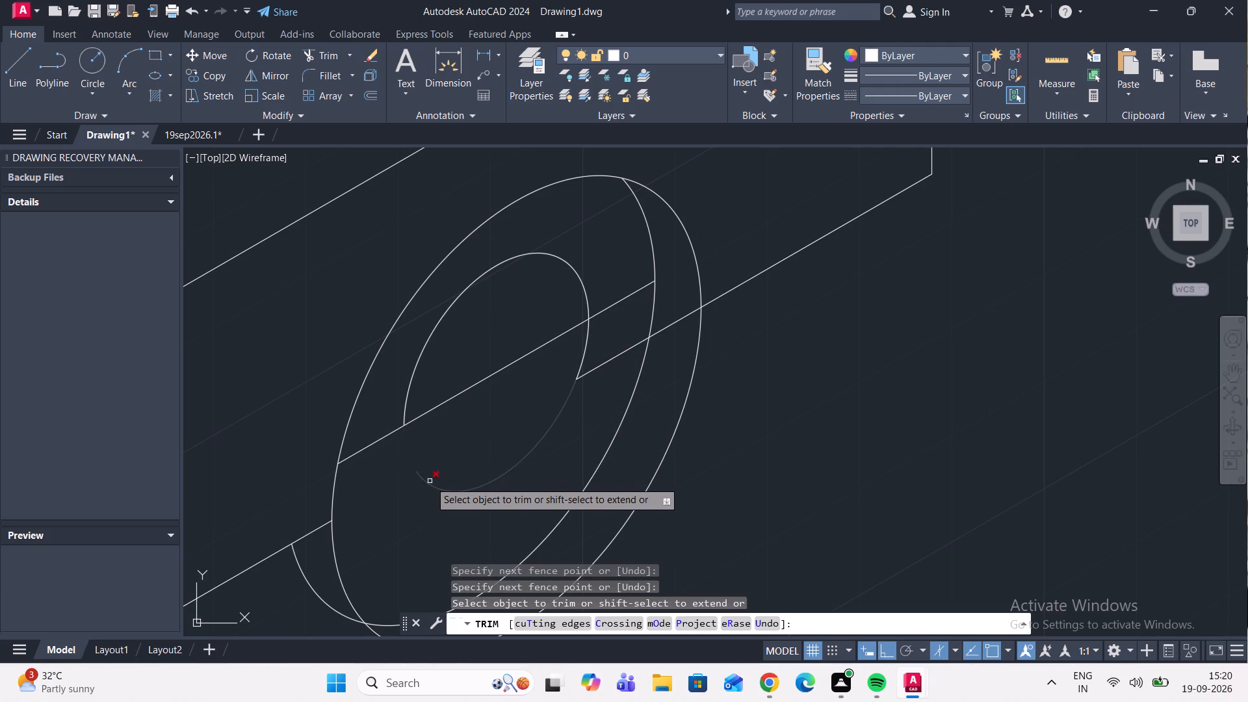
left_click(430, 481)
left_click(582, 359)
left_click(601, 368)
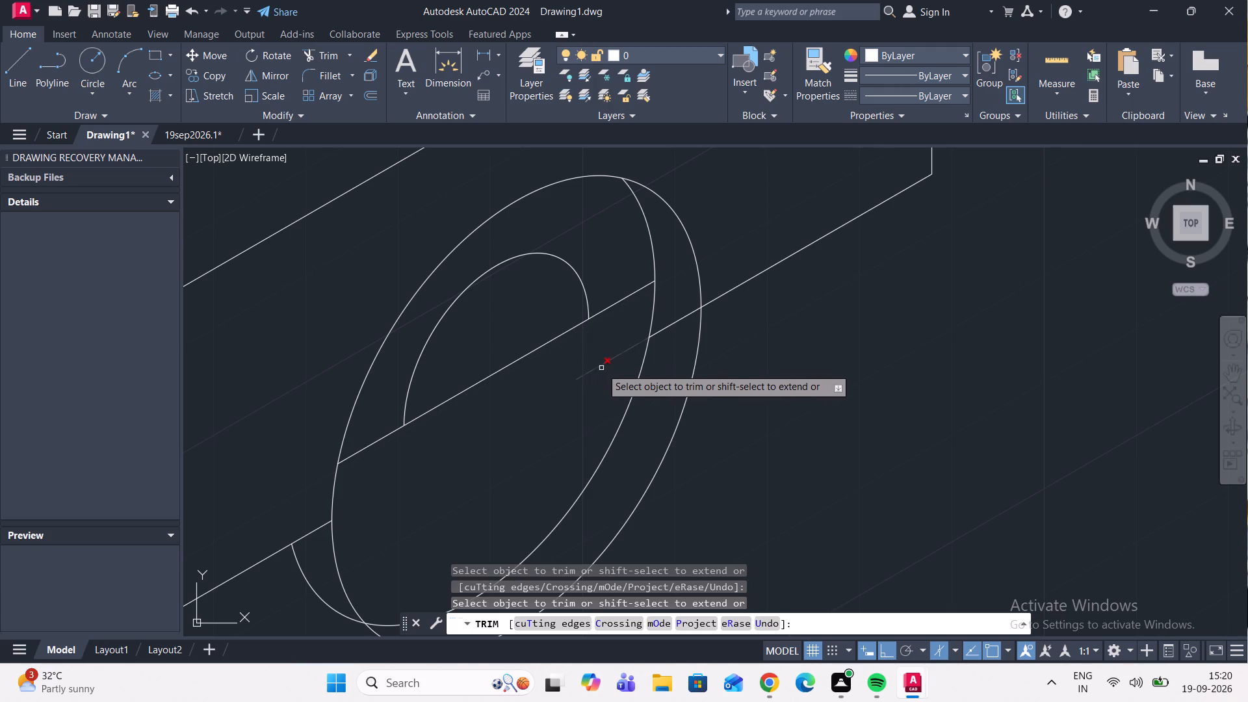
Trim the lower arcs of the original and copied isocircles and the last bottom-edge segment across the cut-out's opening.
double_click(649, 344)
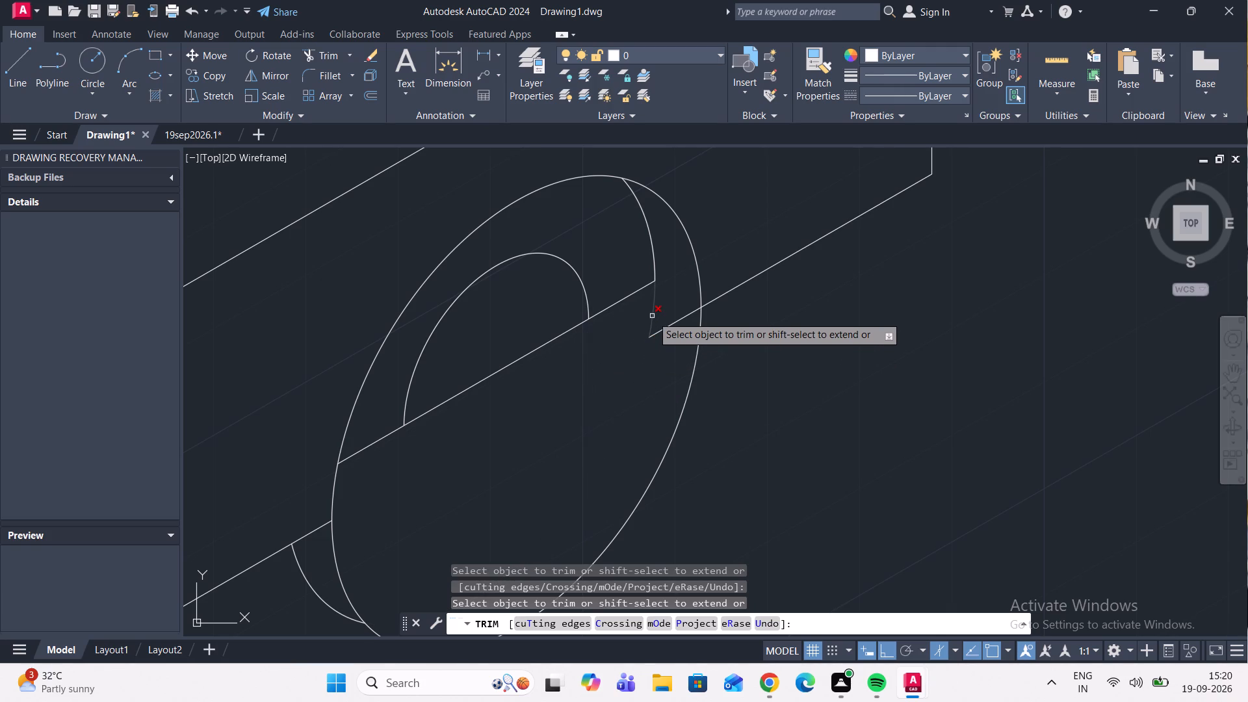
left_click(652, 316)
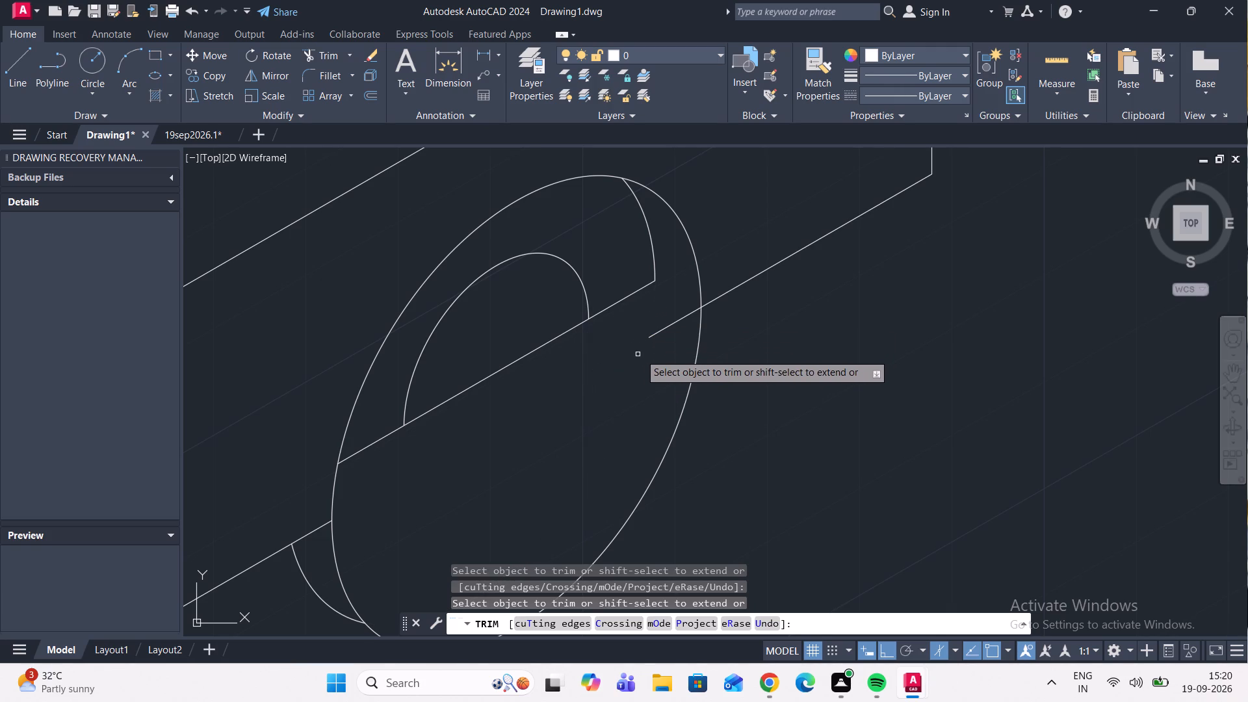
left_click(669, 330)
left_click(659, 326)
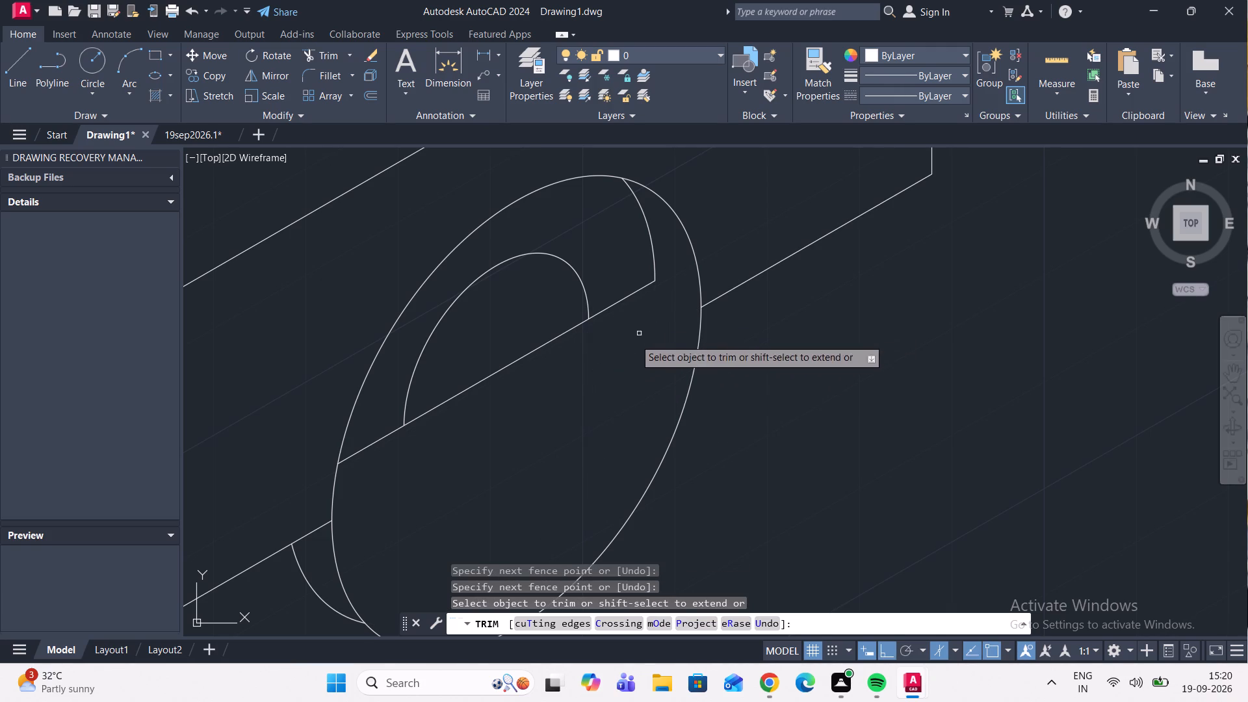
left_click(690, 394)
scroll(681, 385, "down", 4)
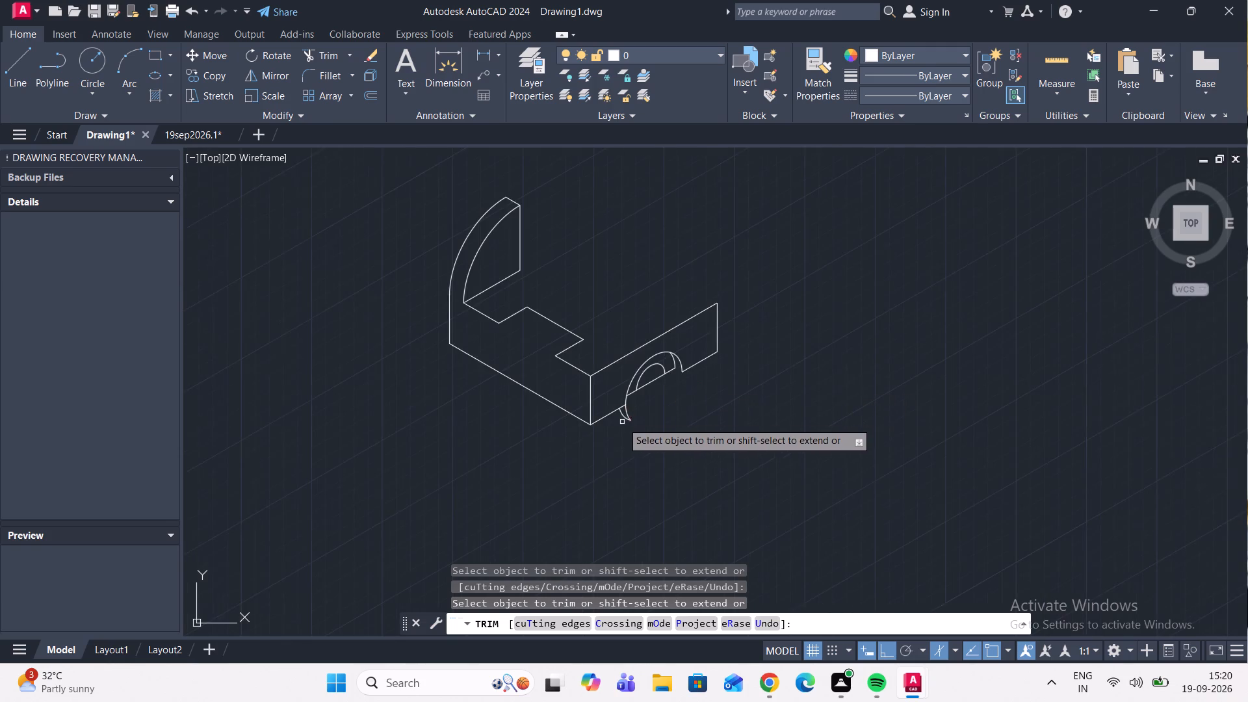
scroll(622, 422, "up", 4)
left_click(623, 400)
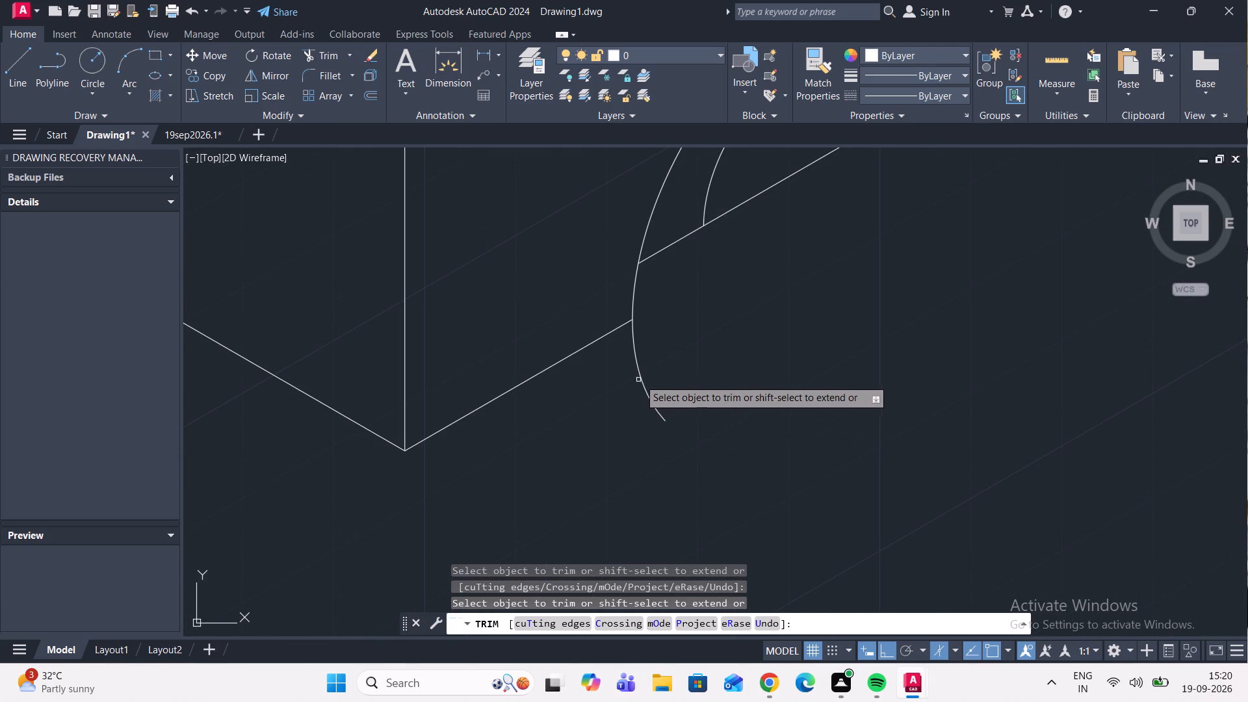
left_click(640, 378)
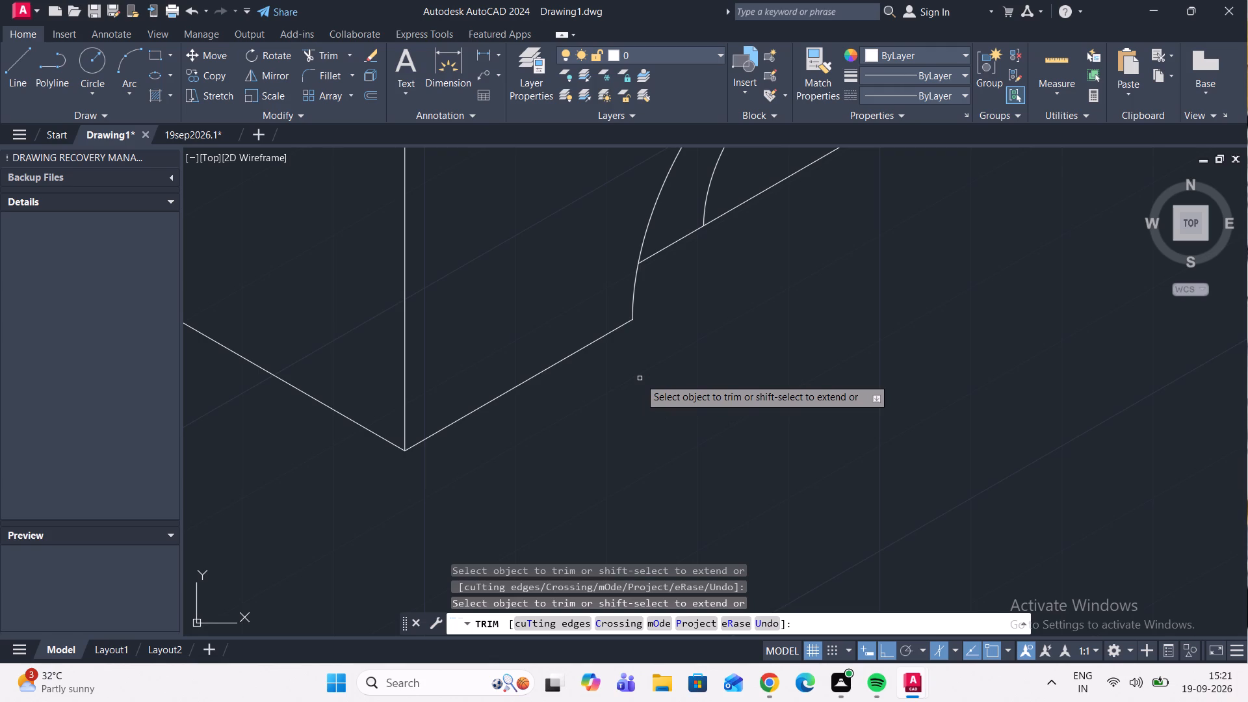
Draw a depth line on the left isoplane from the outer arch's right foot to the right end of the joined line.
scroll(640, 378, "down", 2)
middle_click_drag(640, 378, 647, 404)
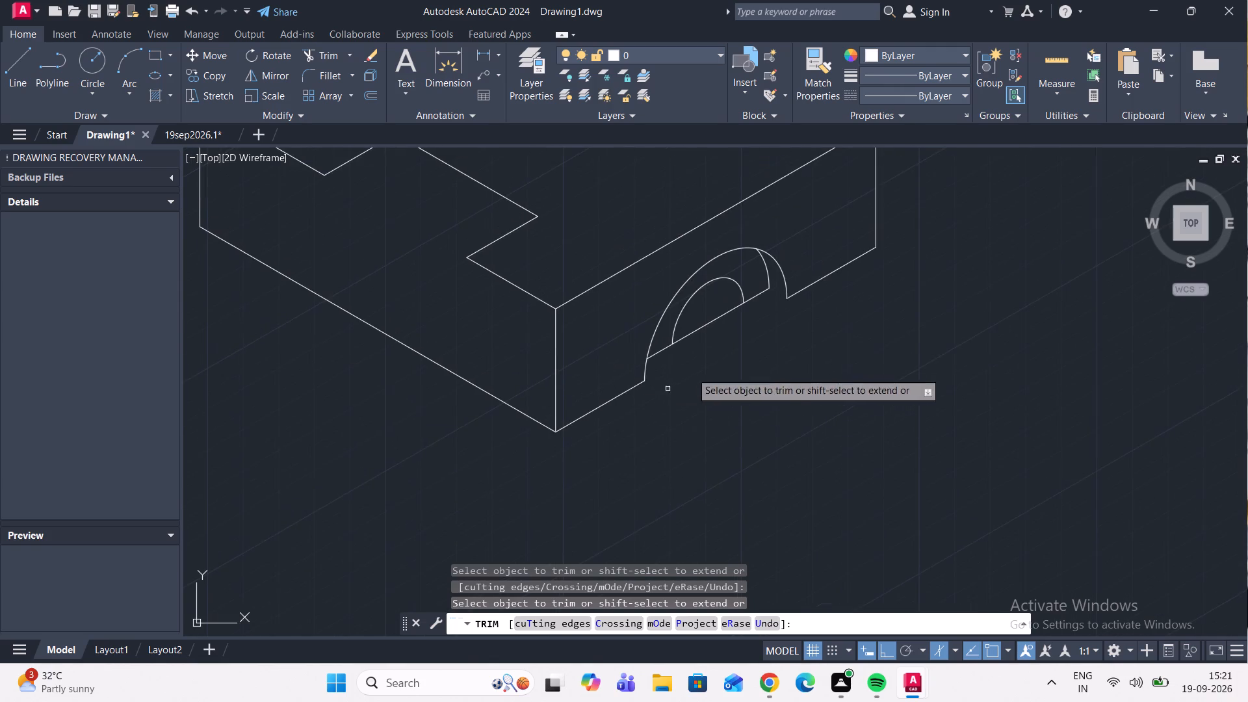
scroll(735, 349, "up", 1)
left_click(29, 60)
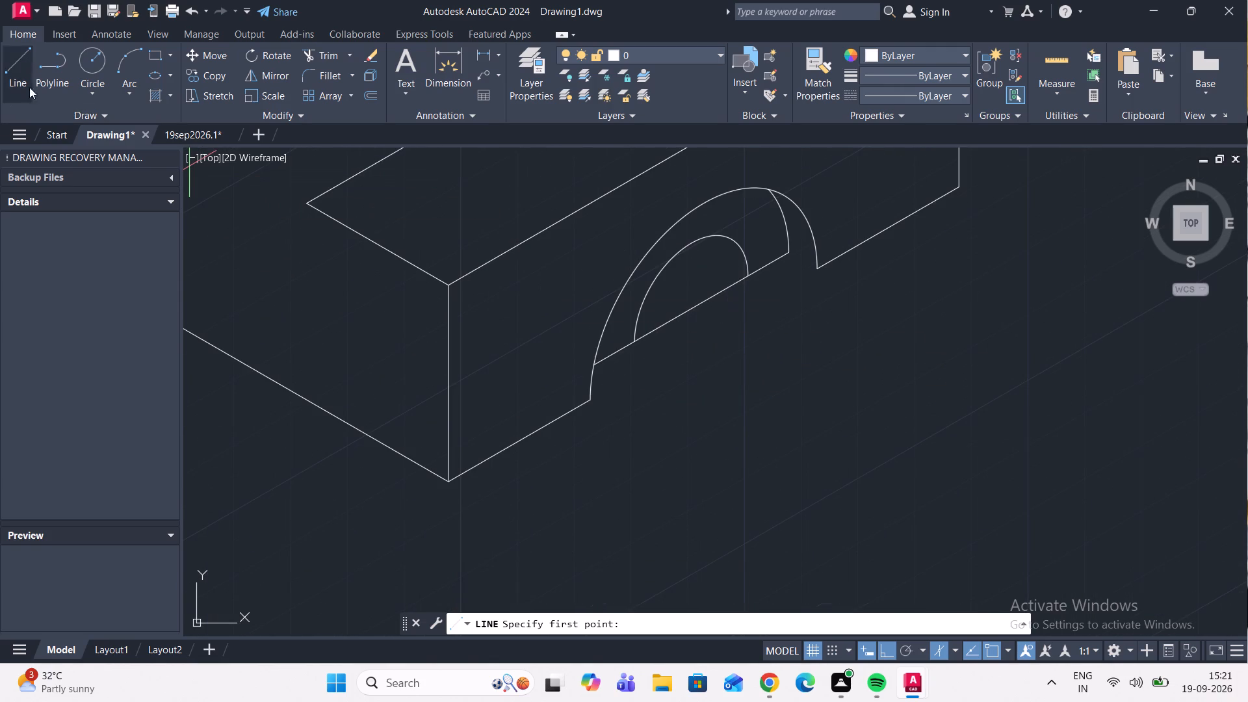
scroll(779, 286, "up", 2)
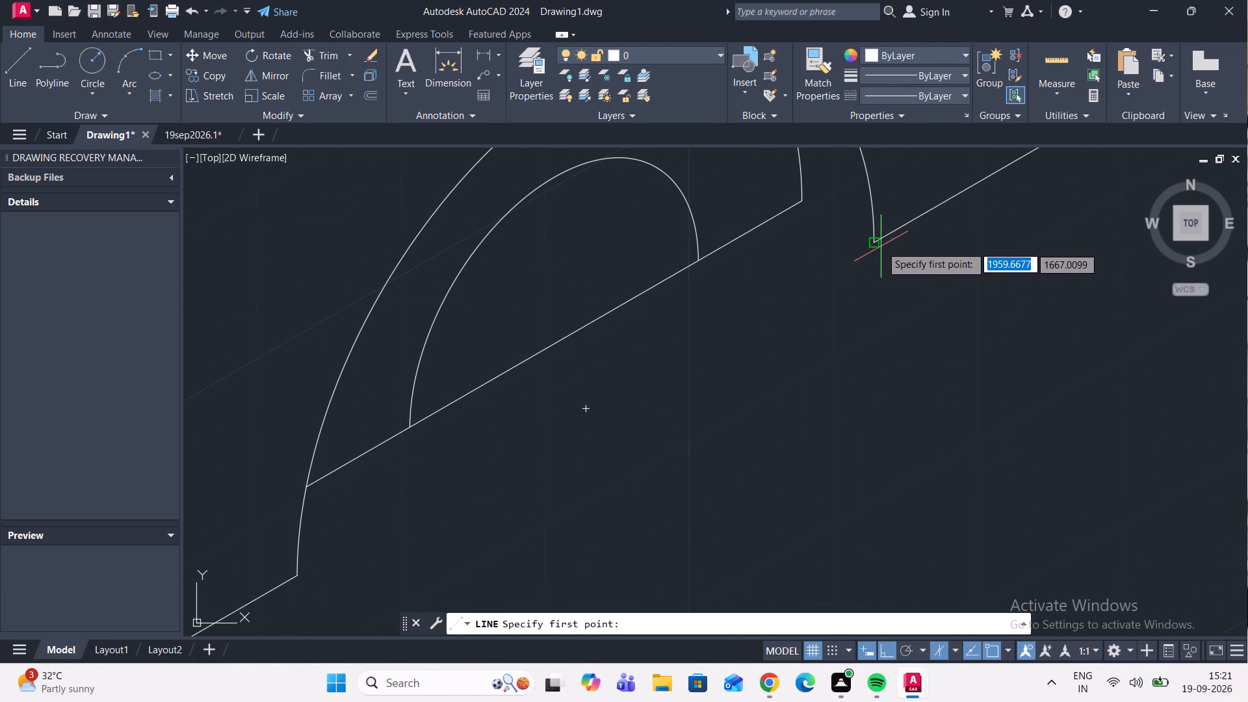
left_click(874, 245)
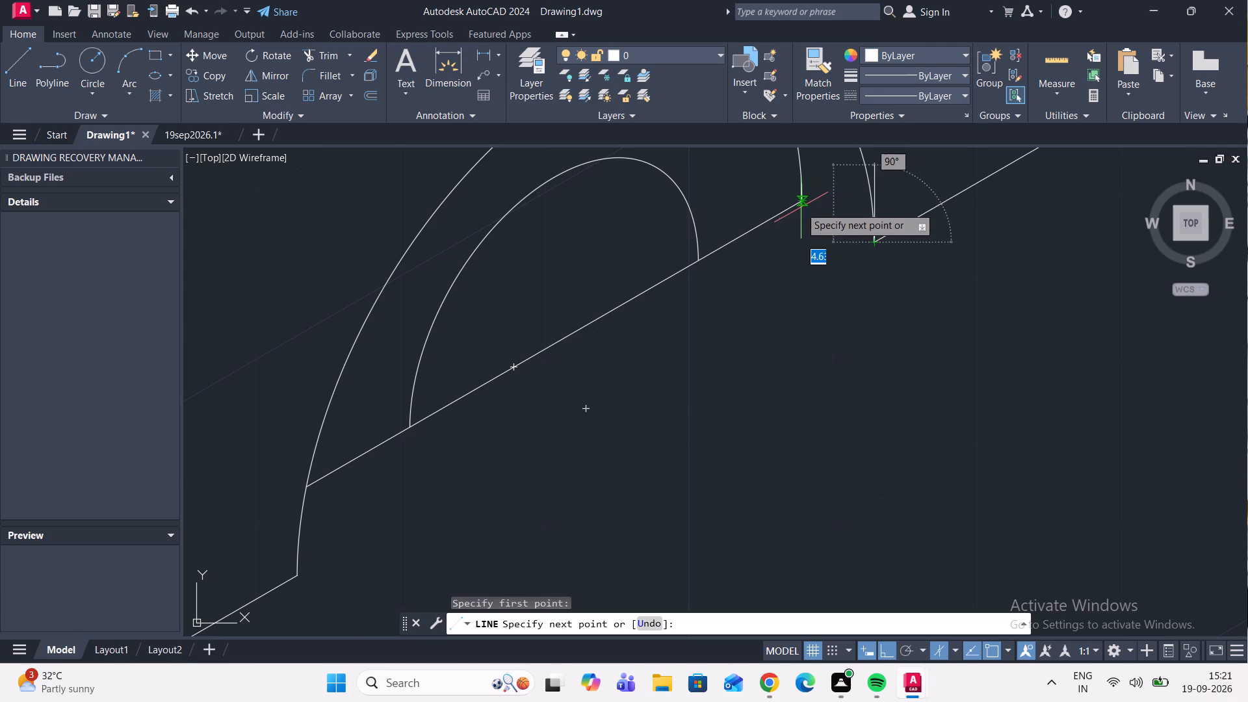
middle_click_drag(803, 211, 727, 346)
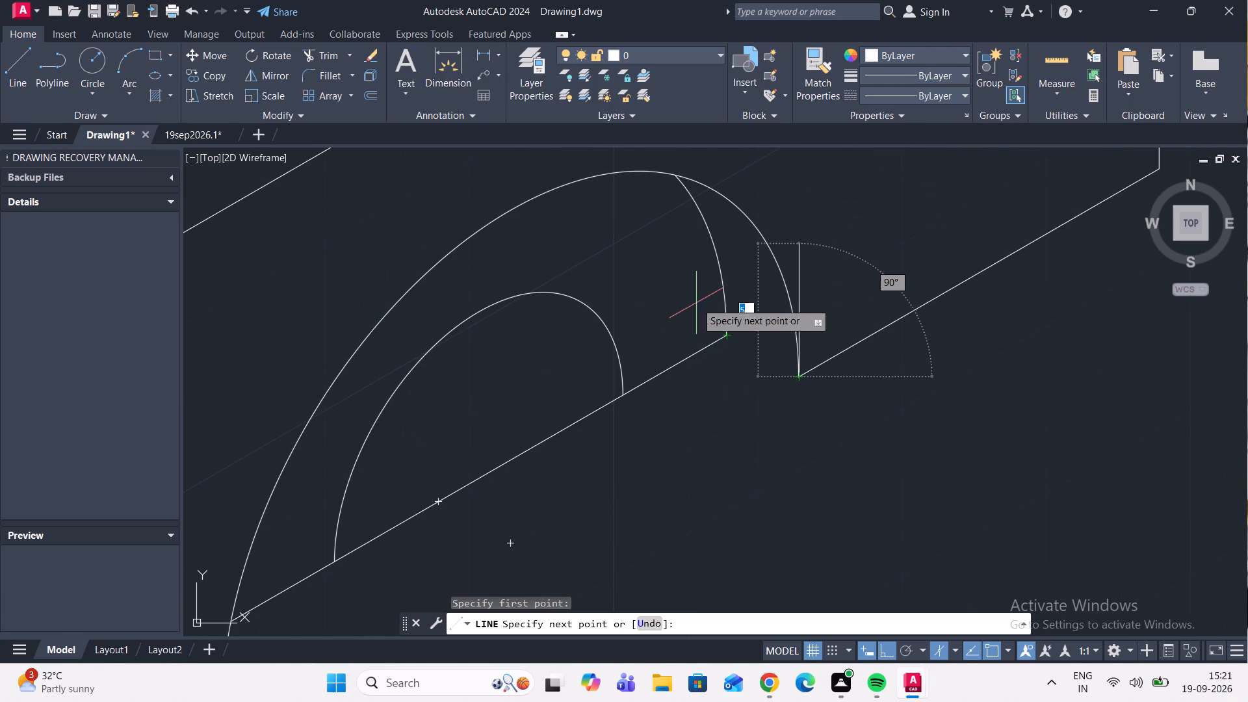
key("F5")
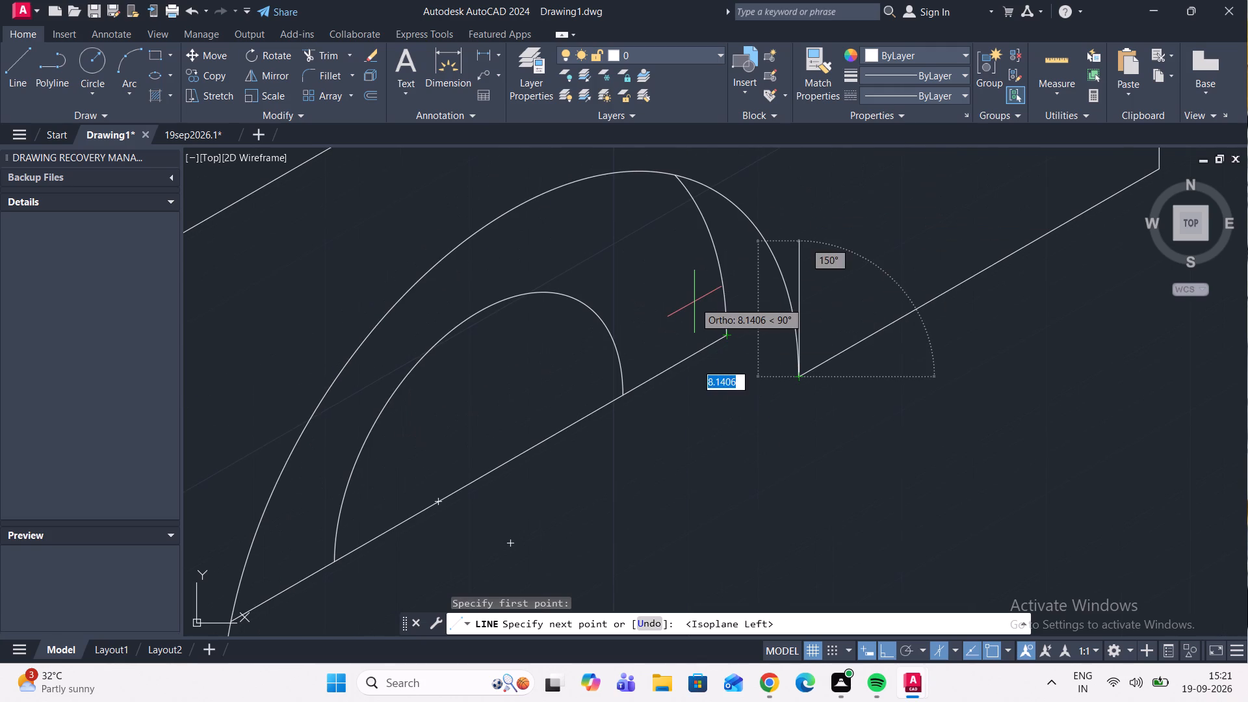
left_click(725, 333)
key("Escape")
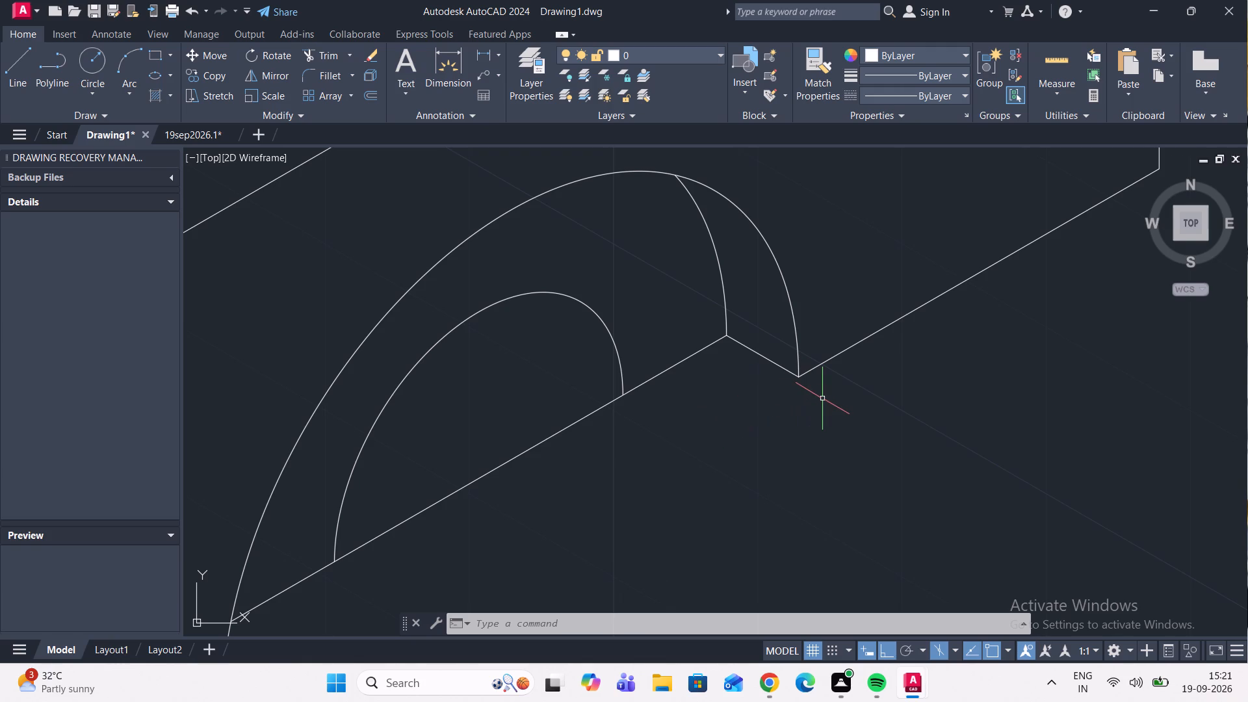
Draw a line at 150° from the right foot of the radius-10 arc, running past the arc's opposite side.
scroll(822, 398, "down", 1)
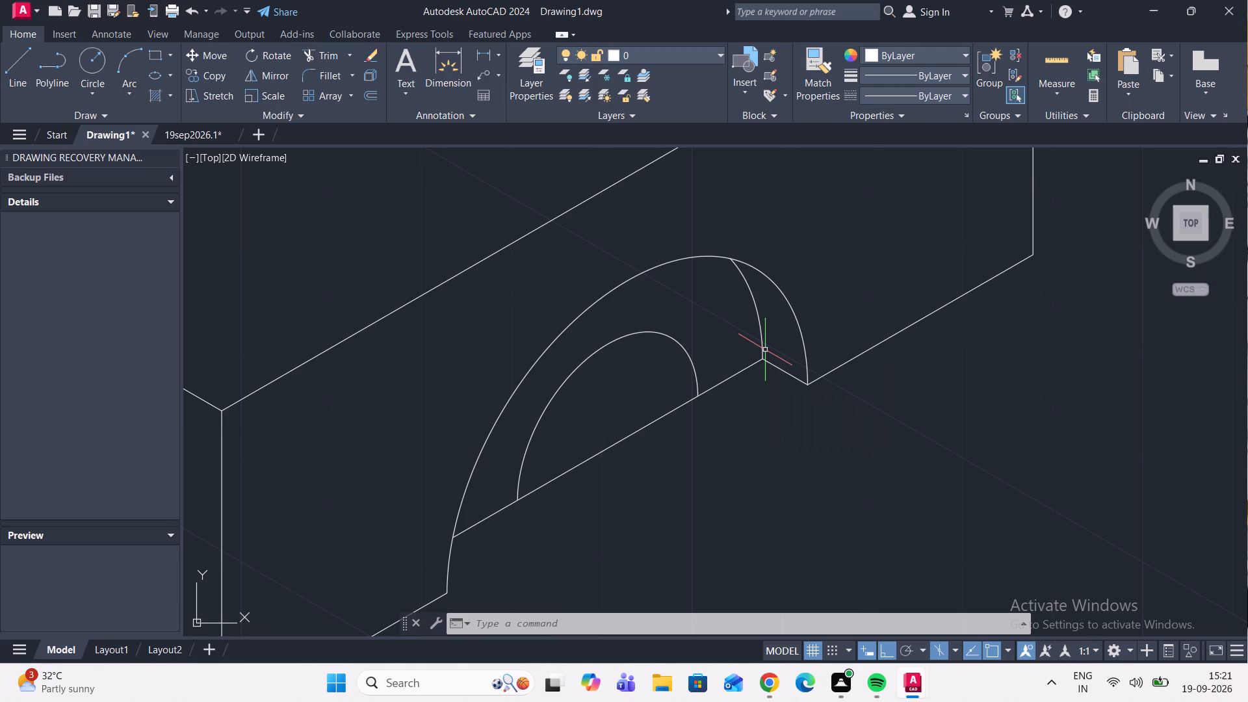
scroll(777, 356, "up", 1)
middle_click_drag(794, 372, 822, 370)
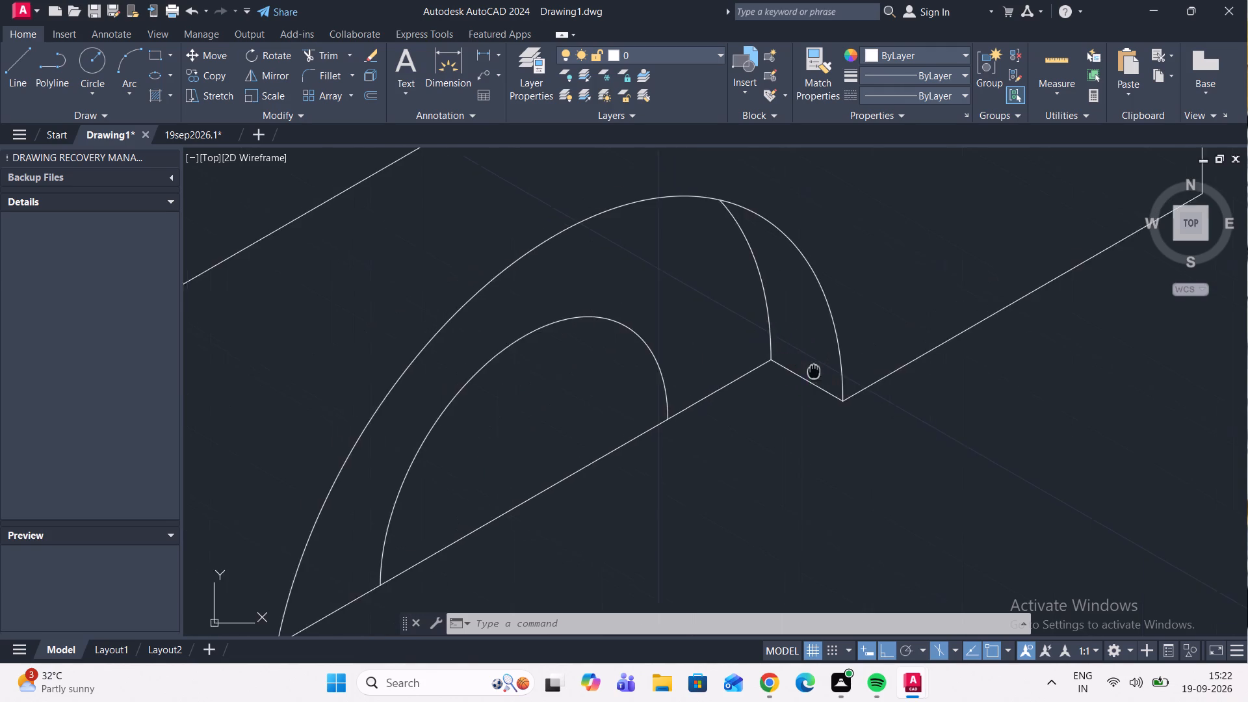
middle_click_drag(822, 370, 863, 363)
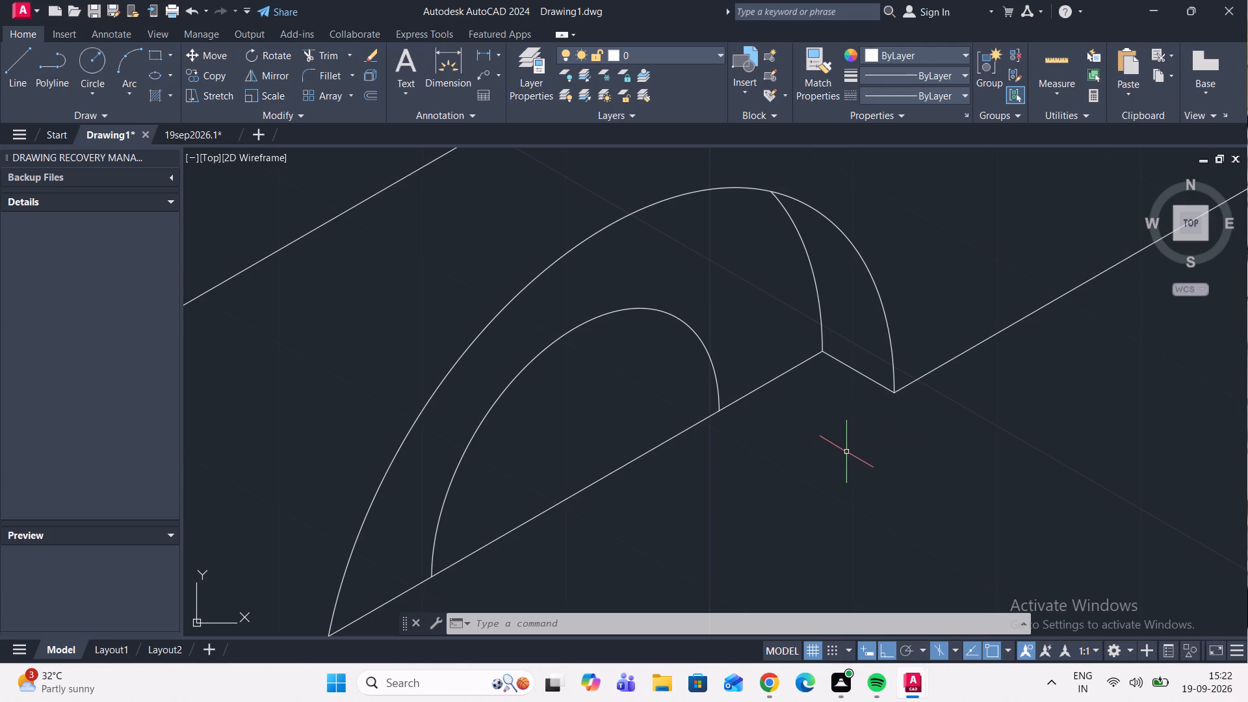
left_click(14, 75)
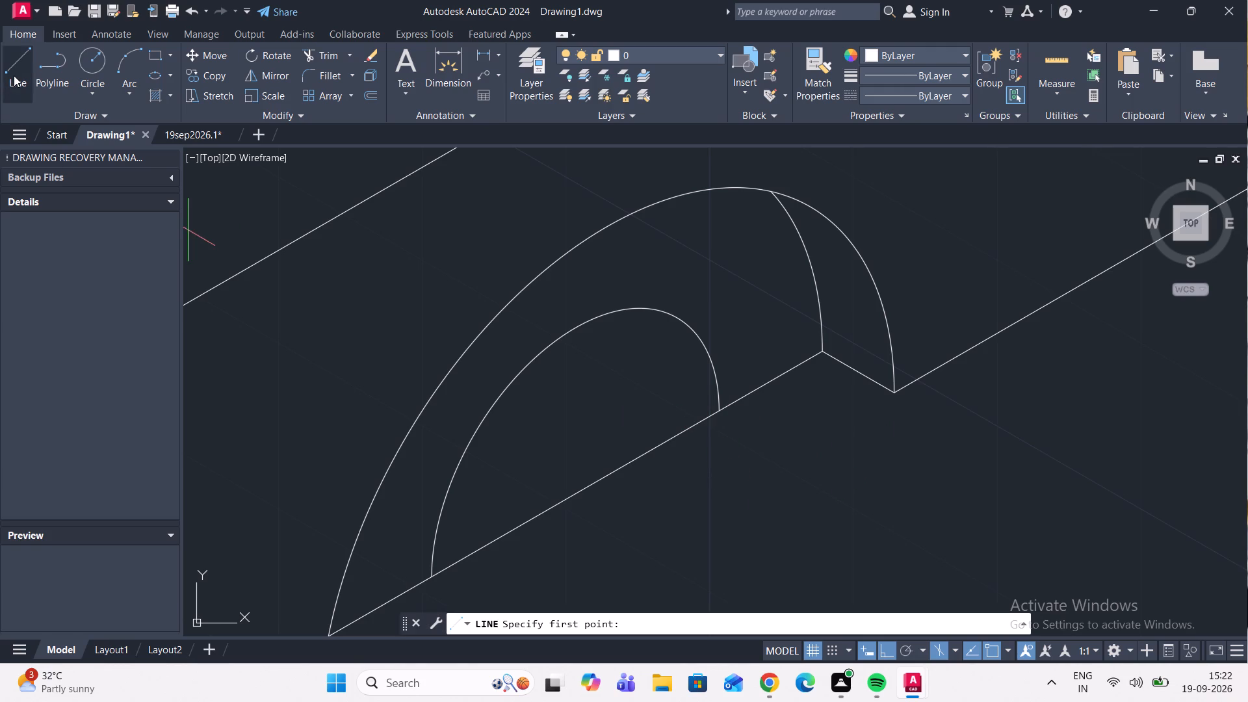
scroll(666, 469, "up", 2)
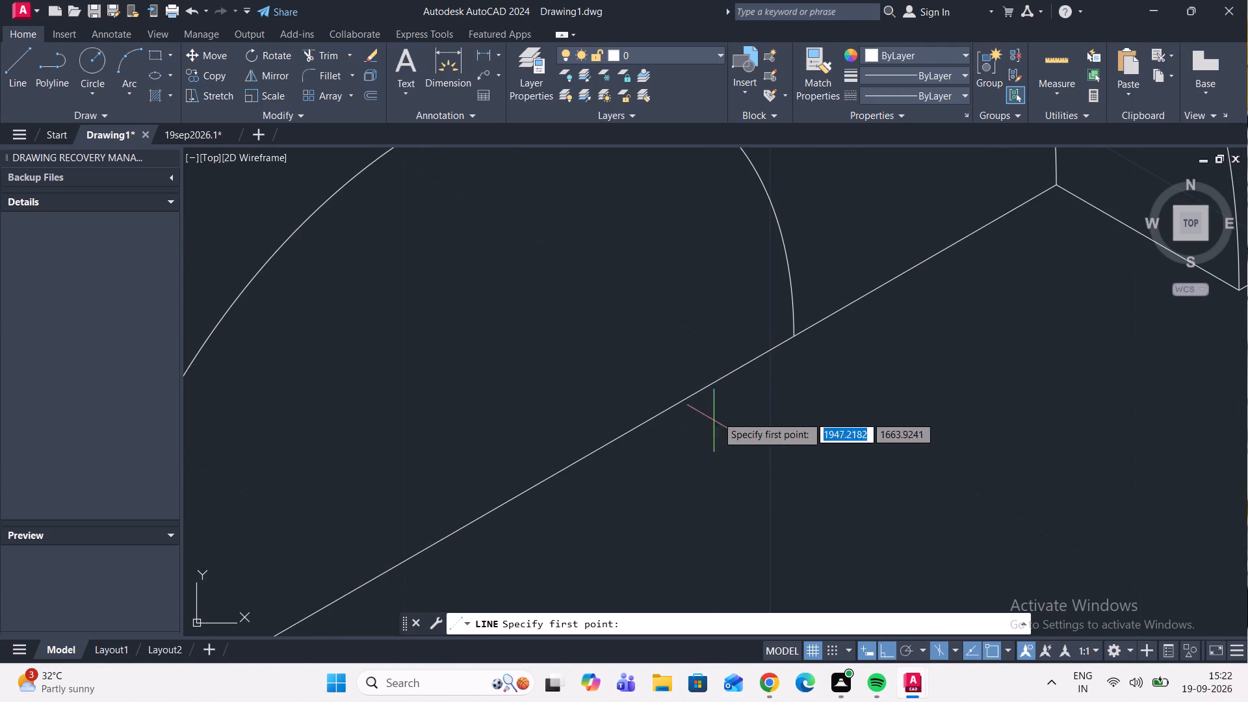
left_click(790, 334)
scroll(565, 287, "down", 2)
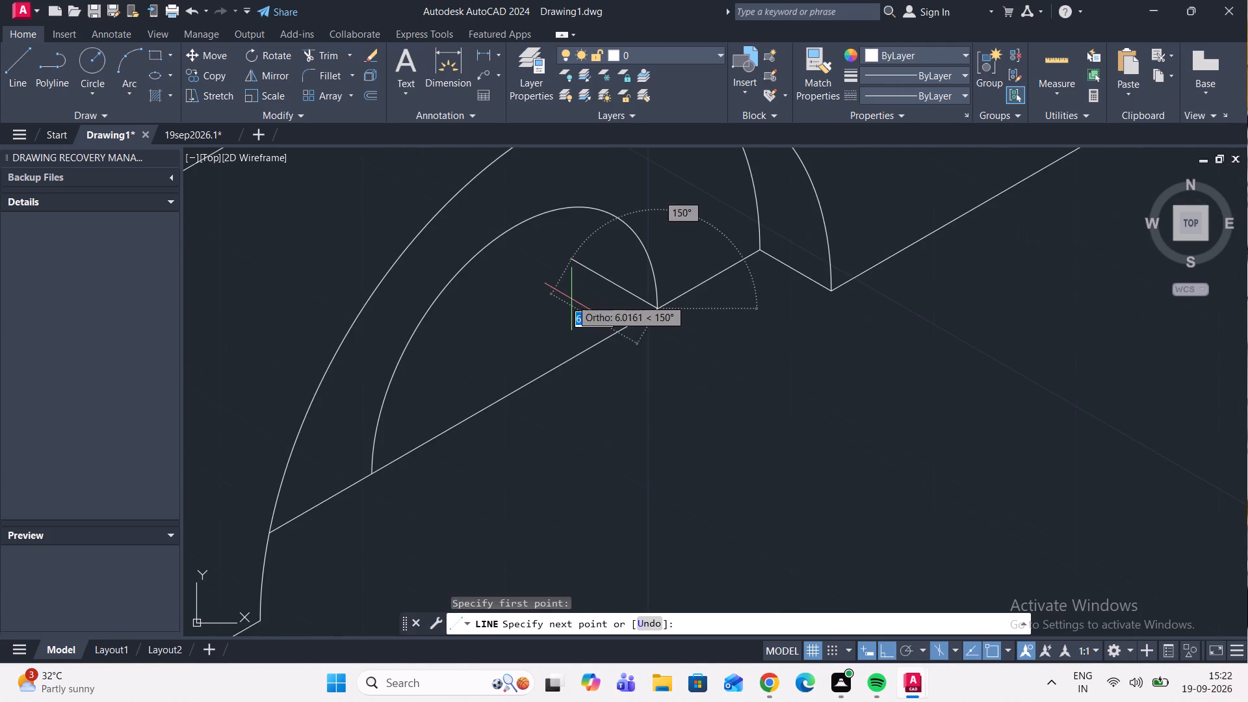
middle_click_drag(571, 299, 662, 370)
scroll(545, 289, "up", 2)
left_click(603, 308)
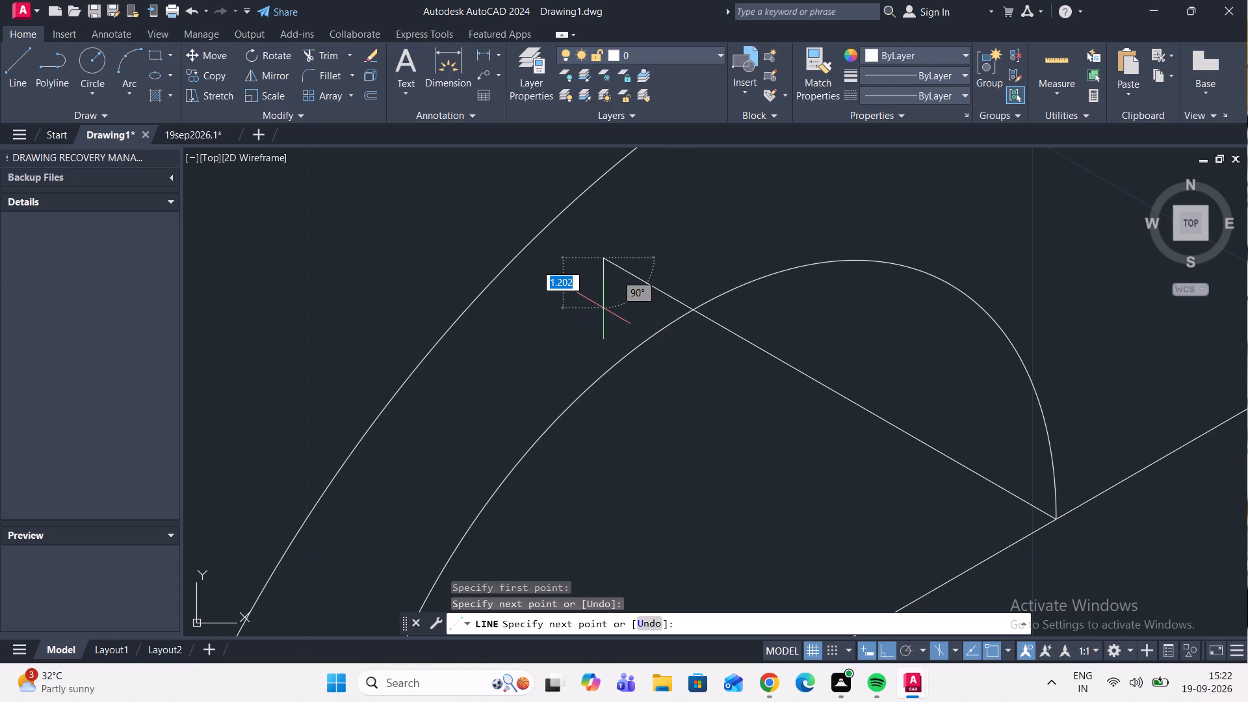
key("Escape")
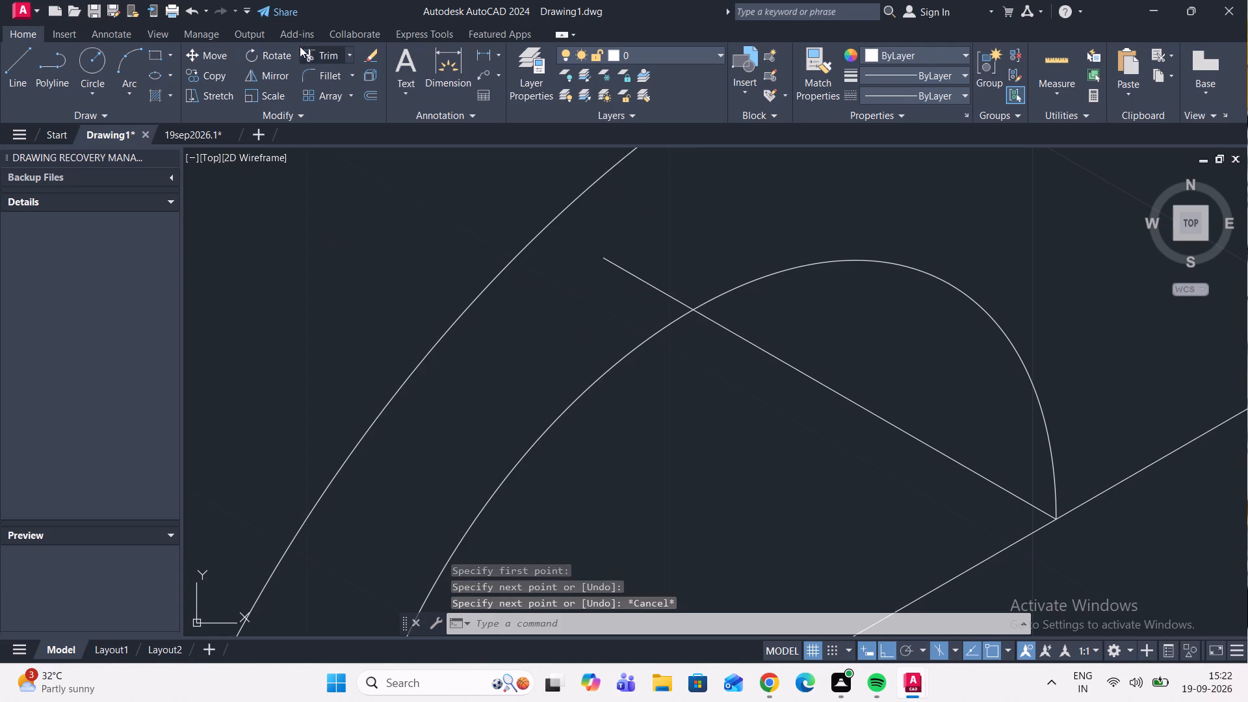
Trim the 150° line's overhang beyond the radius-10 arc.
left_click(313, 65)
left_click(320, 51)
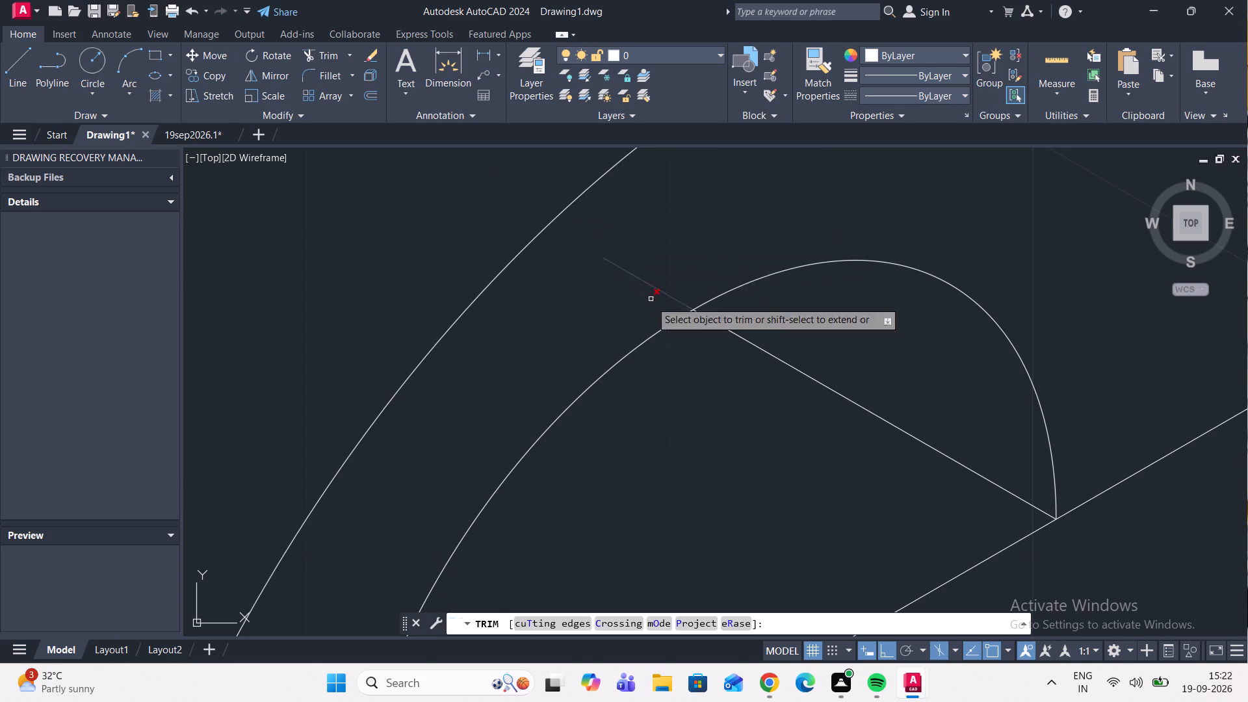
left_click(645, 279)
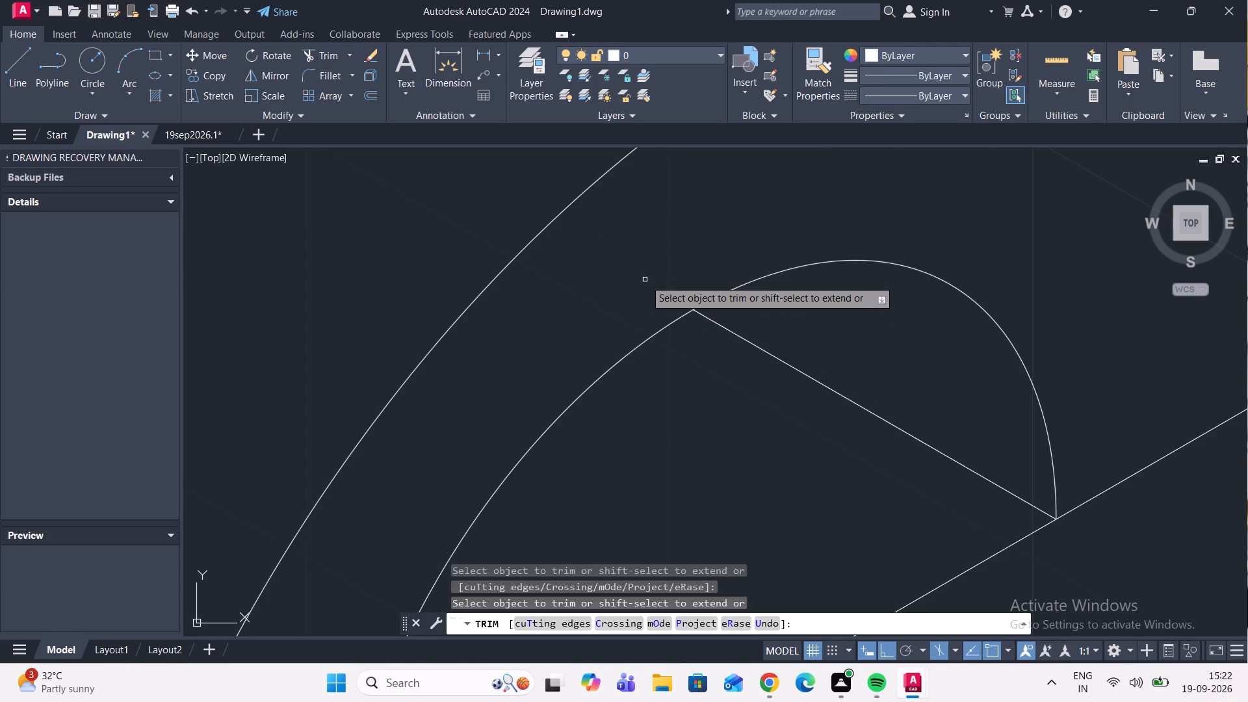
scroll(653, 256, "down", 2)
middle_click_drag(653, 255, 428, 379)
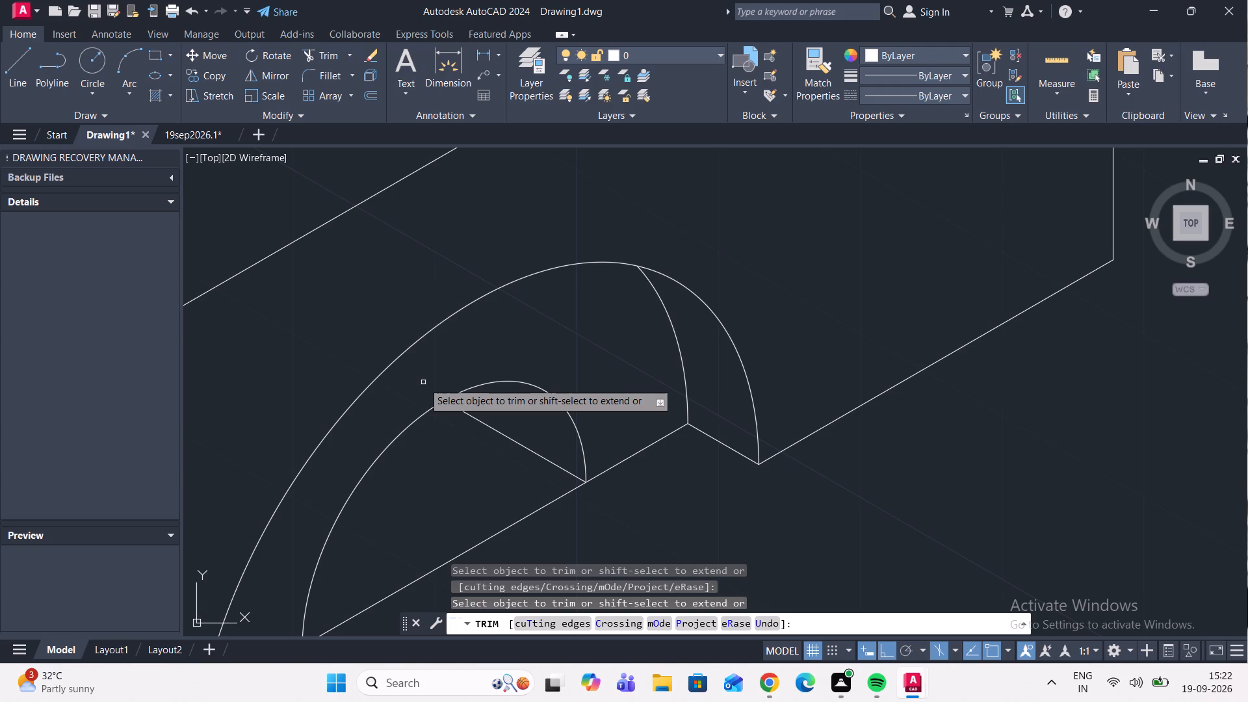
Trim the segment of the joined bottom line that crosses the radius-10 arch's opening.
scroll(424, 382, "down", 3)
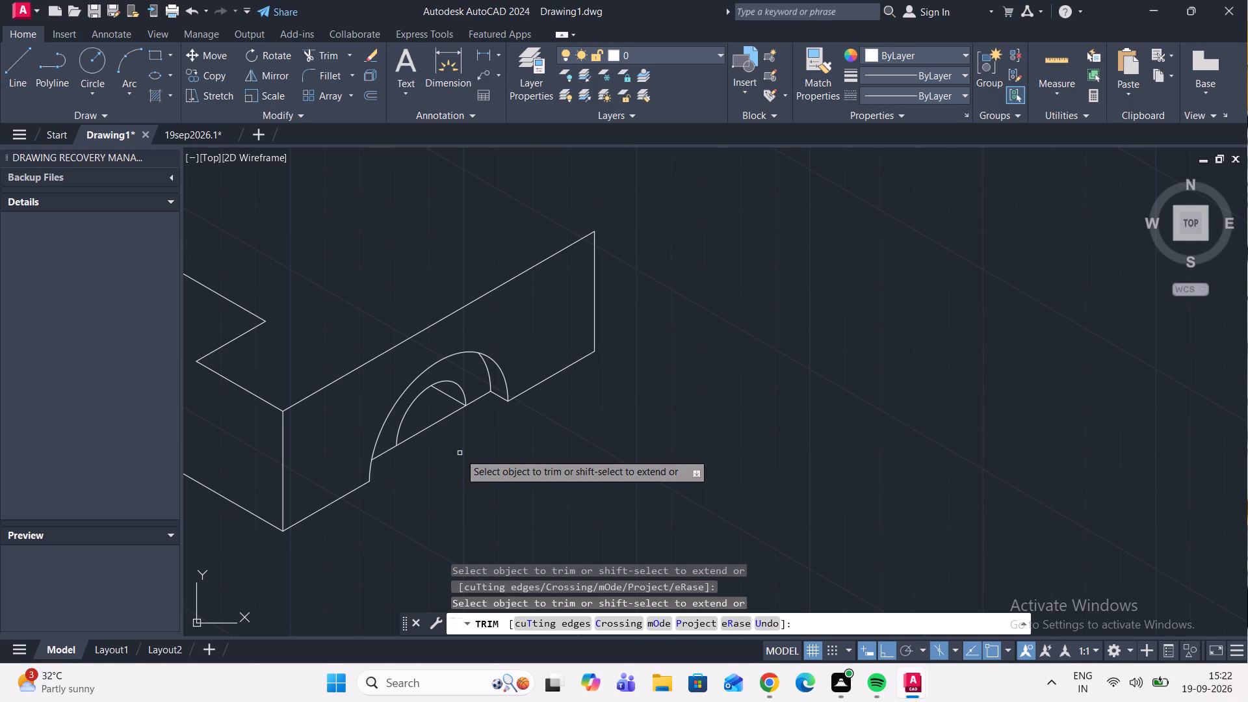
scroll(427, 433, "up", 1)
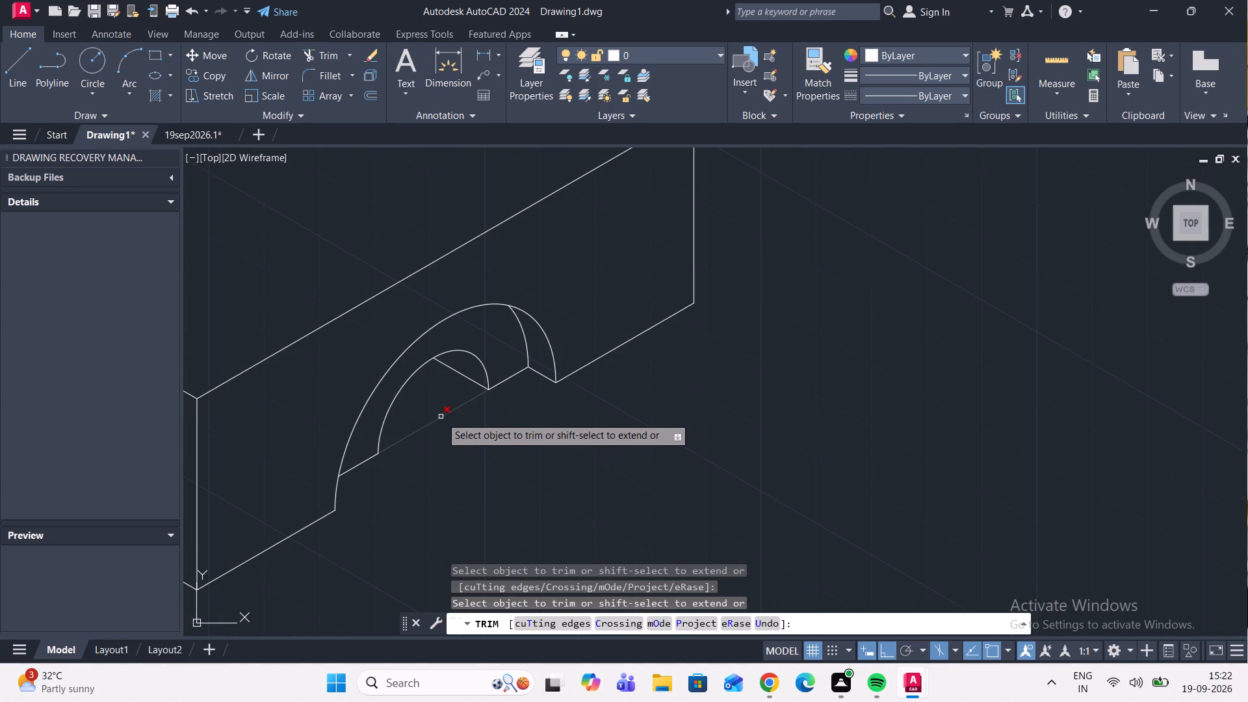
left_click(441, 417)
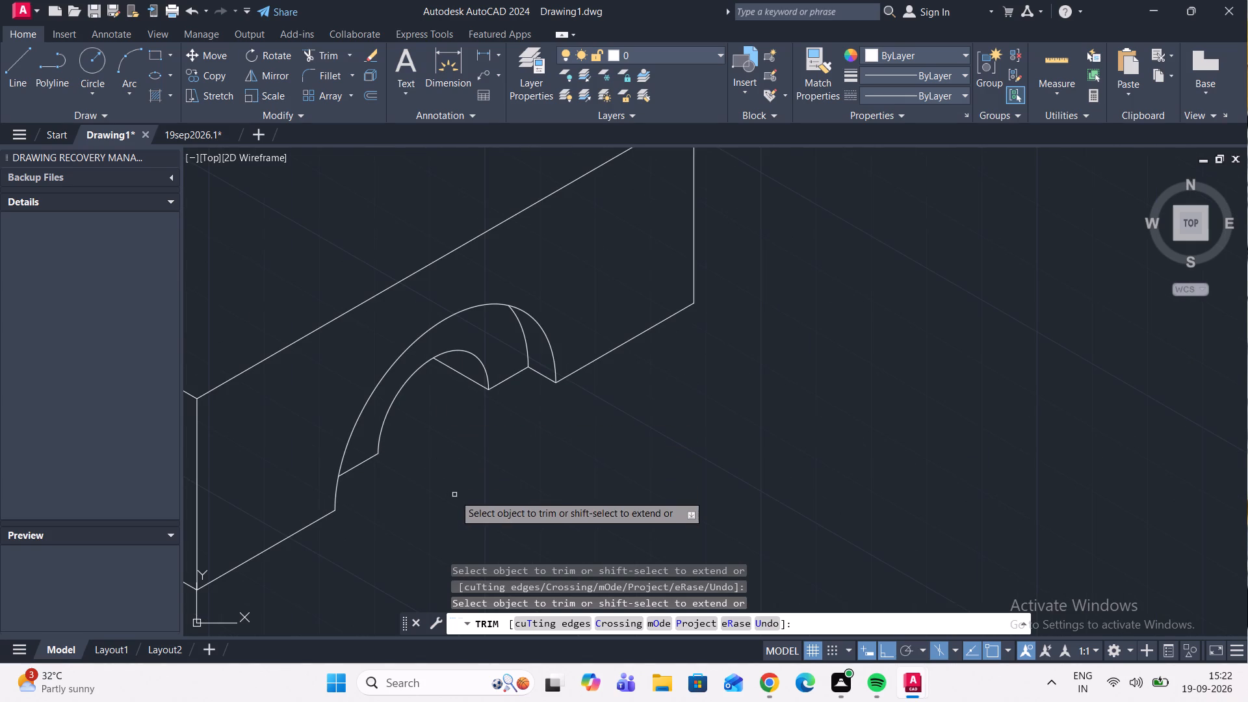
Draw a line about 95.5 long at 330° from the foot of the upright's rear vertical edge, past the side face's top edge.
middle_click_drag(454, 495, 491, 481)
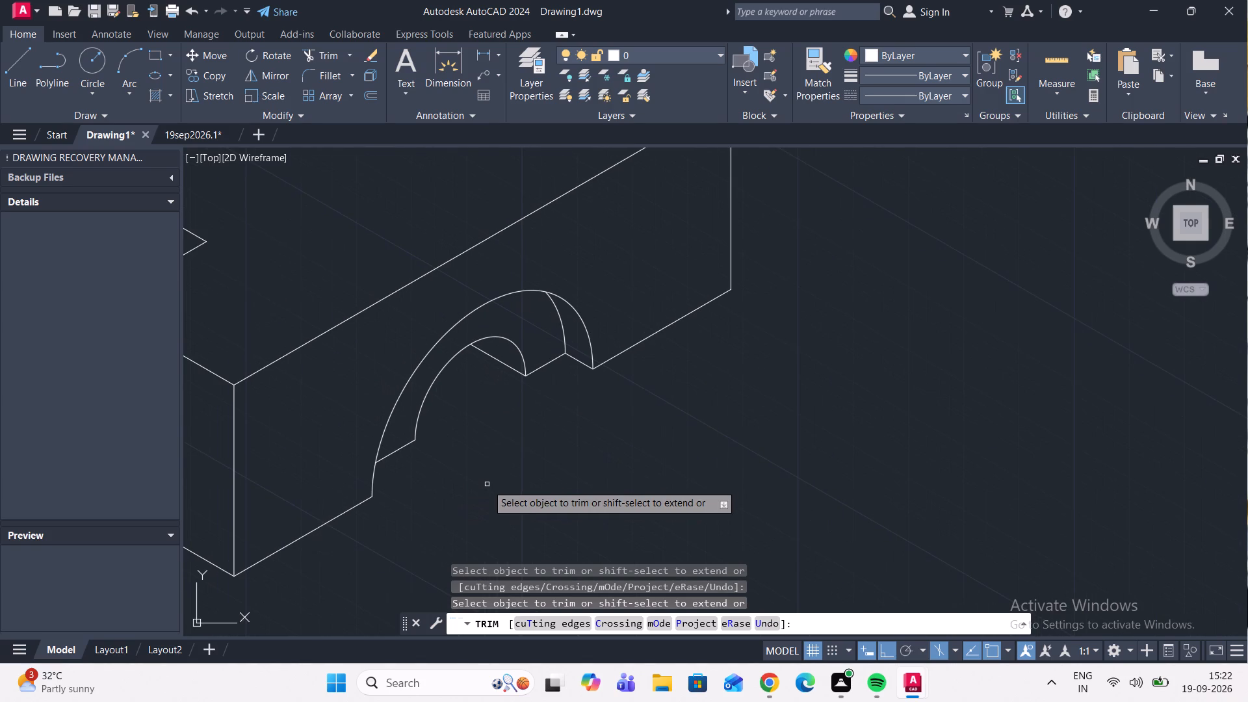
middle_click_drag(487, 484, 607, 501)
scroll(608, 501, "down", 2)
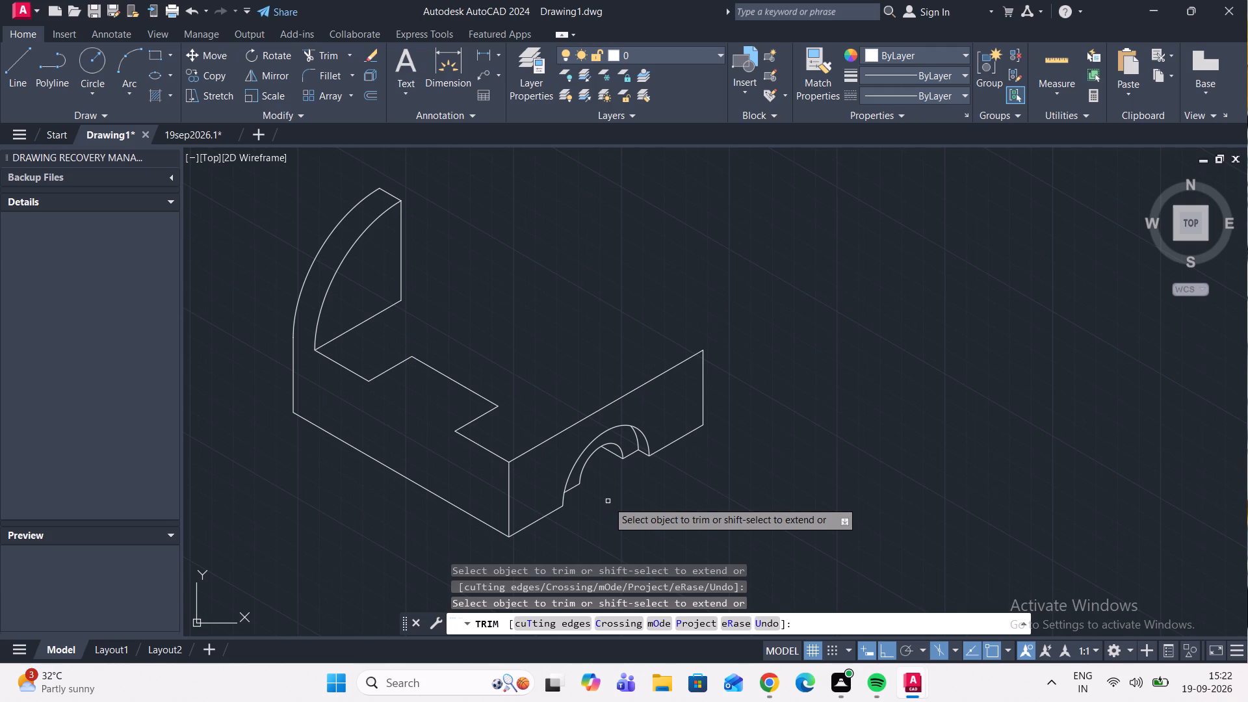
middle_click_drag(608, 502, 640, 519)
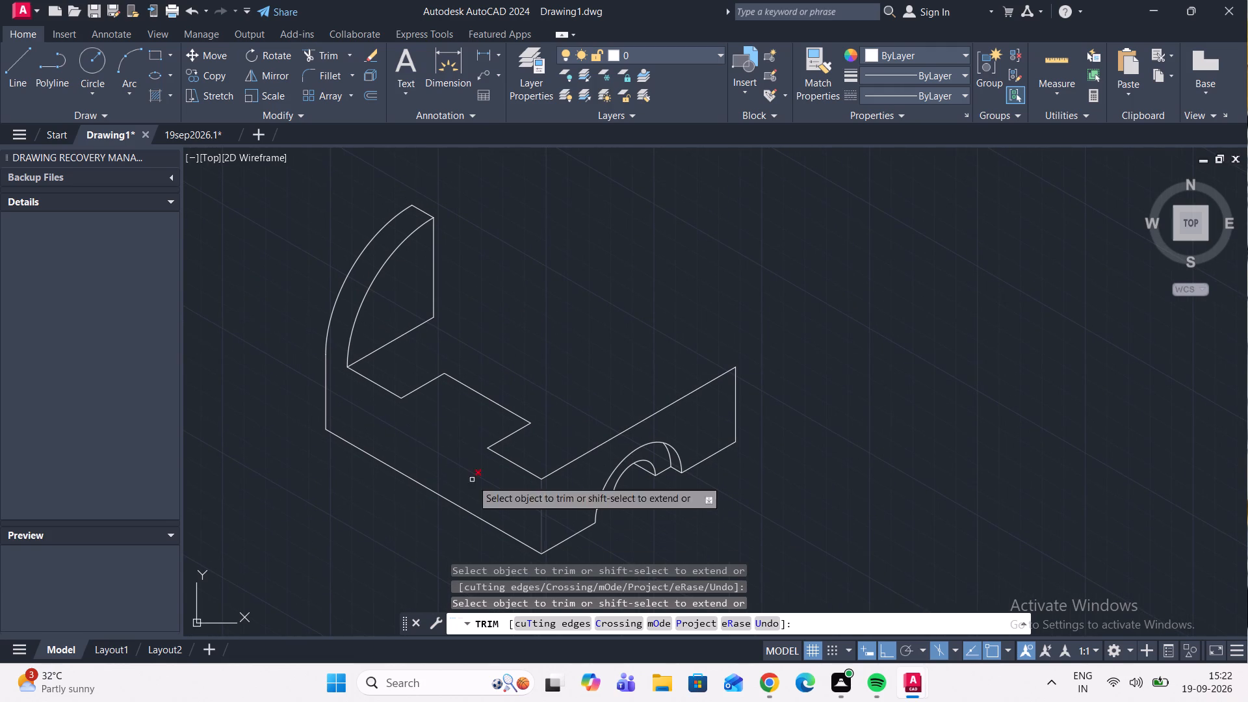
left_click(6, 93)
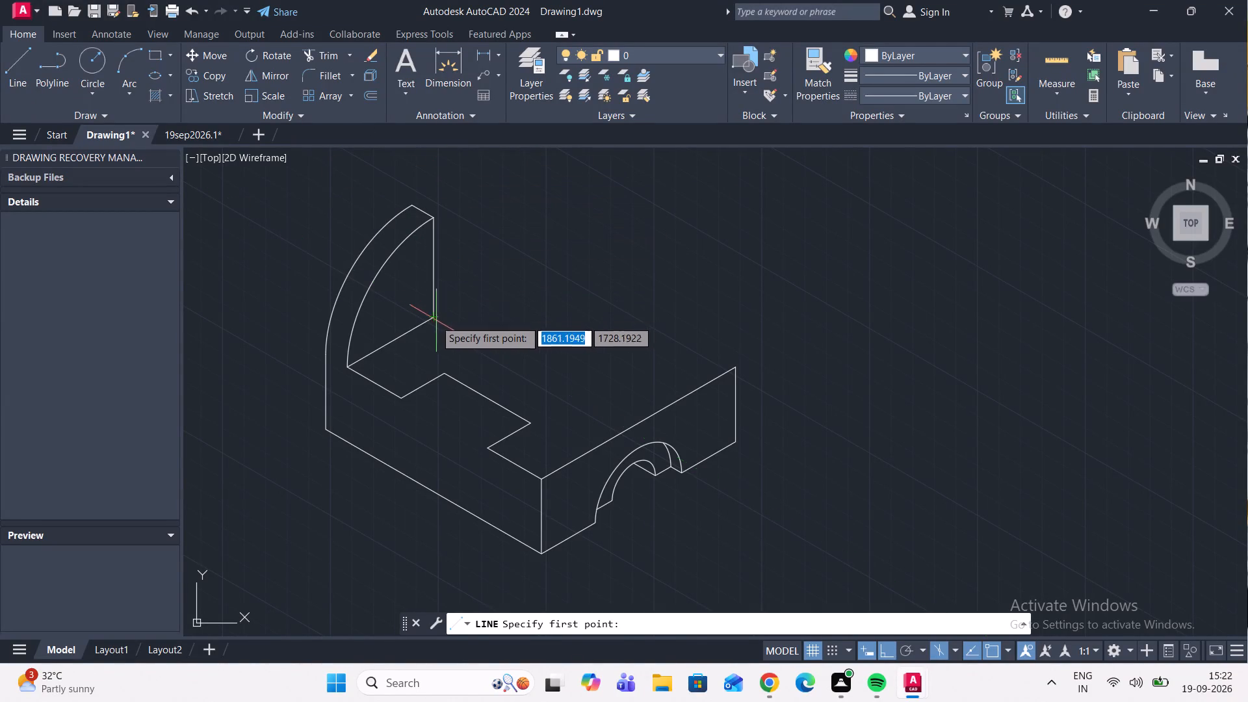
scroll(433, 318, "up", 3)
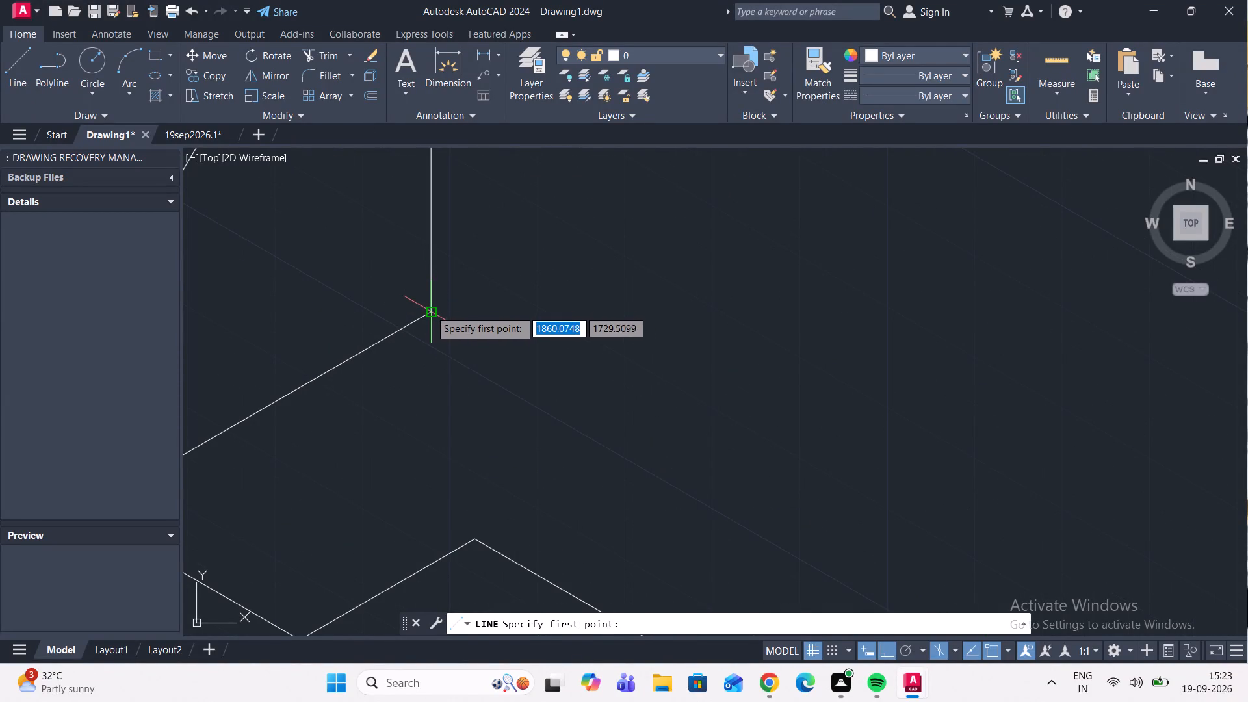
left_click(430, 311)
scroll(614, 396, "down", 4)
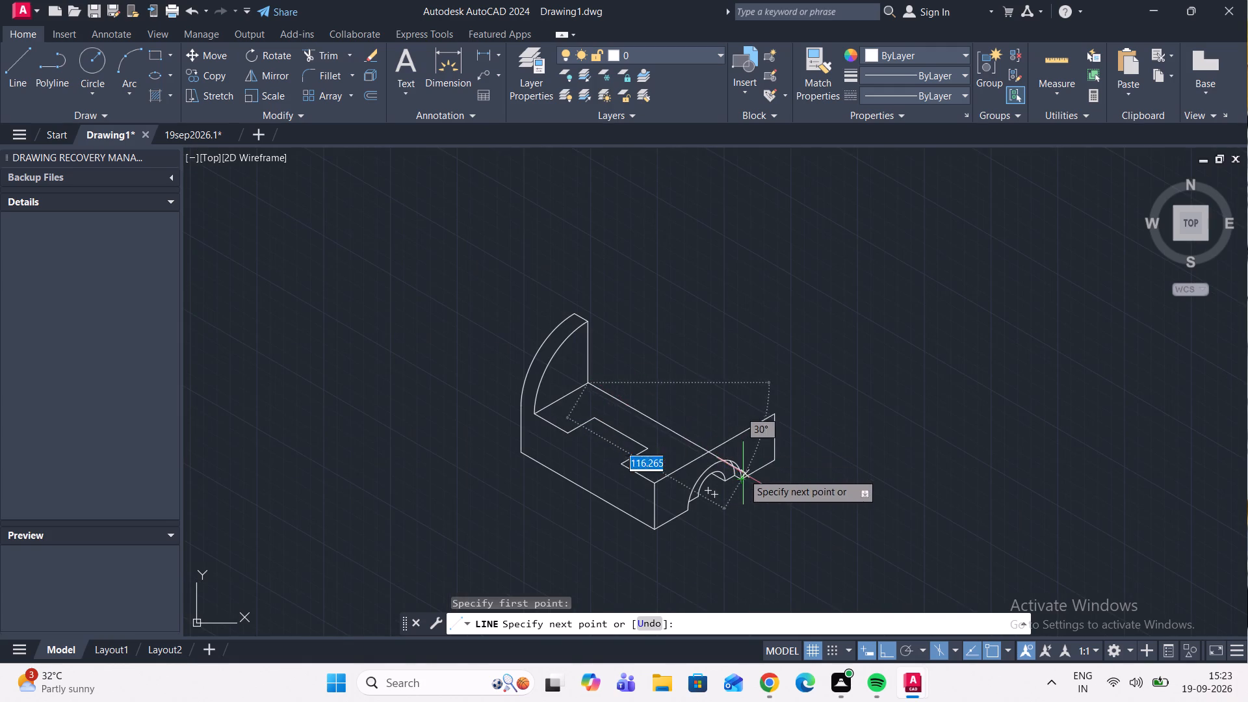
scroll(729, 471, "up", 4)
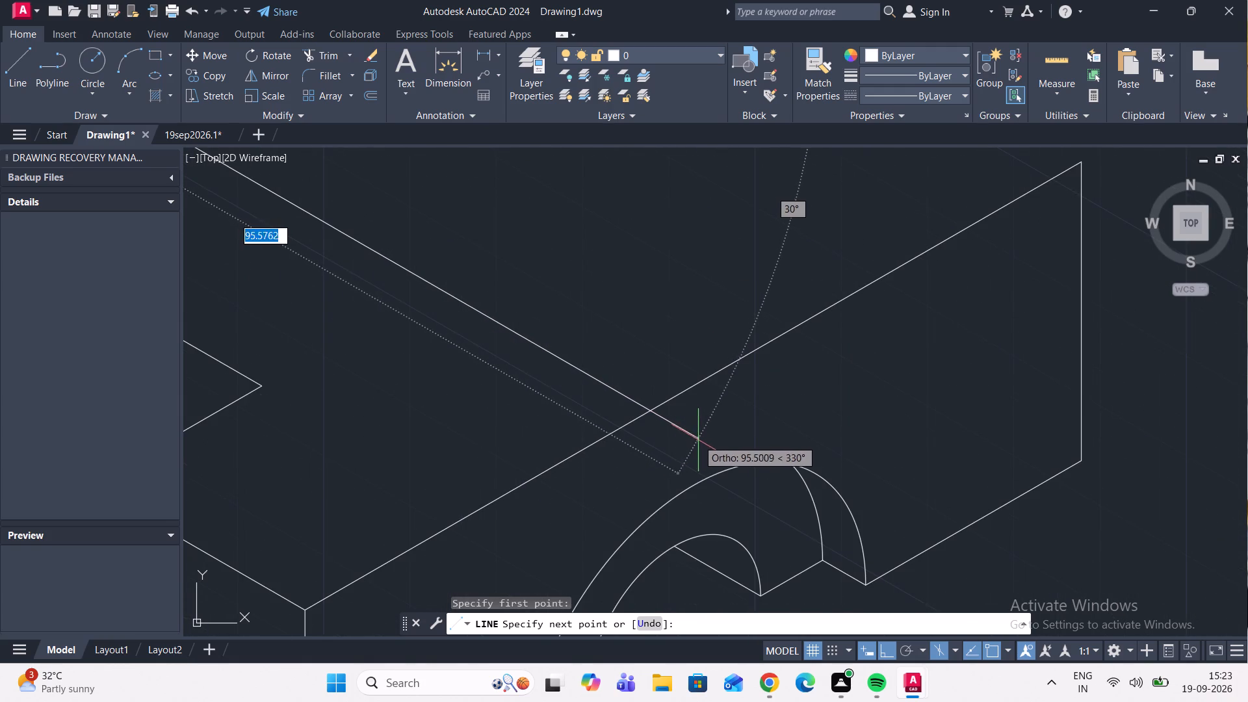
left_click(699, 441)
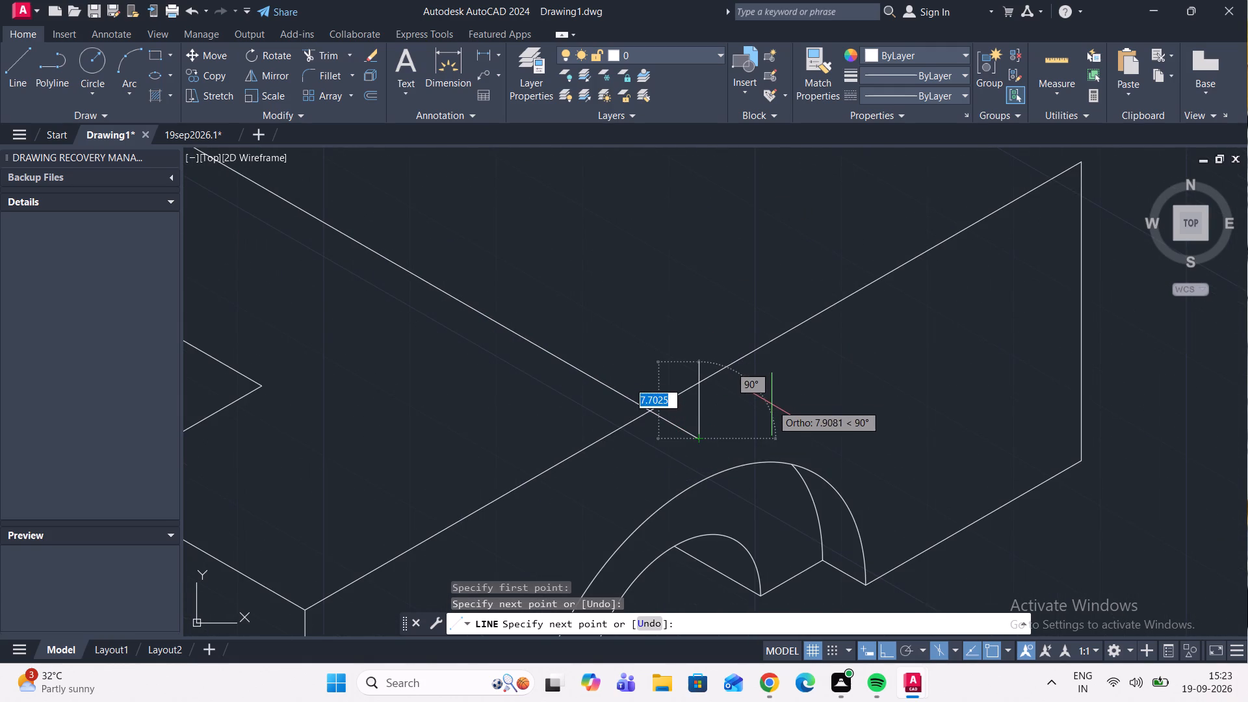
key("Escape")
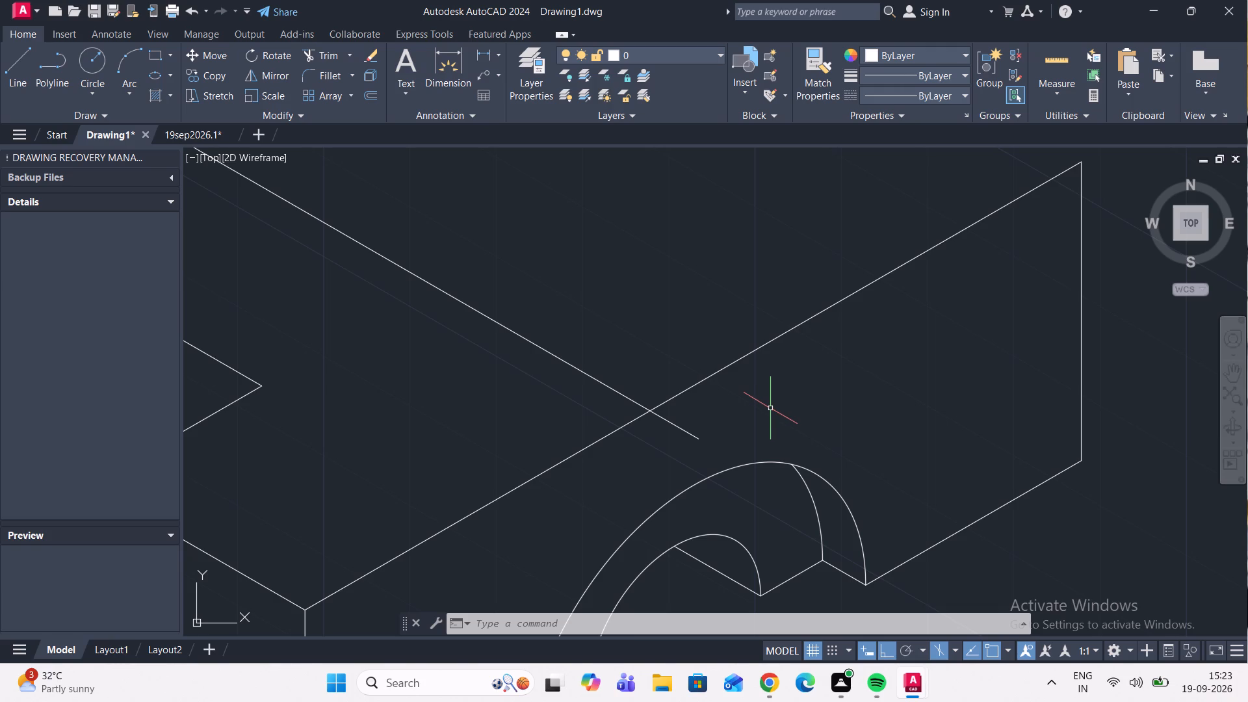
Trim the 330° line's overhang beyond the side face's top edge.
scroll(866, 381, "down", 1)
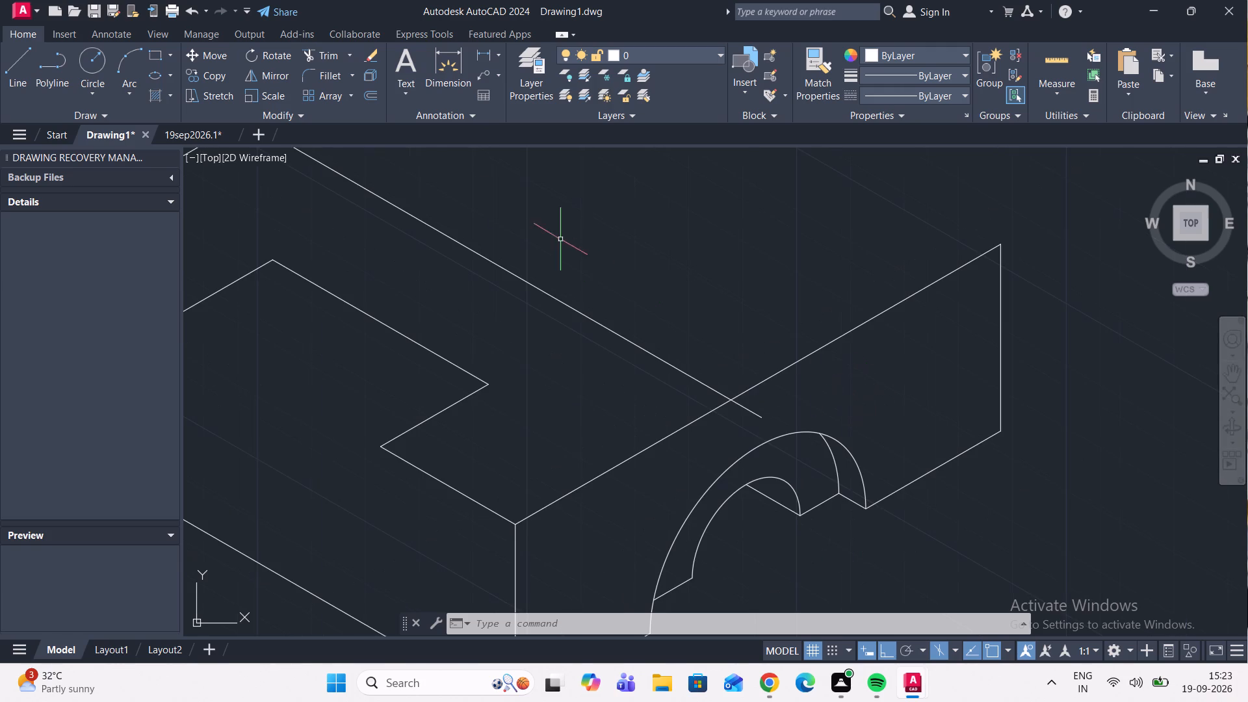
left_click(309, 57)
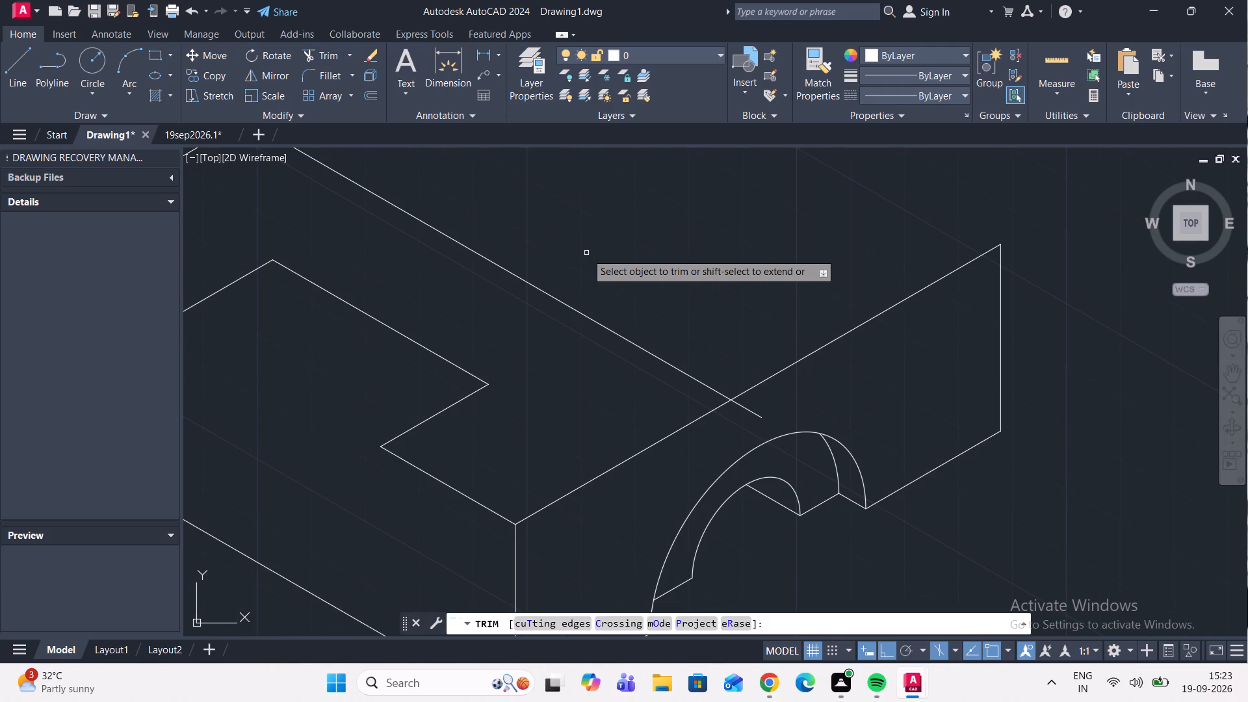
left_click(759, 418)
Draw the notch's front outline from its right front corner: 15 down, 40 at 150°, and vertically up past the left front corner.
scroll(862, 440, "down", 2)
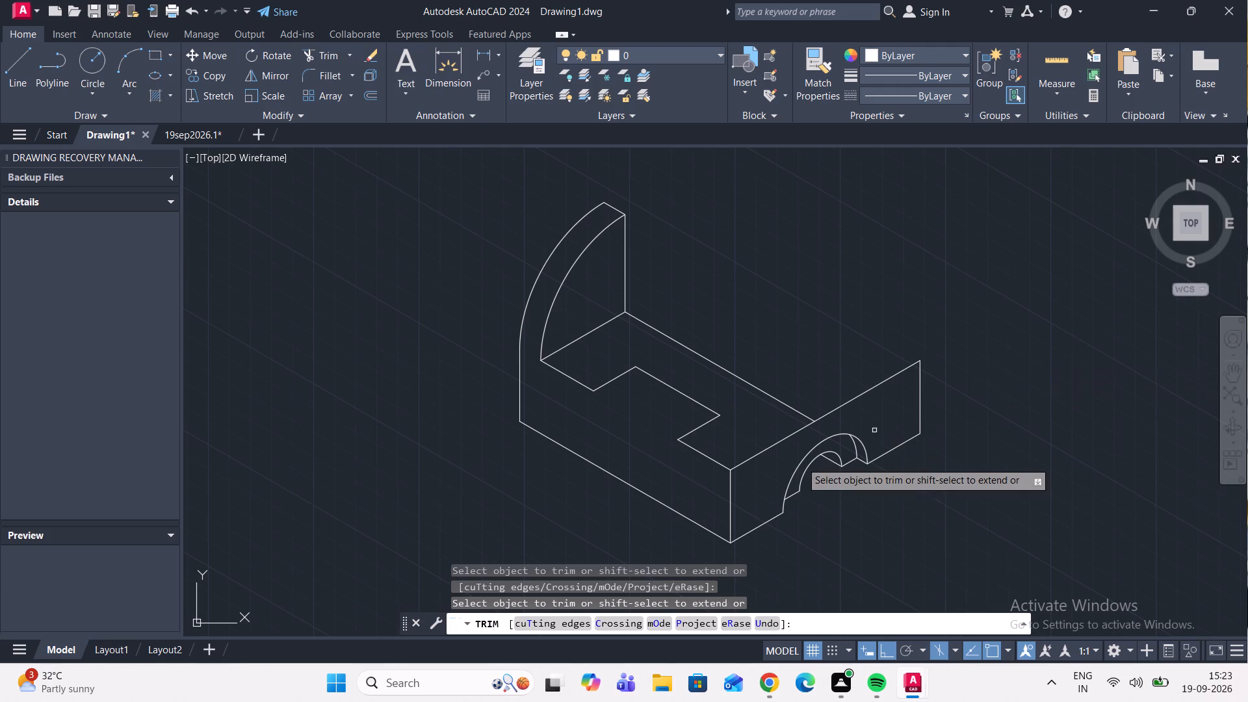
left_click(10, 63)
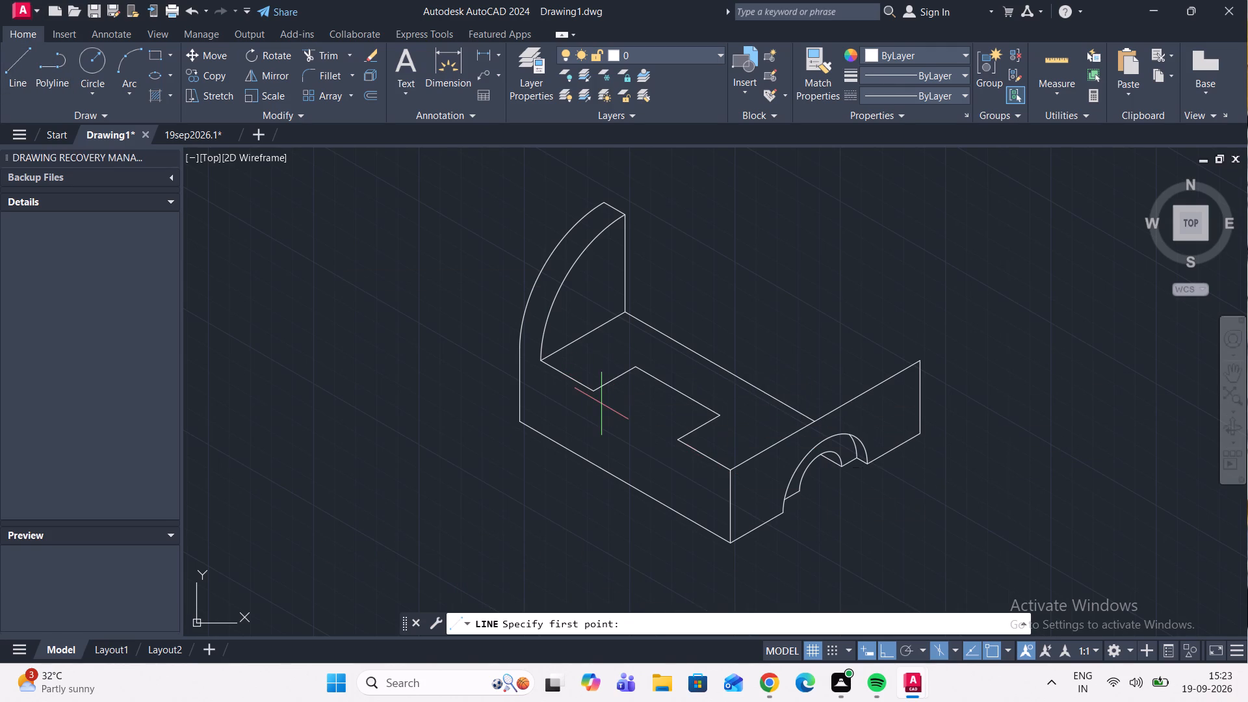
scroll(690, 454, "up", 6)
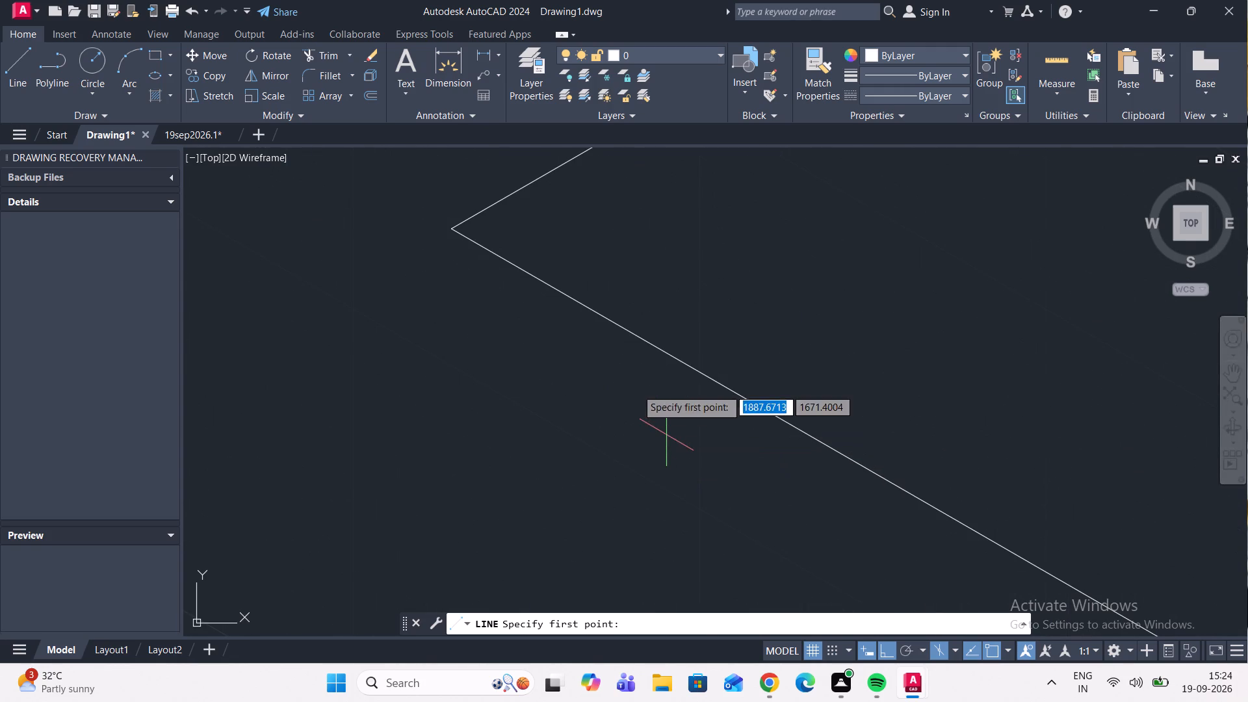
left_click(456, 229)
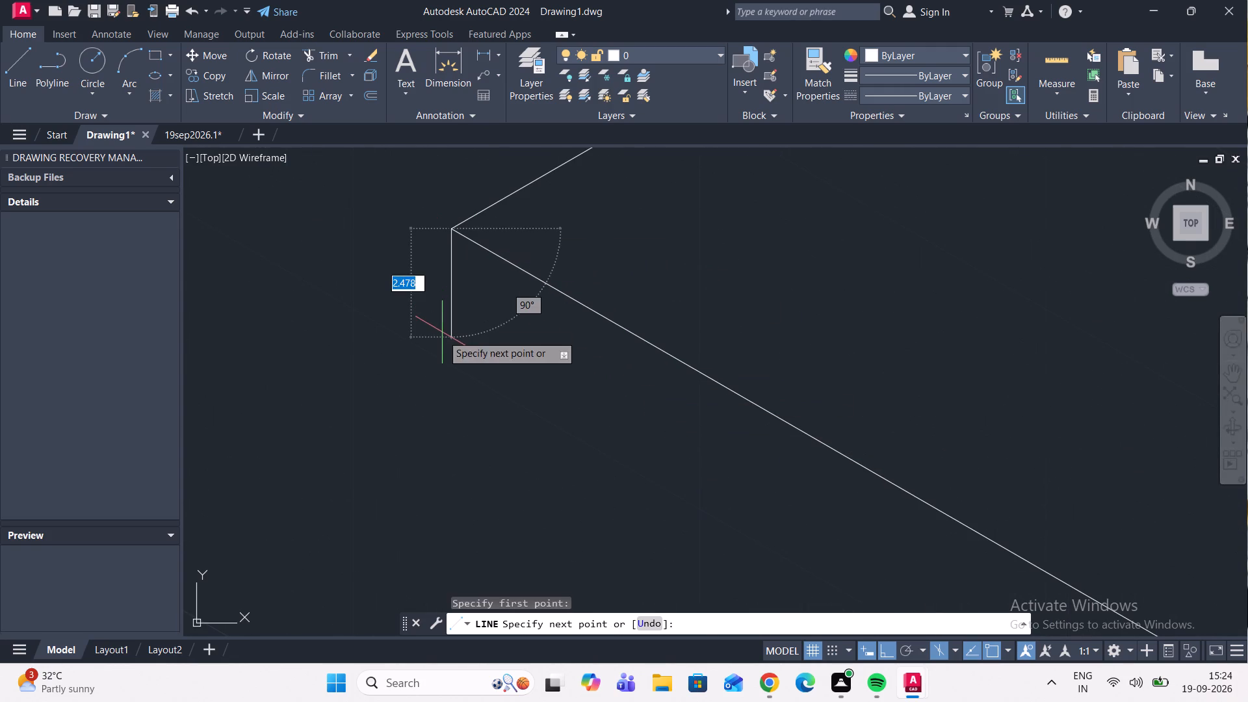
scroll(448, 399, "down", 2)
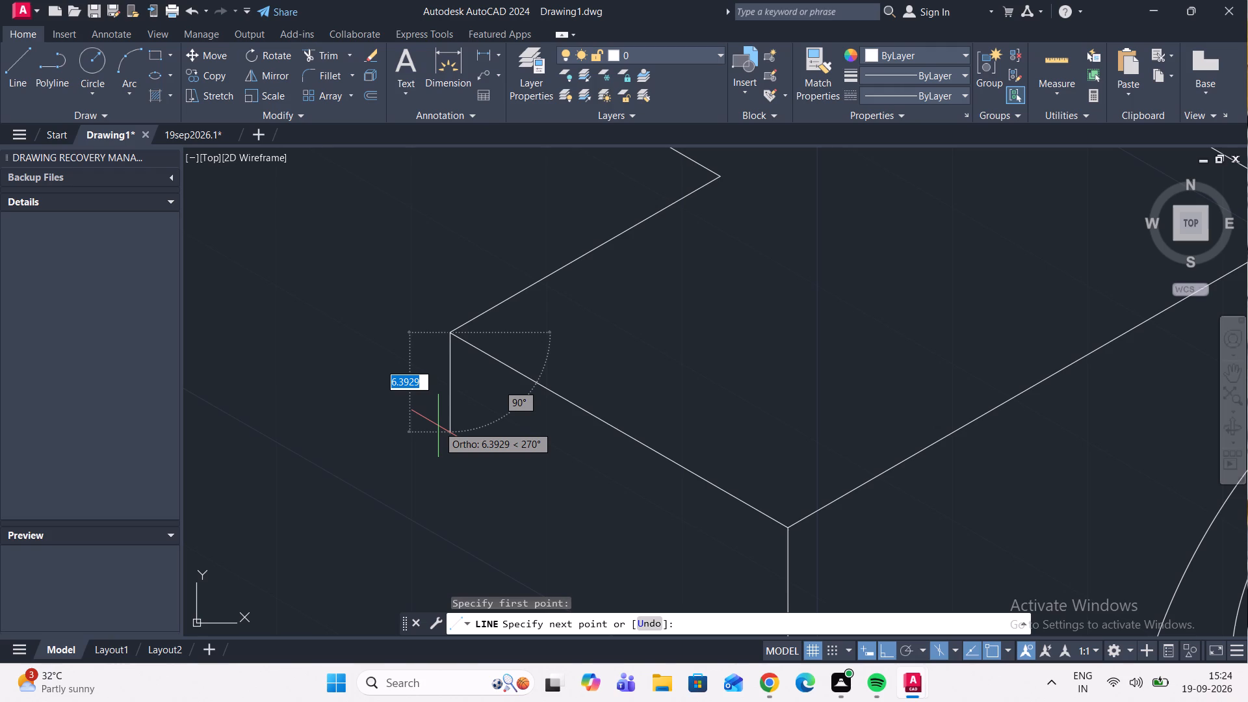
type("15")
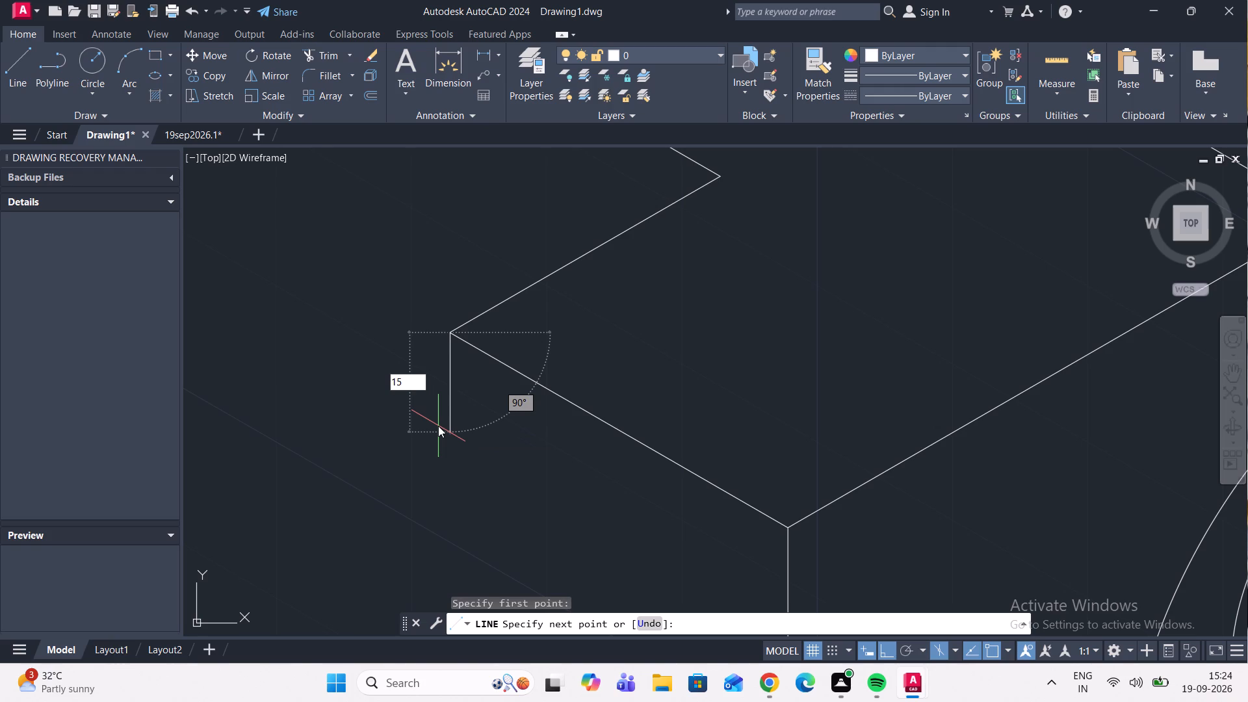
key("Return")
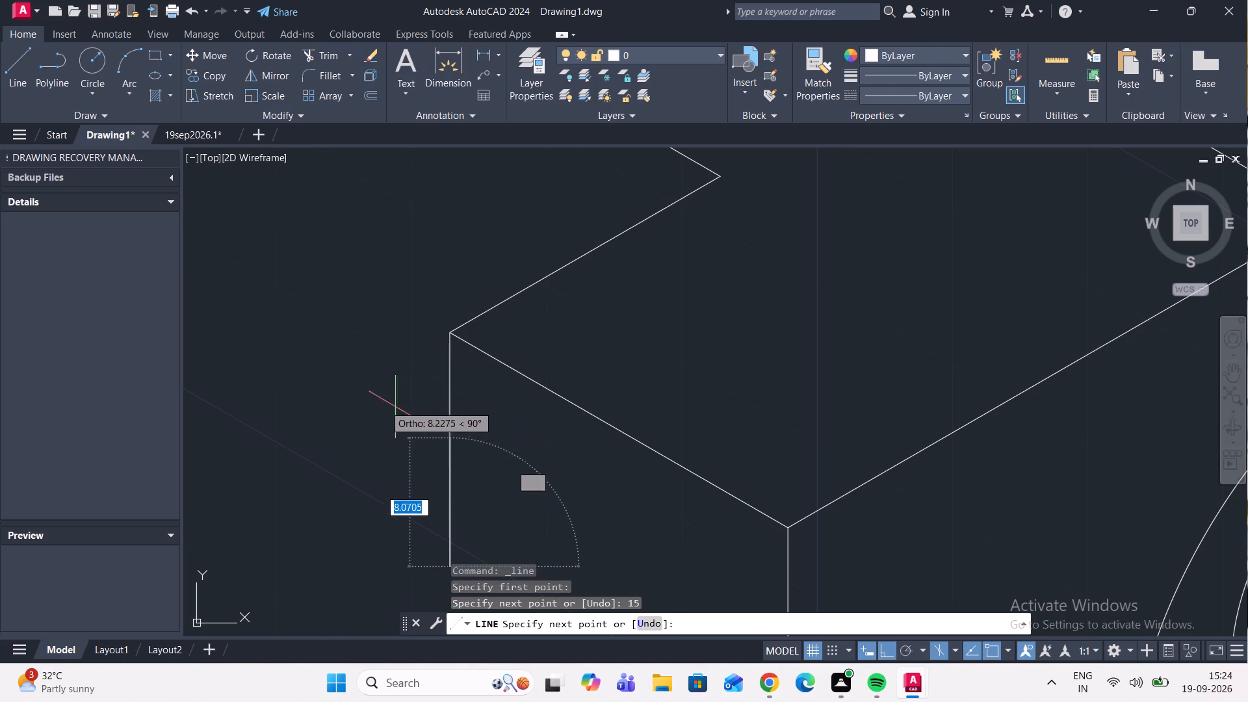
scroll(315, 389, "down", 3)
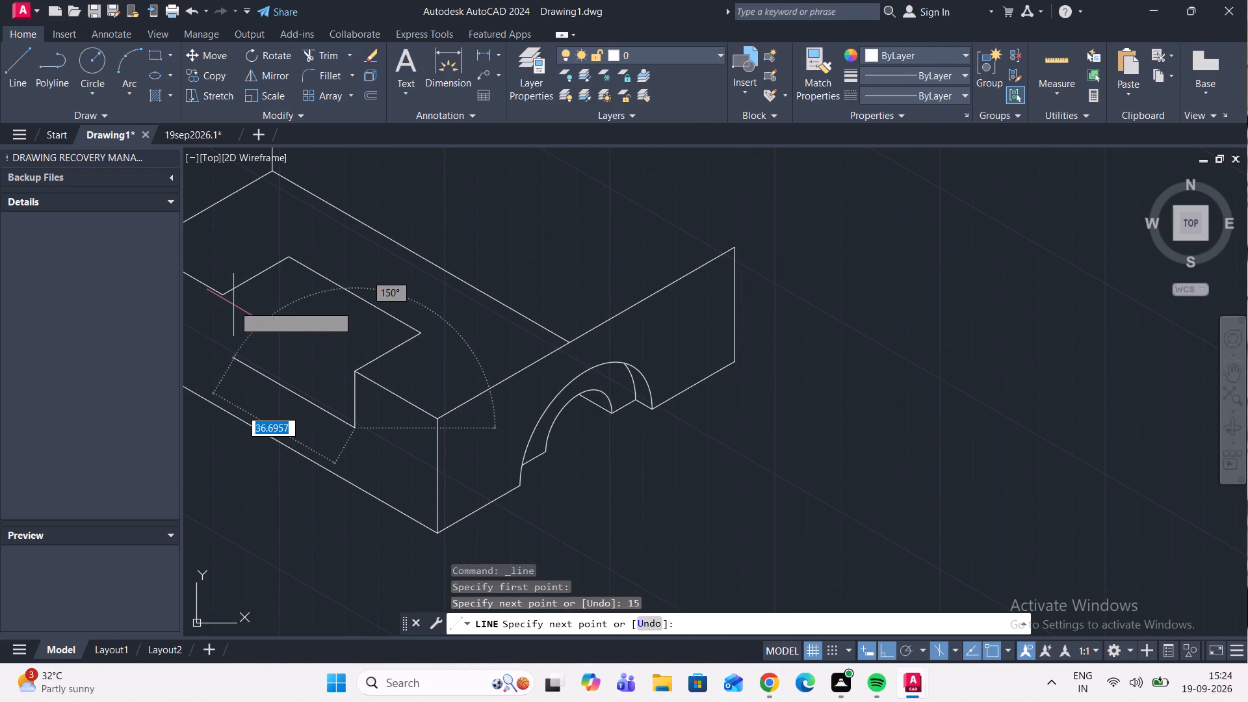
type("40")
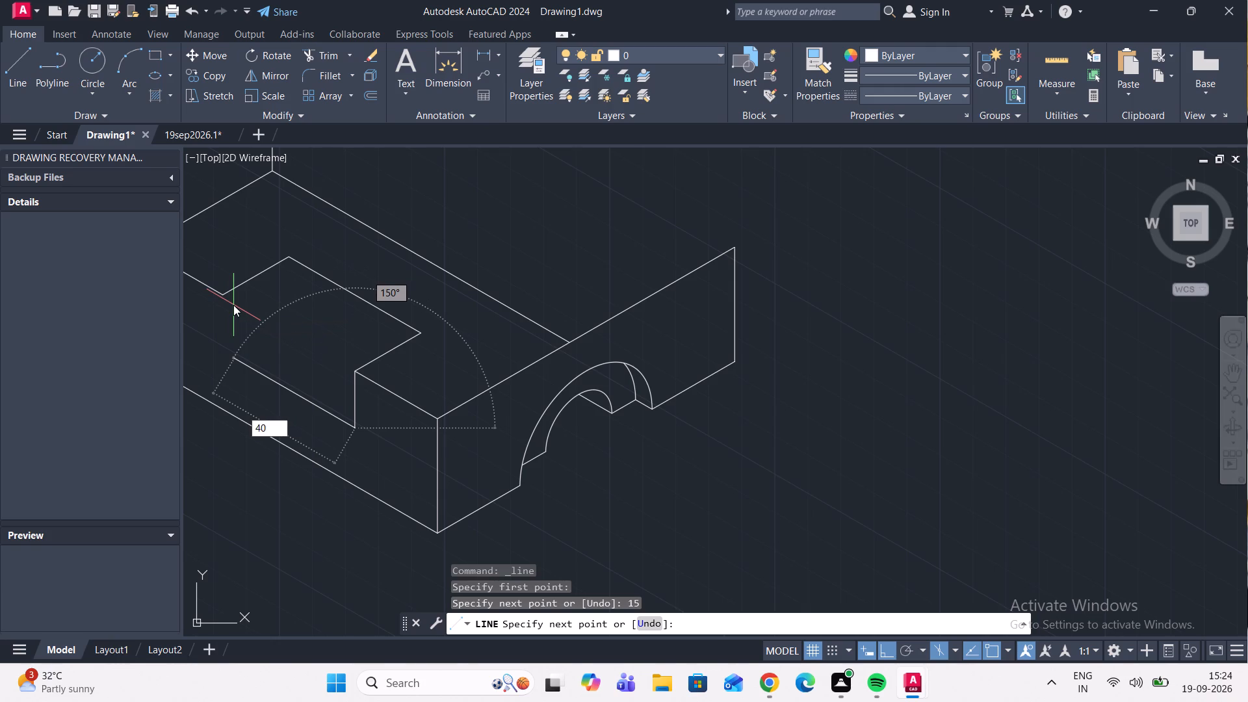
key("Return")
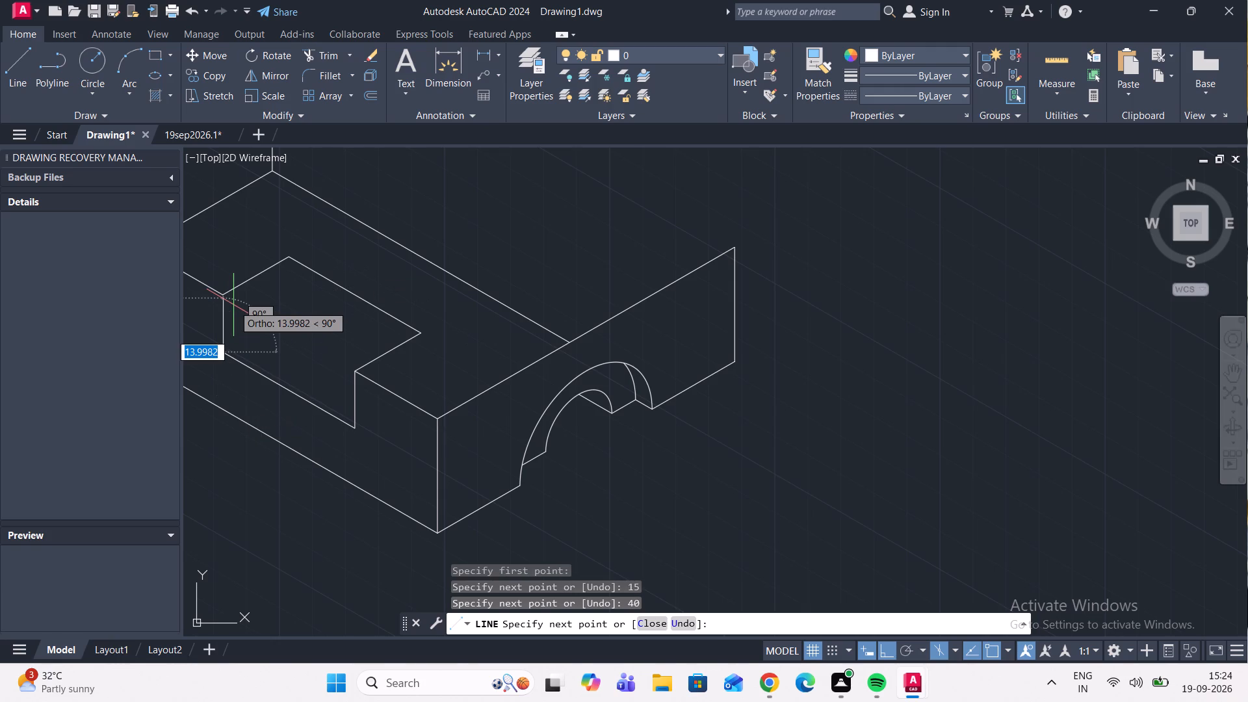
scroll(219, 296, "up", 2)
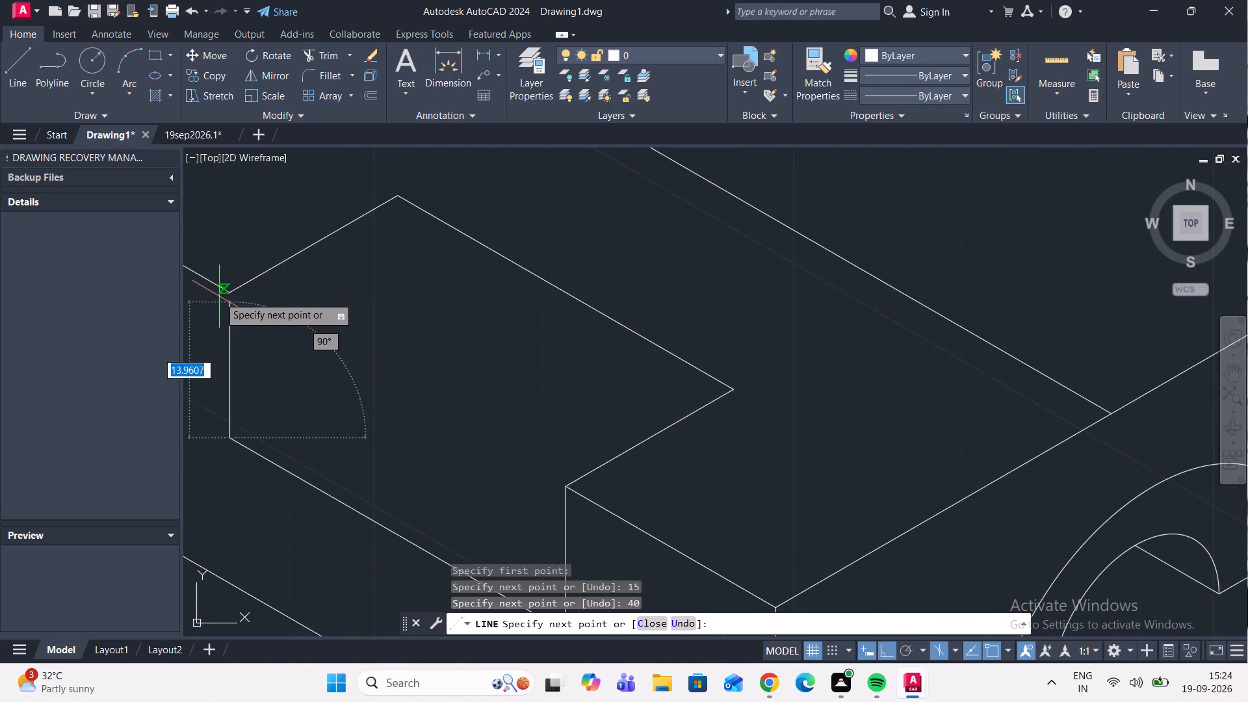
middle_click_drag(219, 297, 392, 376)
scroll(403, 378, "up", 3)
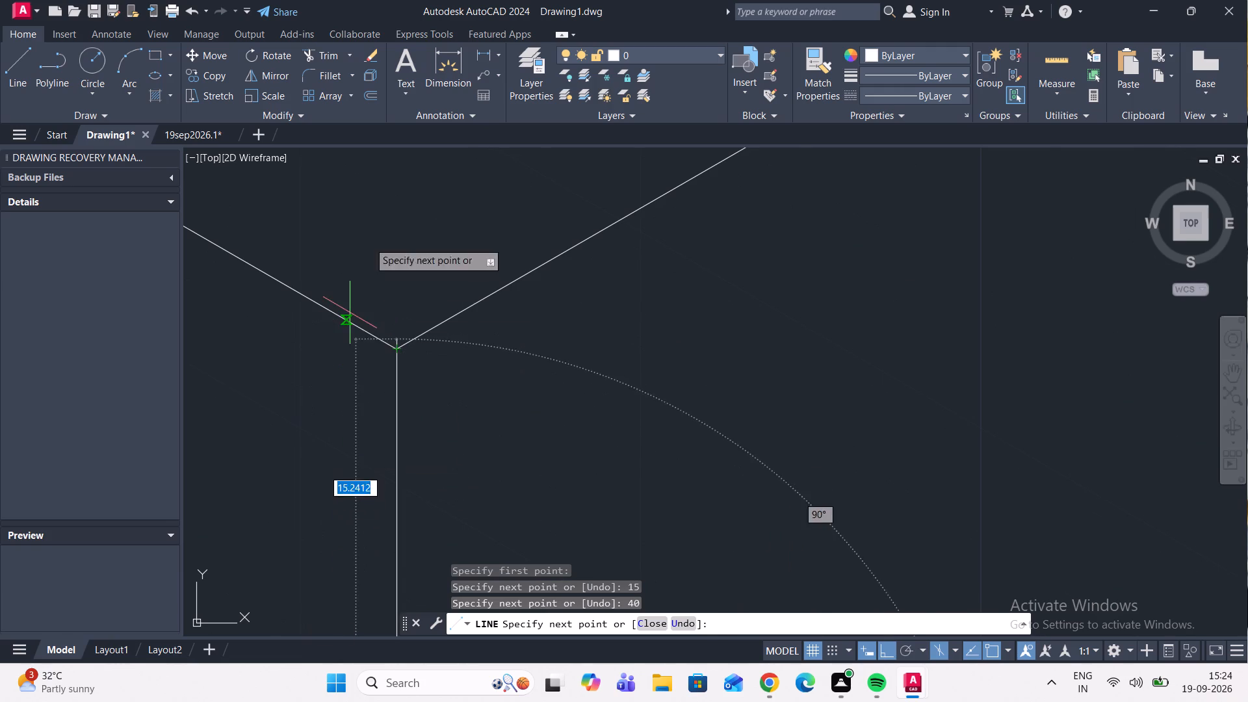
scroll(381, 290, "up", 2)
left_click(381, 290)
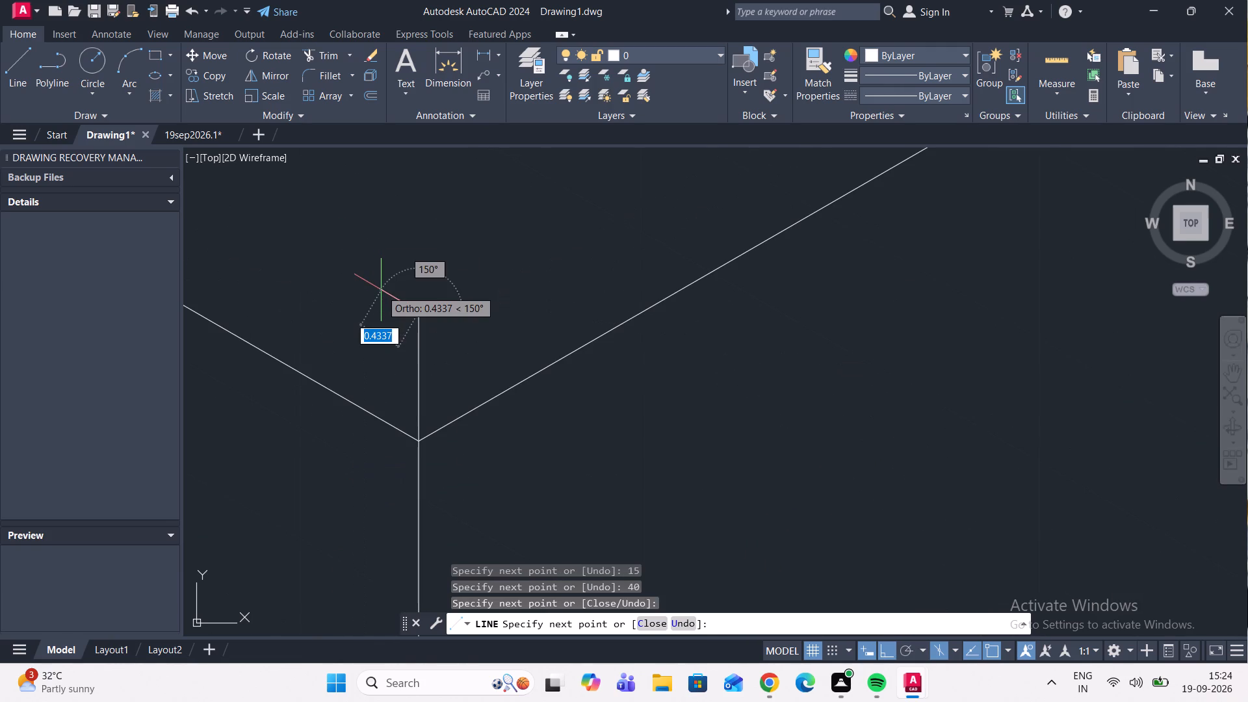
key("Escape")
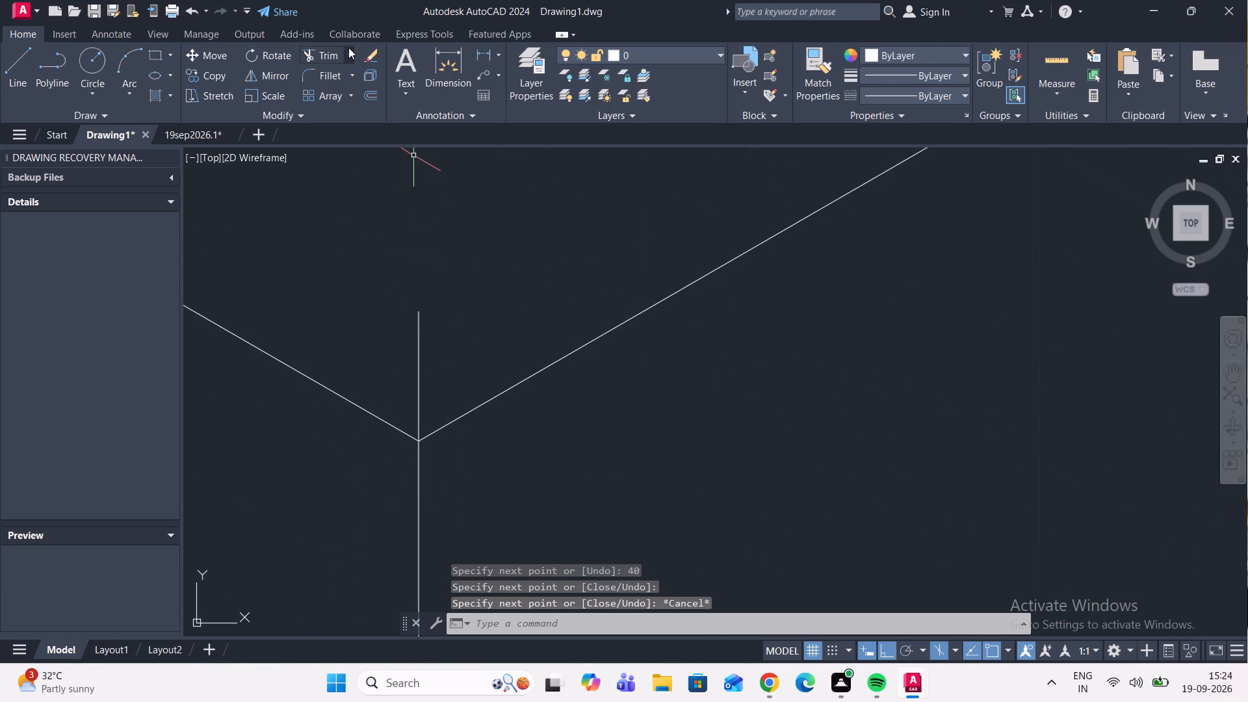
Trim the vertical line's overhang above the notch's left front corner.
left_click(334, 55)
left_click(421, 385)
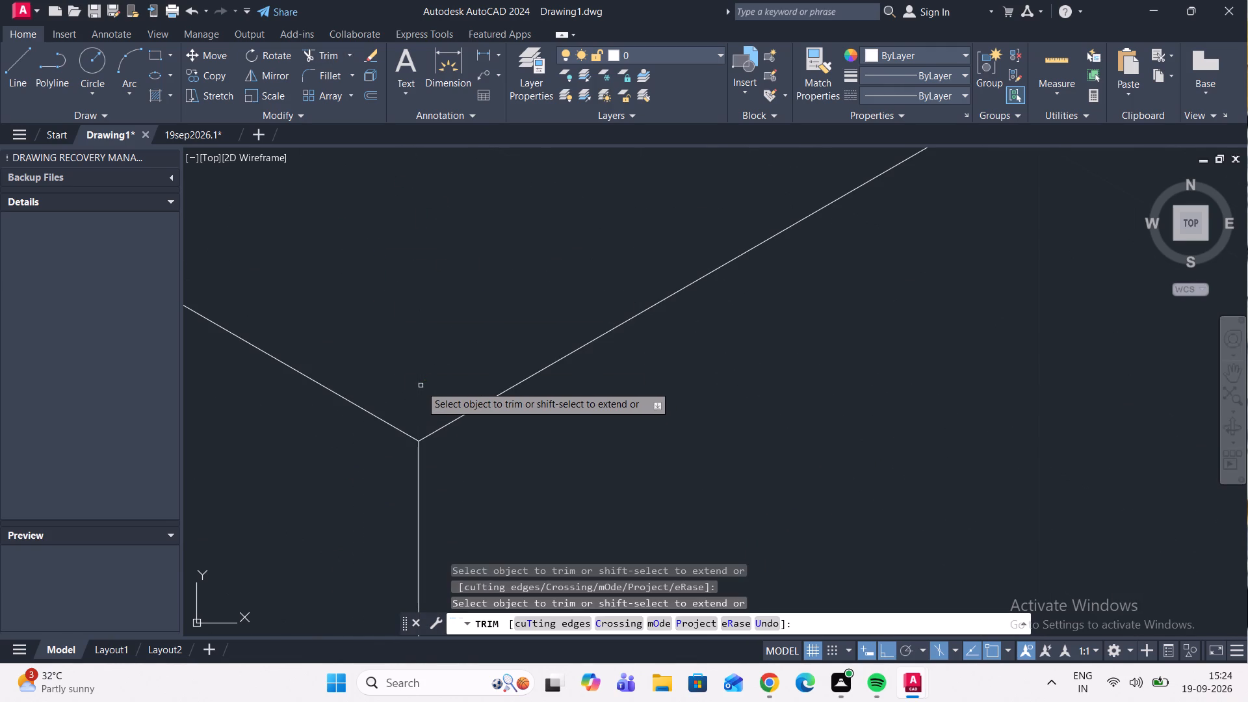
Draw a 20-long line at 30° in the top isoplane from the lower left corner of the notch's front outline.
scroll(421, 370, "down", 4)
scroll(554, 408, "down", 3)
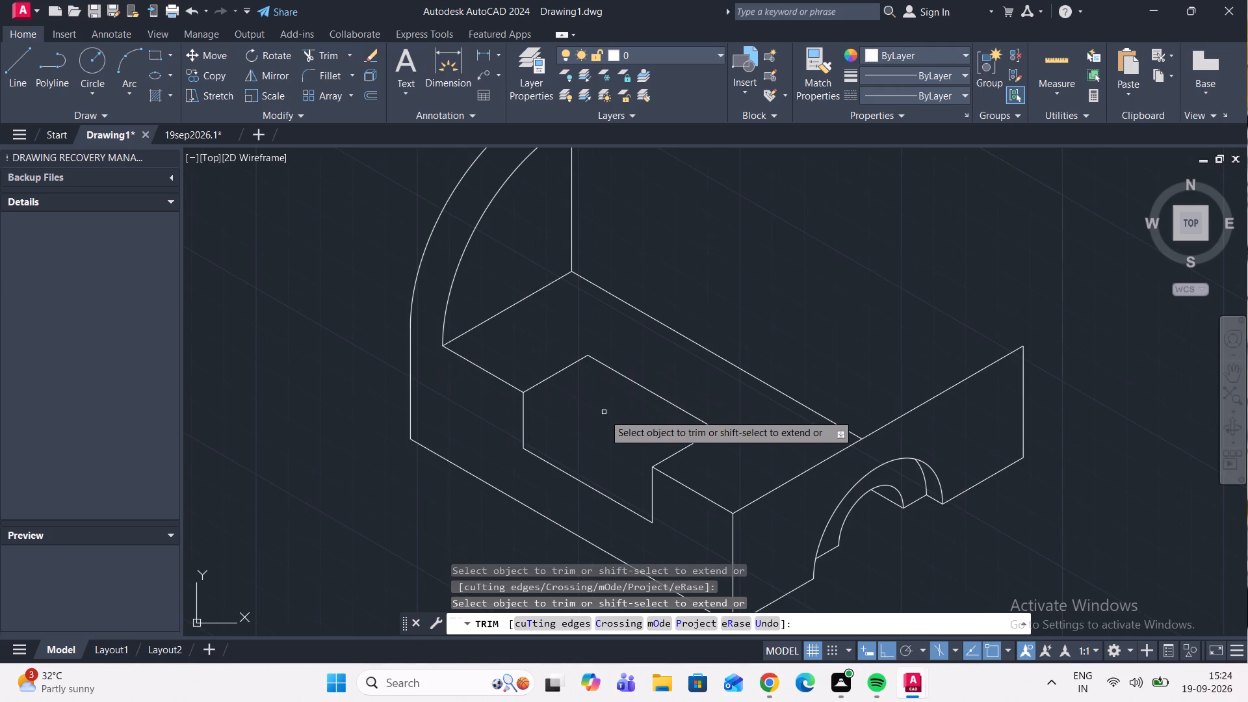
left_click(25, 68)
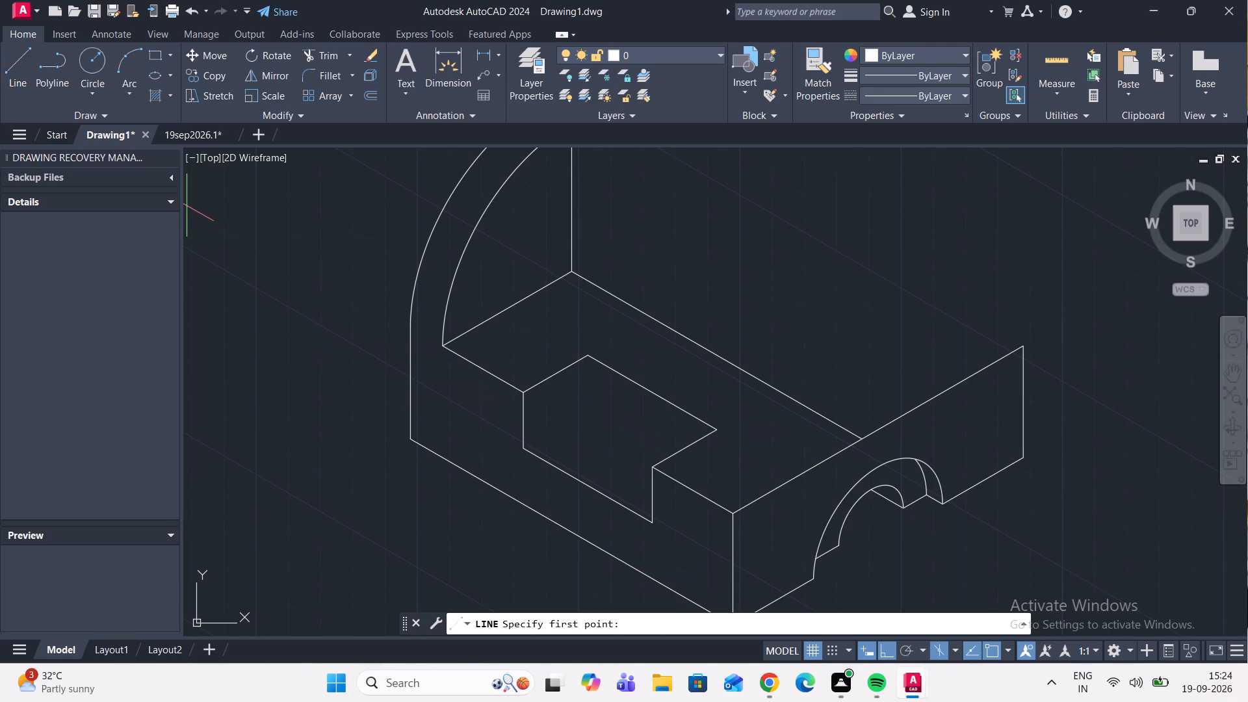
scroll(483, 292, "down", 2)
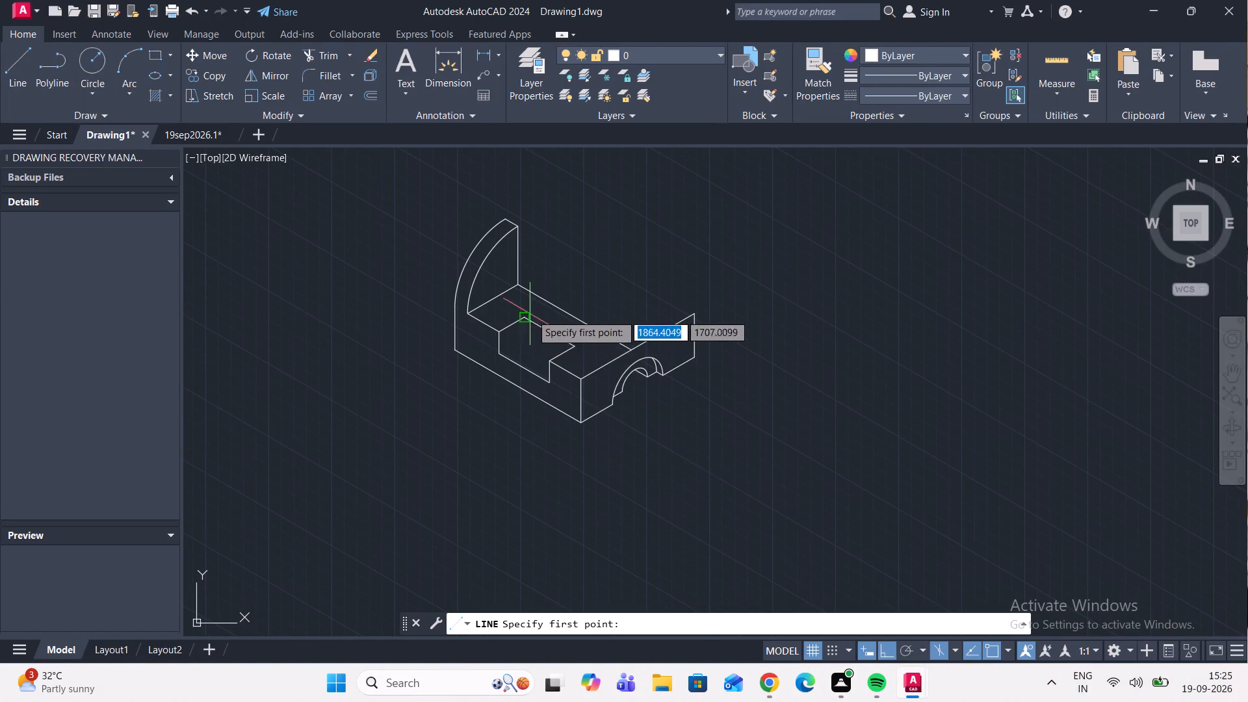
scroll(536, 332, "up", 2)
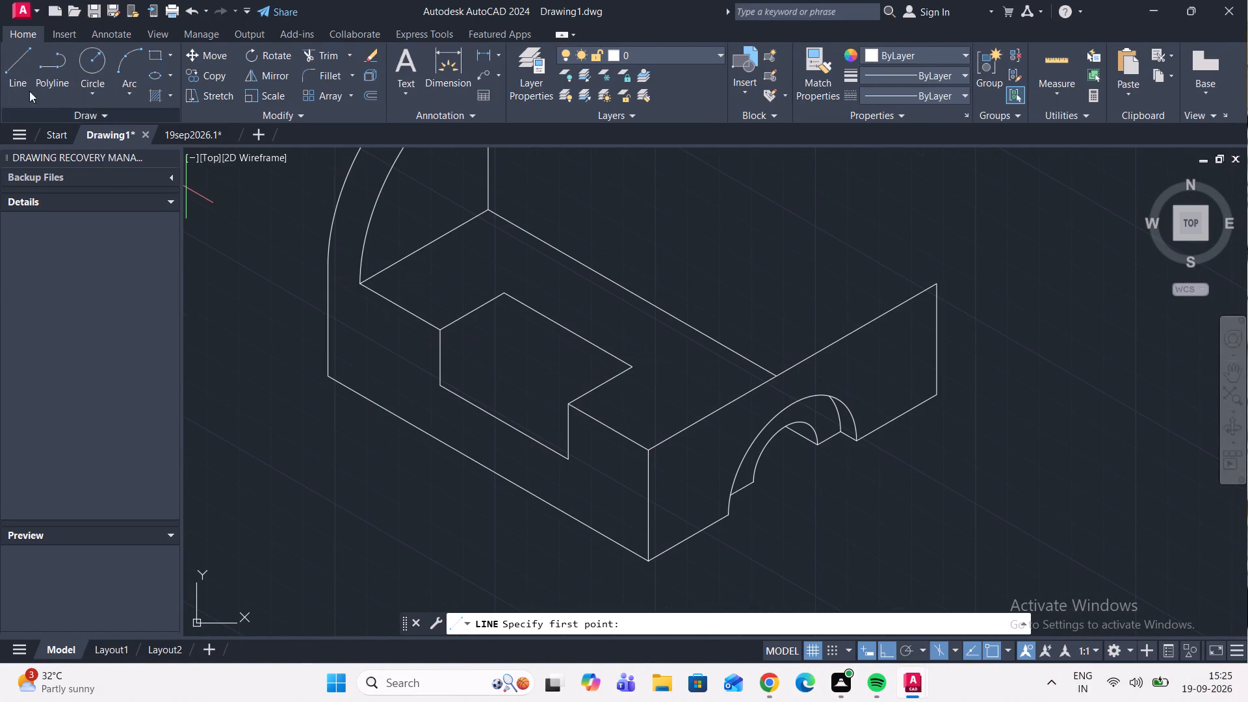
left_click(16, 70)
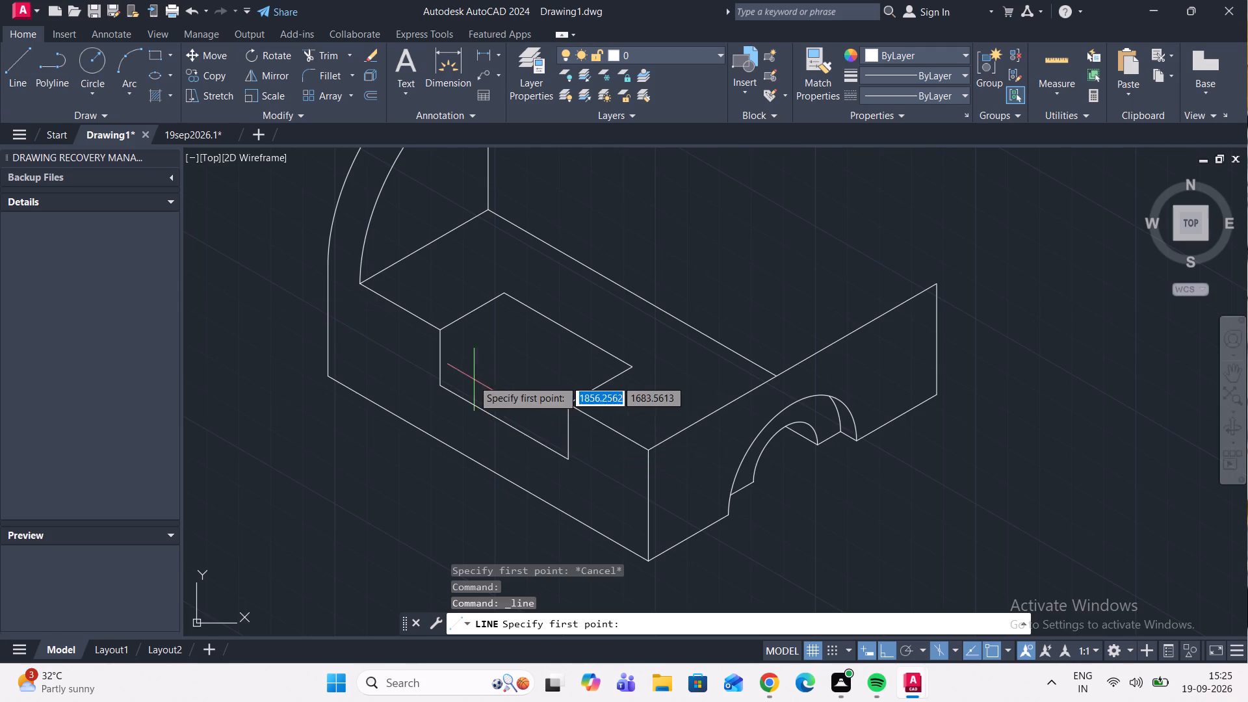
scroll(466, 380, "up", 2)
left_click(400, 391)
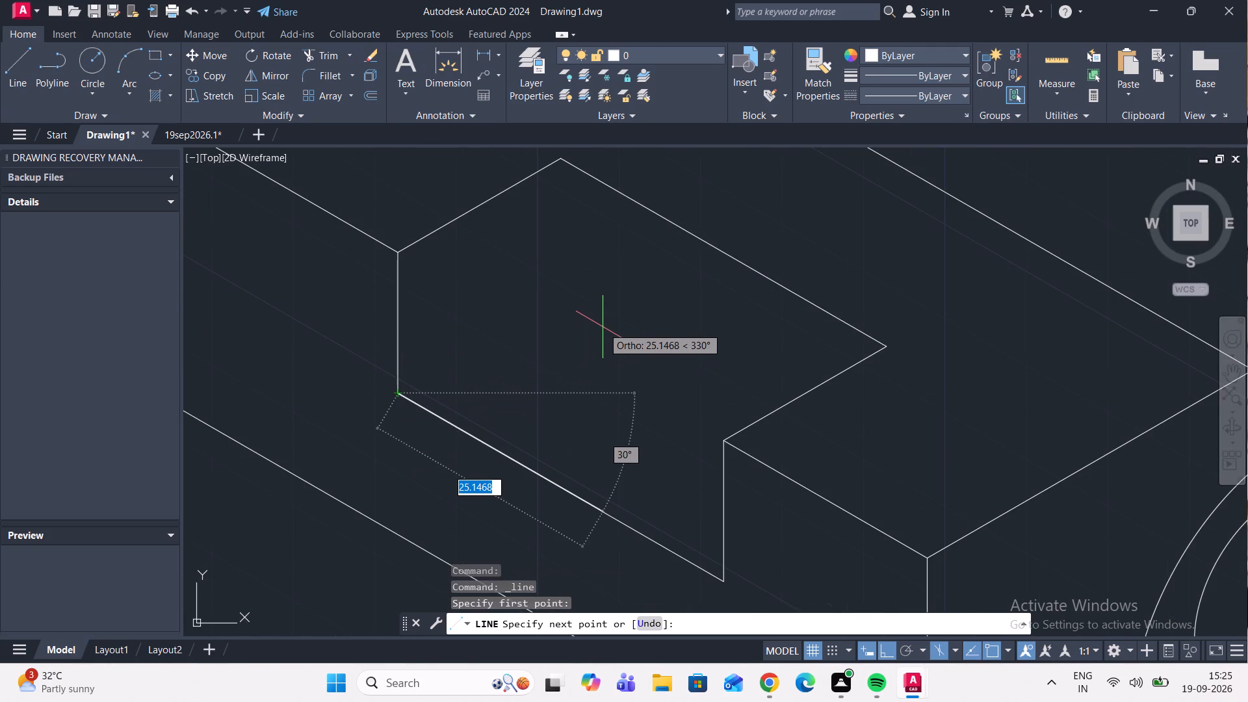
key("F5")
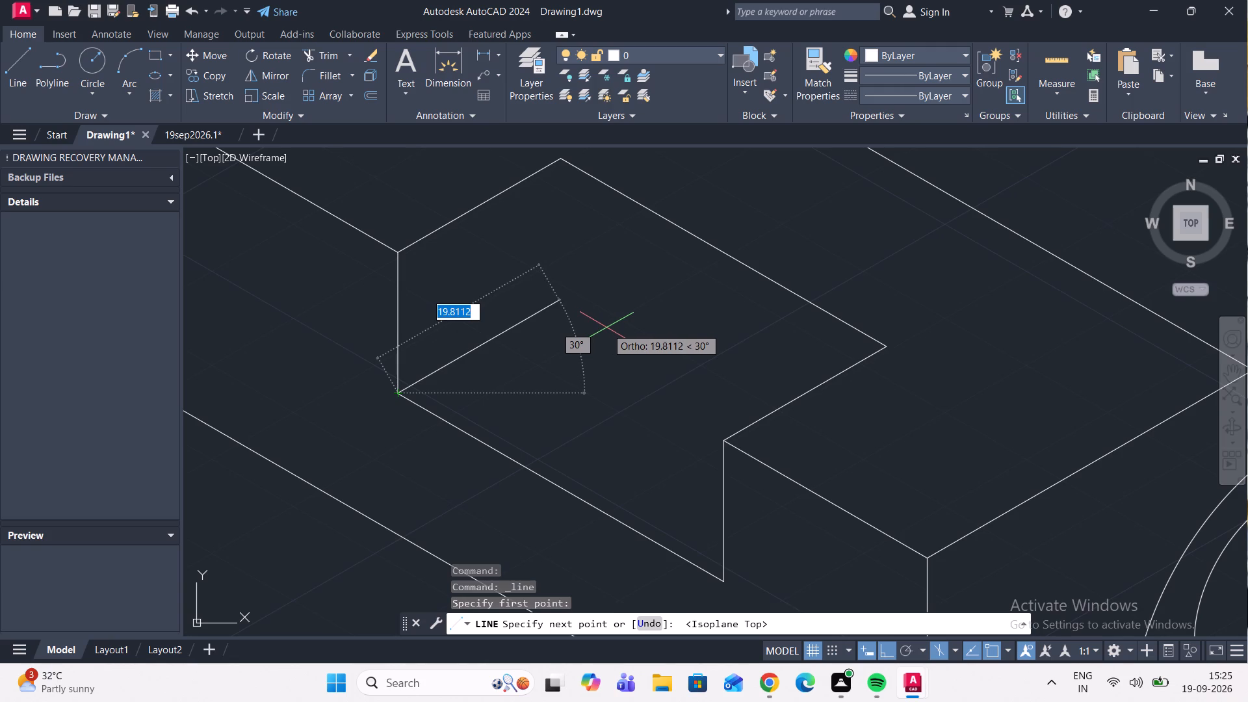
key("2")
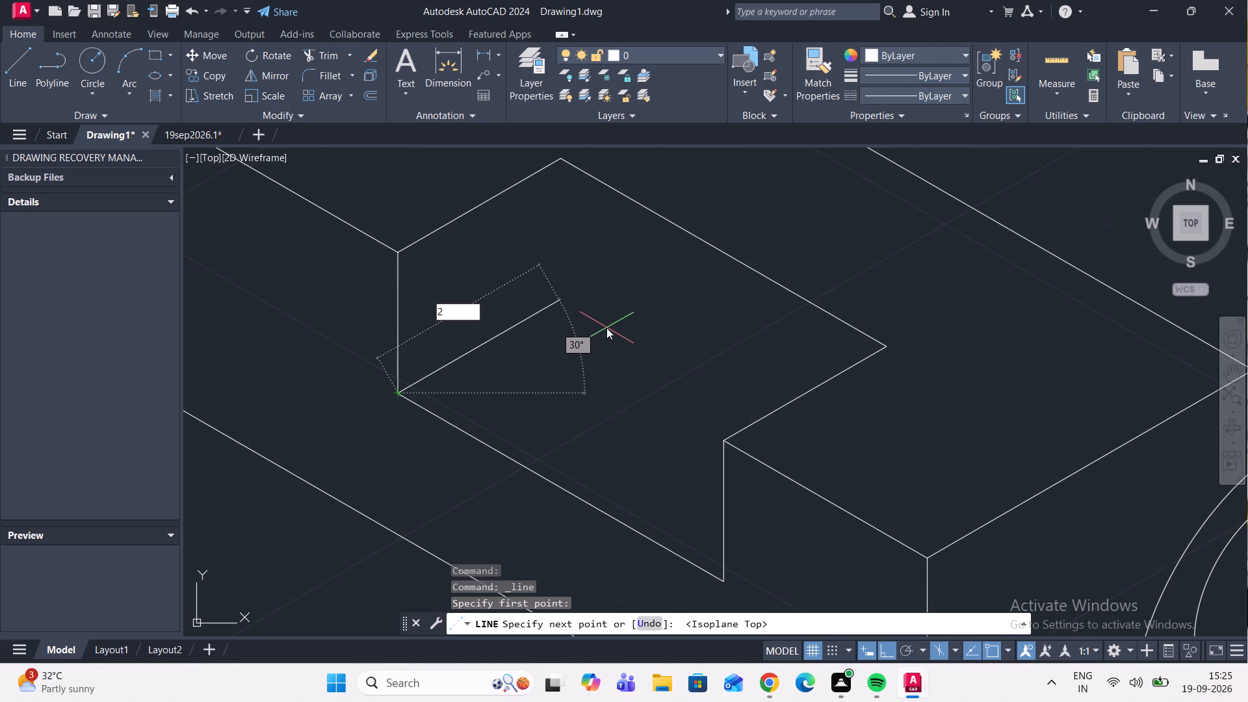
key("0")
key("Return")
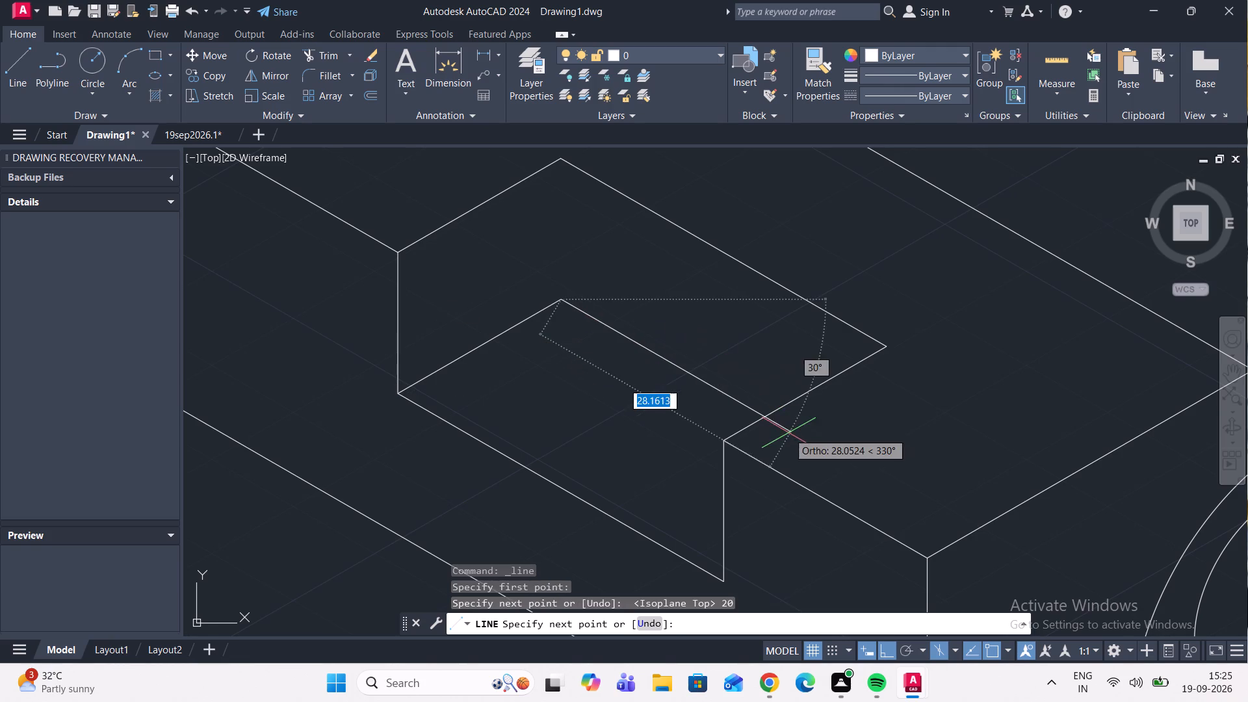
Continue the notch floor's rear edge from the 20-long line's end at 330°, past the notch's right top edge.
scroll(828, 465, "up", 1)
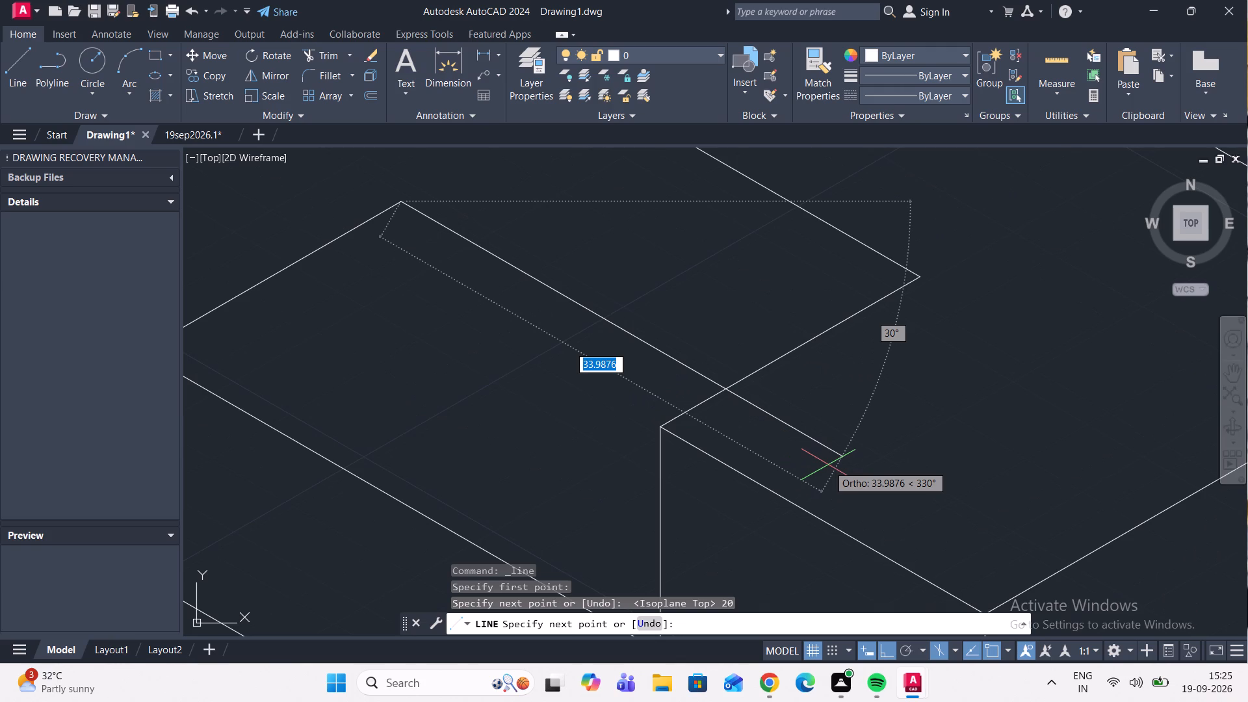
scroll(826, 465, "down", 1)
scroll(825, 465, "up", 1)
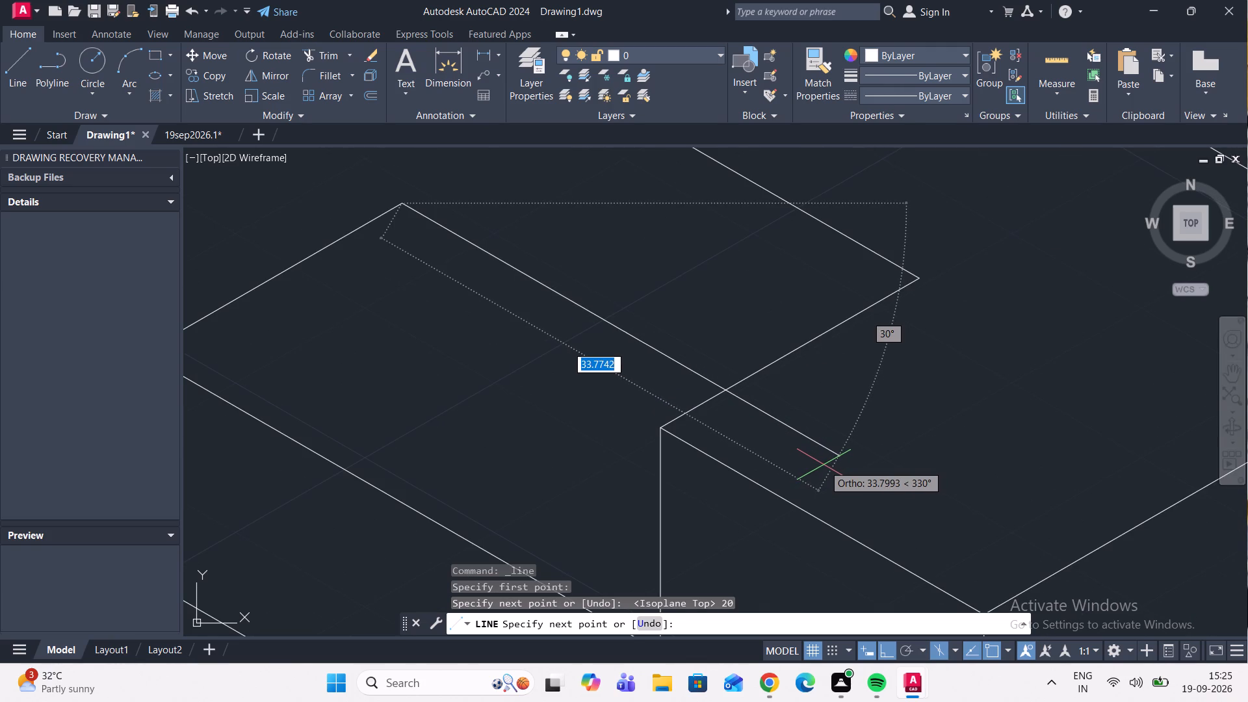
scroll(824, 464, "up", 1)
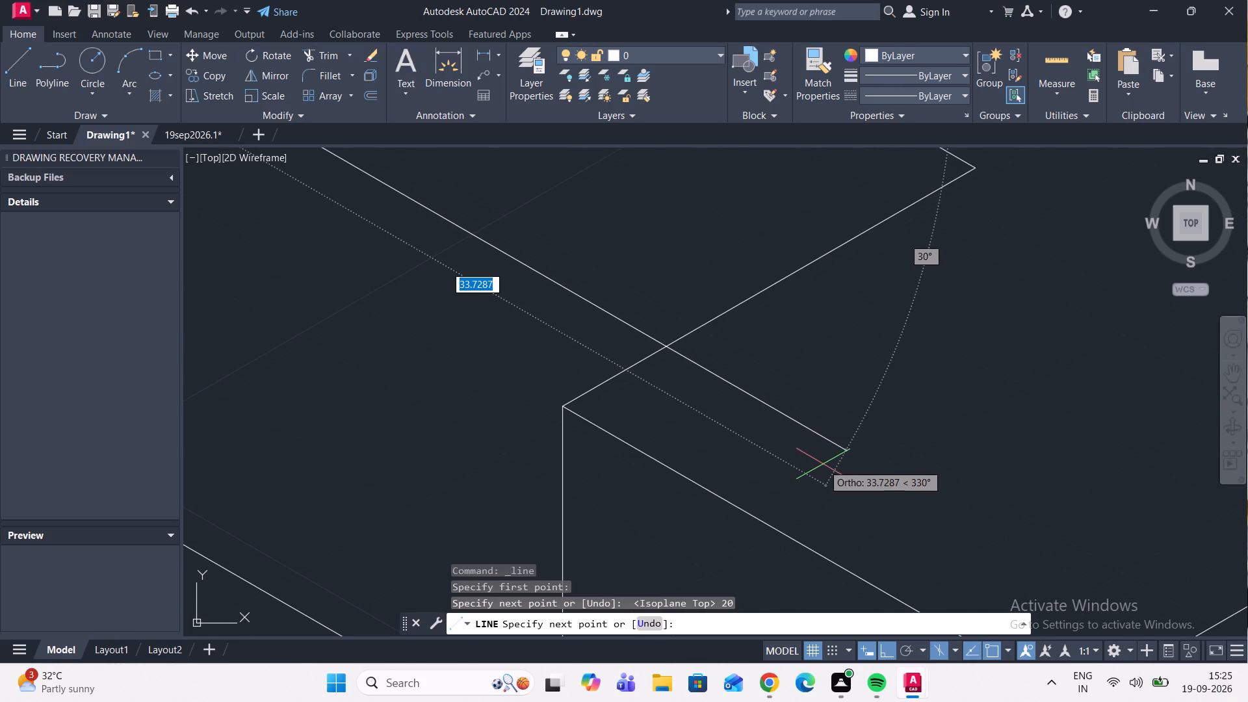
scroll(823, 464, "down", 2)
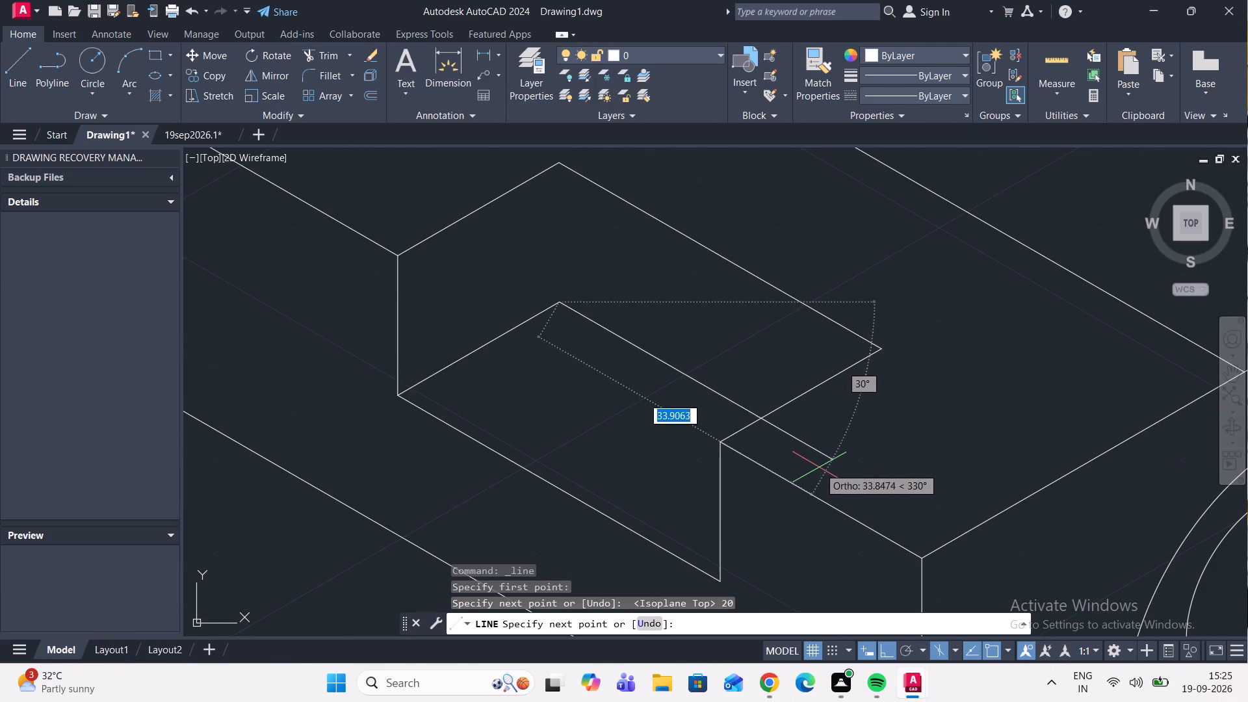
scroll(816, 472, "down", 1)
scroll(811, 476, "up", 1)
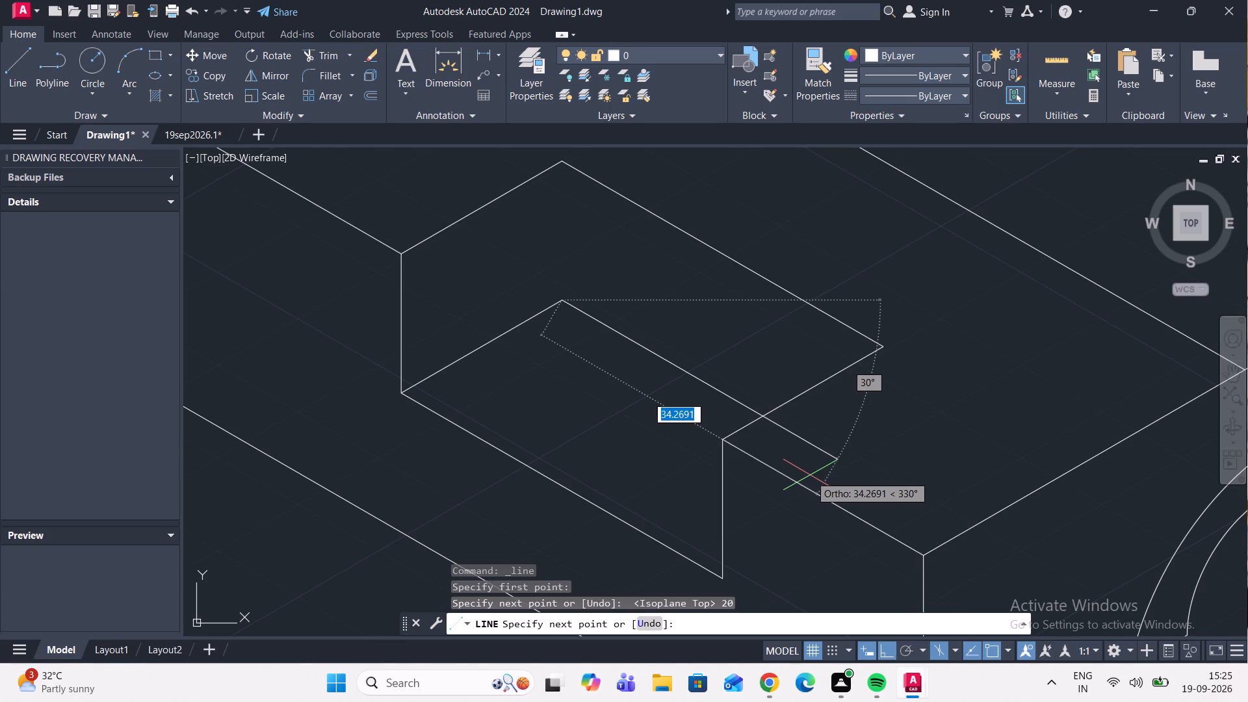
scroll(810, 475, "up", 1)
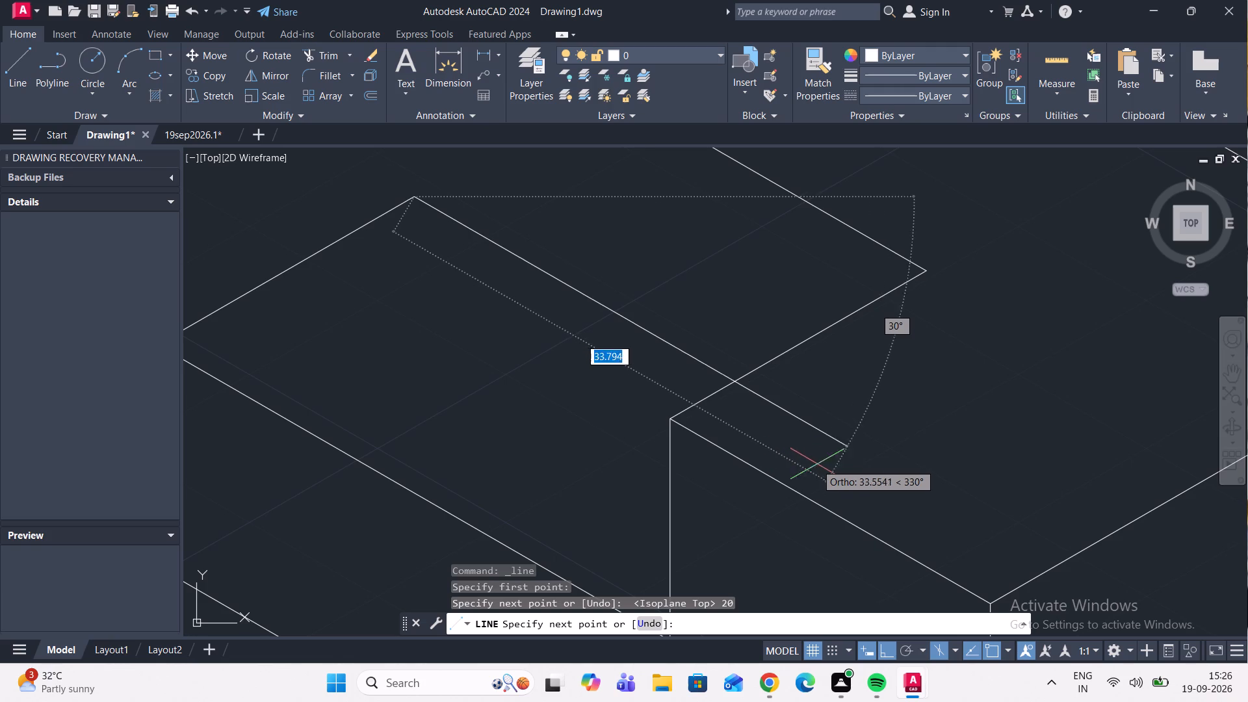
left_click(882, 471)
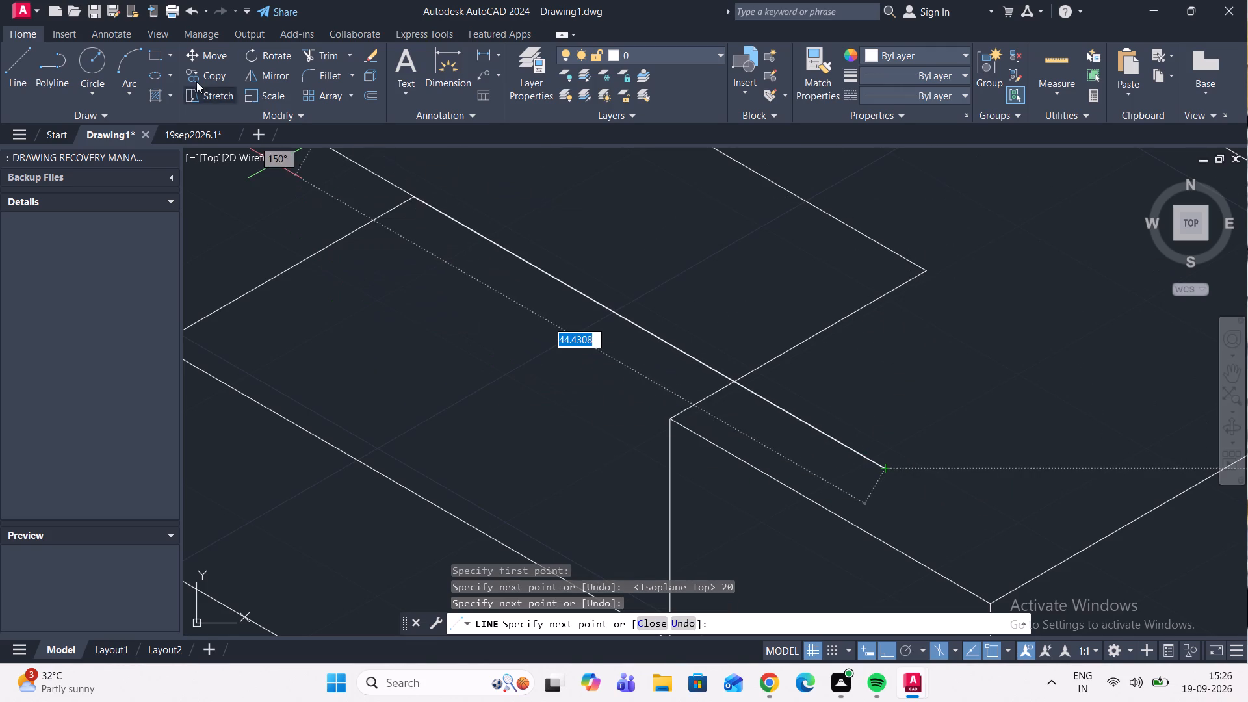
Trim the floor edge's overhang beyond the notch's right top edge.
left_click(325, 45)
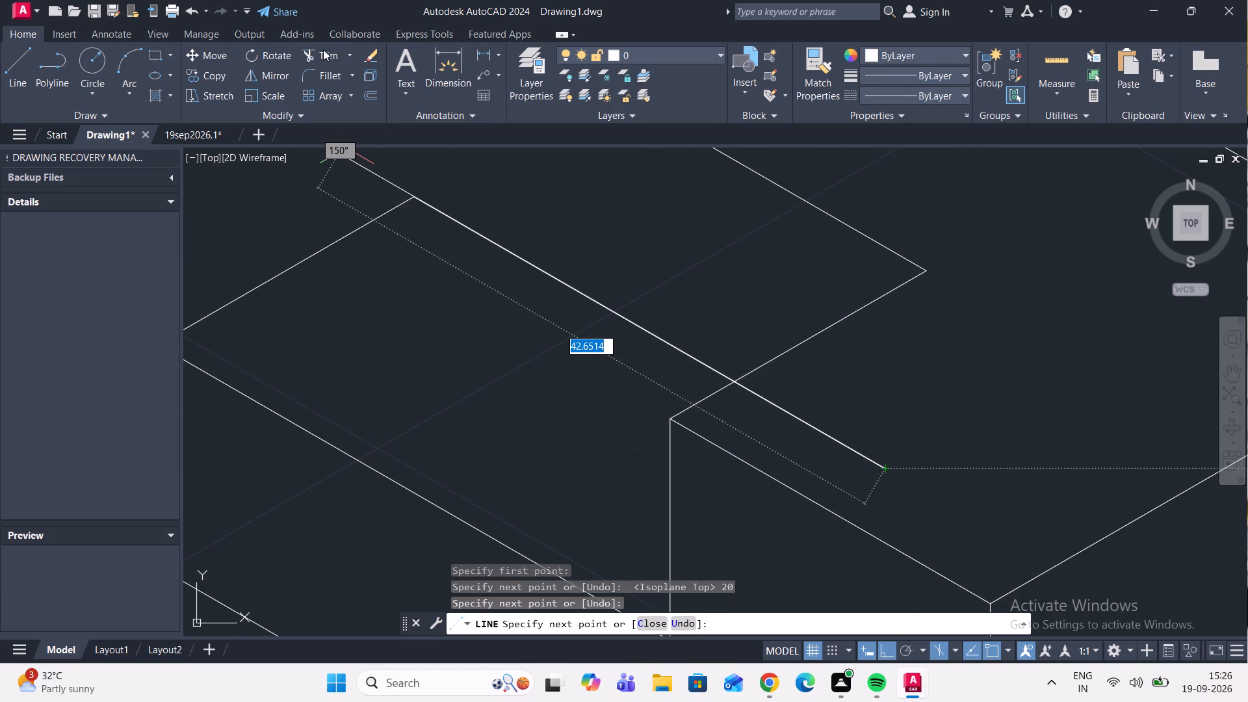
left_click(323, 51)
left_click(827, 434)
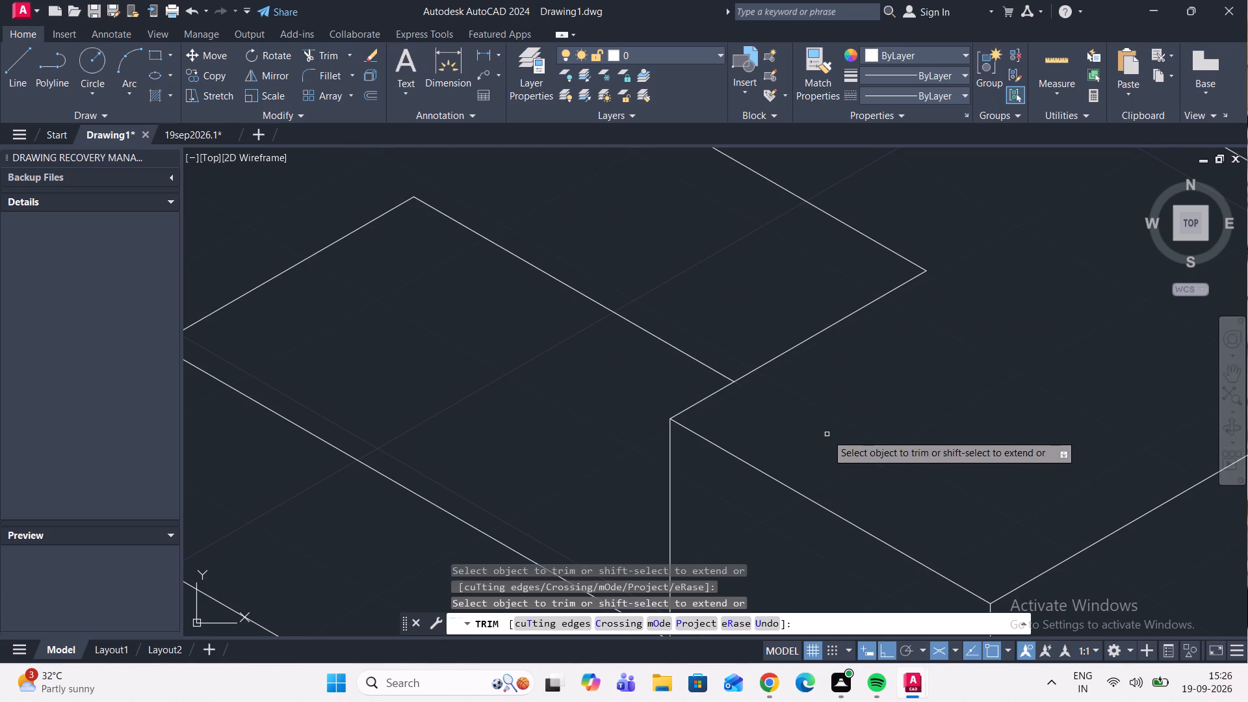
Draw the notch's inner vertical edge from the floor's rear left corner up to the rear left top corner.
scroll(851, 392, "down", 3)
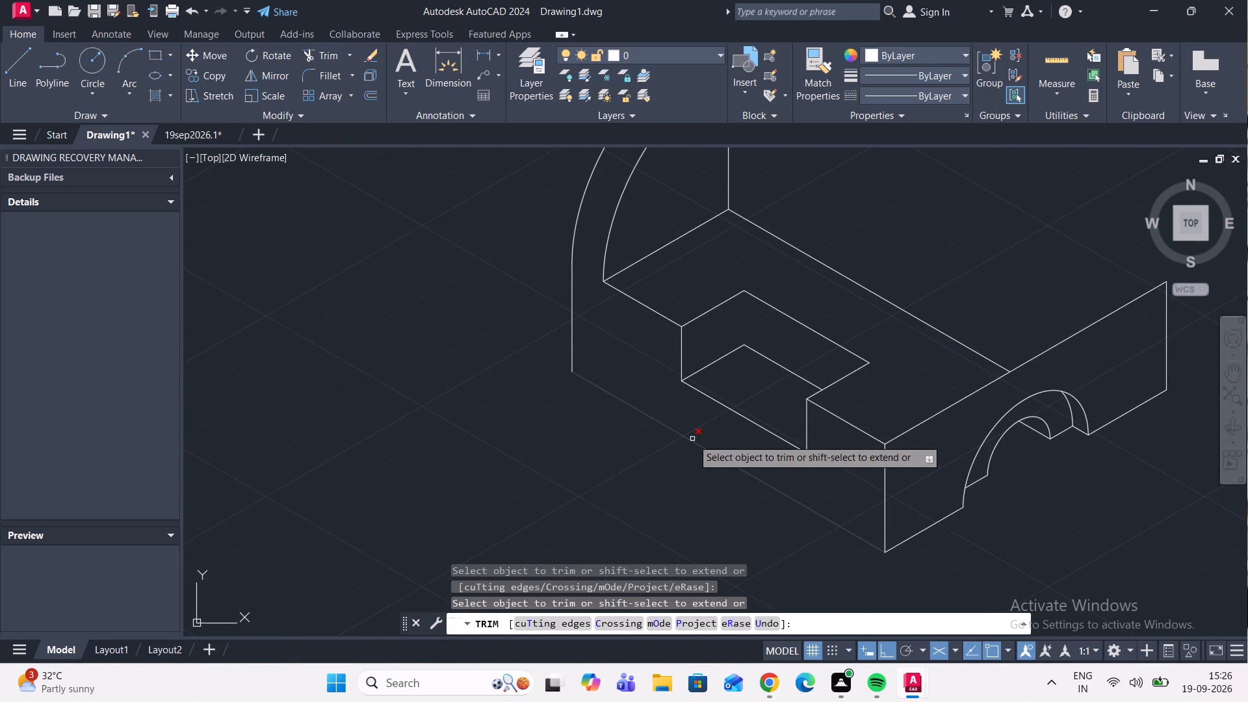
left_click(19, 68)
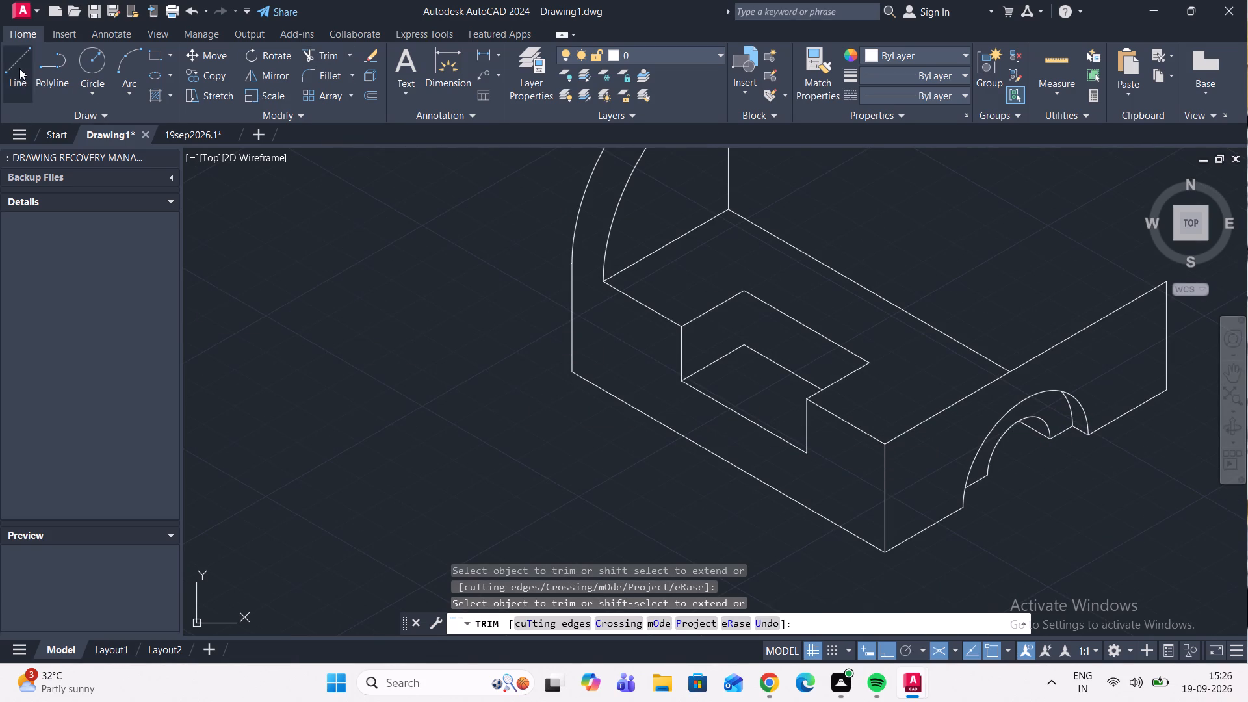
scroll(787, 346, "up", 1)
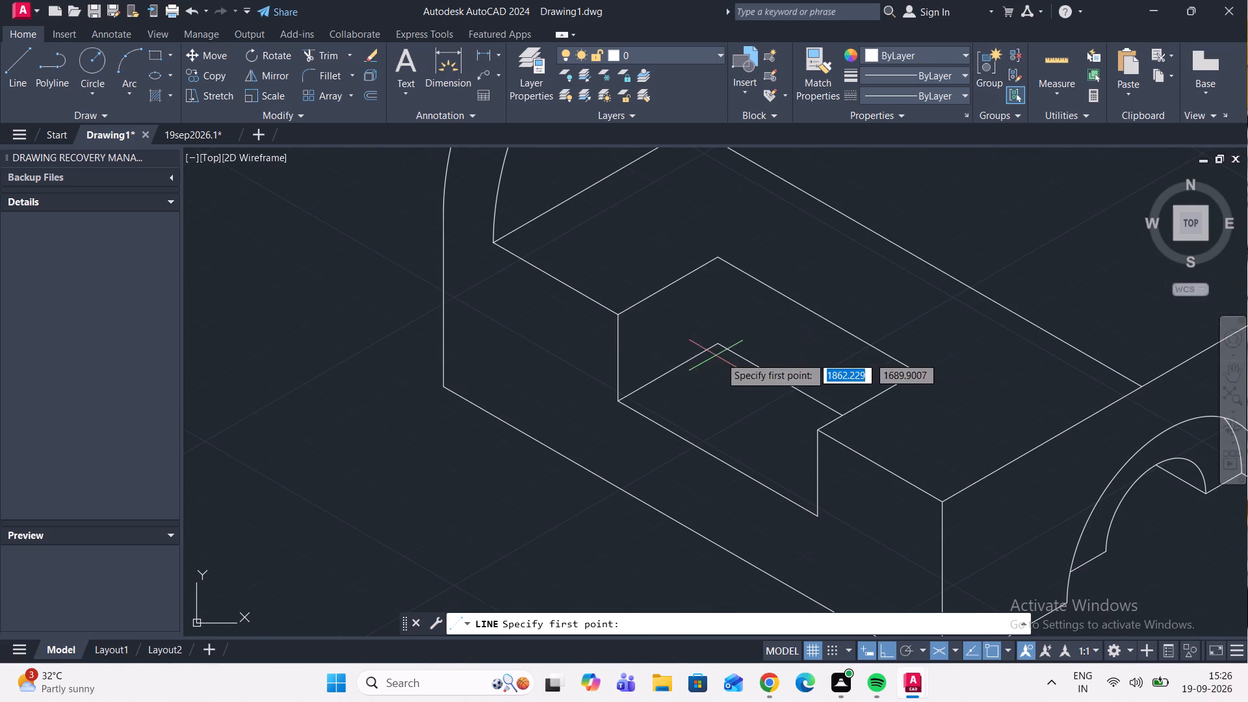
scroll(720, 357, "up", 3)
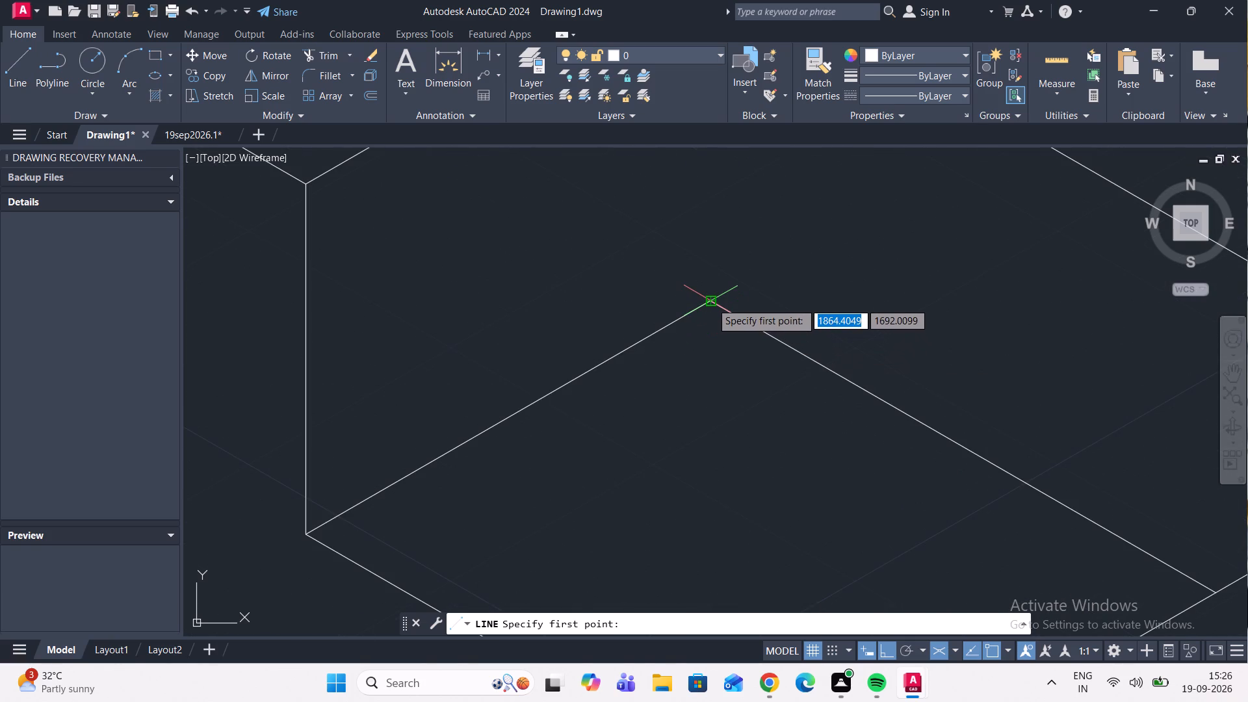
left_click(711, 302)
scroll(721, 279, "down", 2)
middle_click_drag(721, 278, 714, 491)
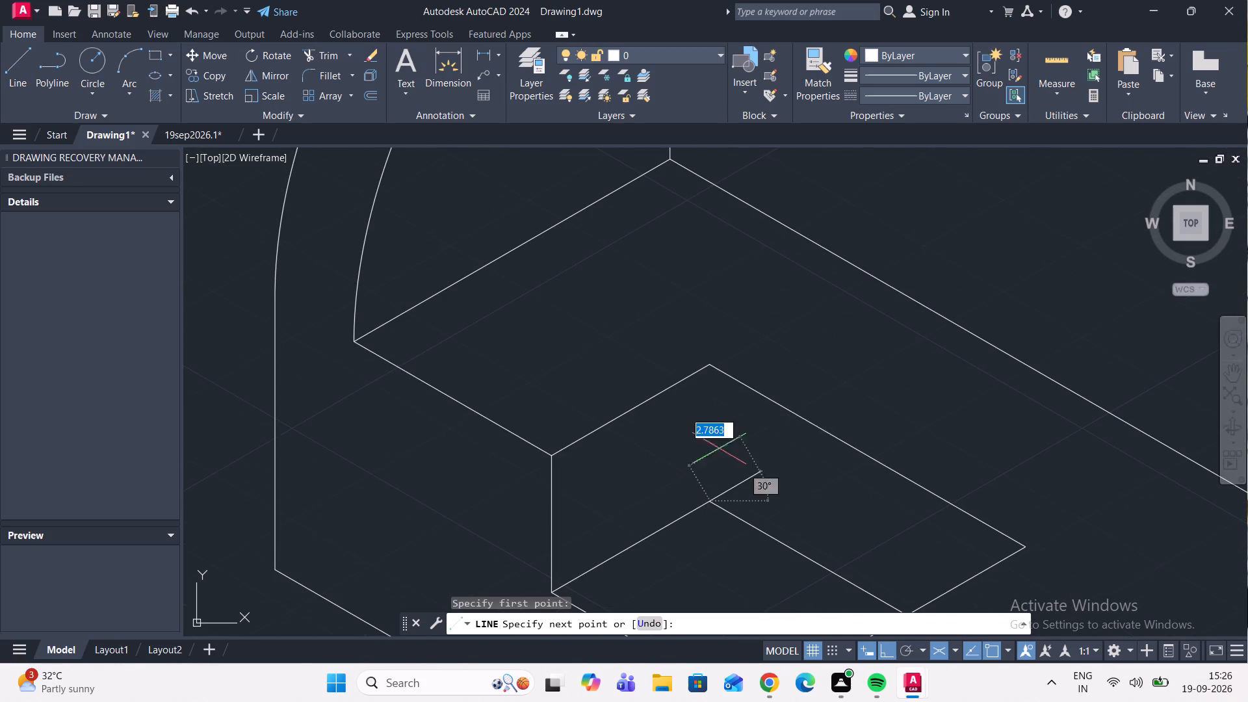
scroll(710, 368, "up", 2)
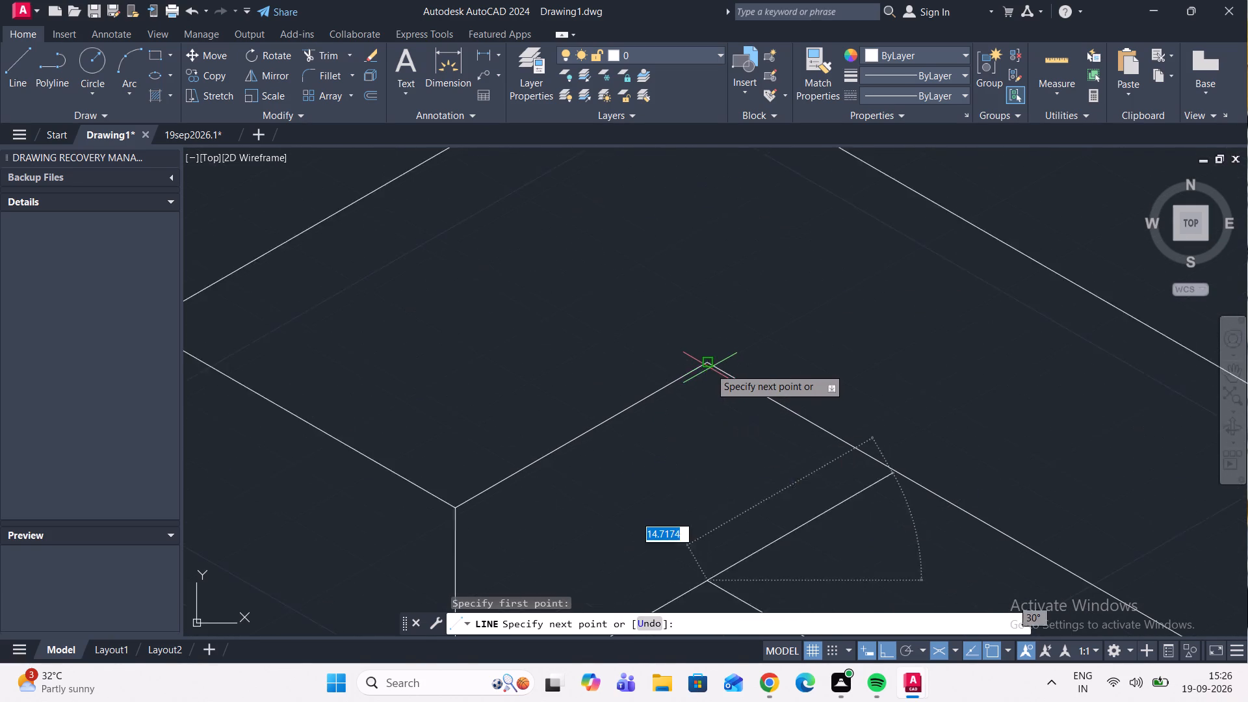
left_click(700, 356)
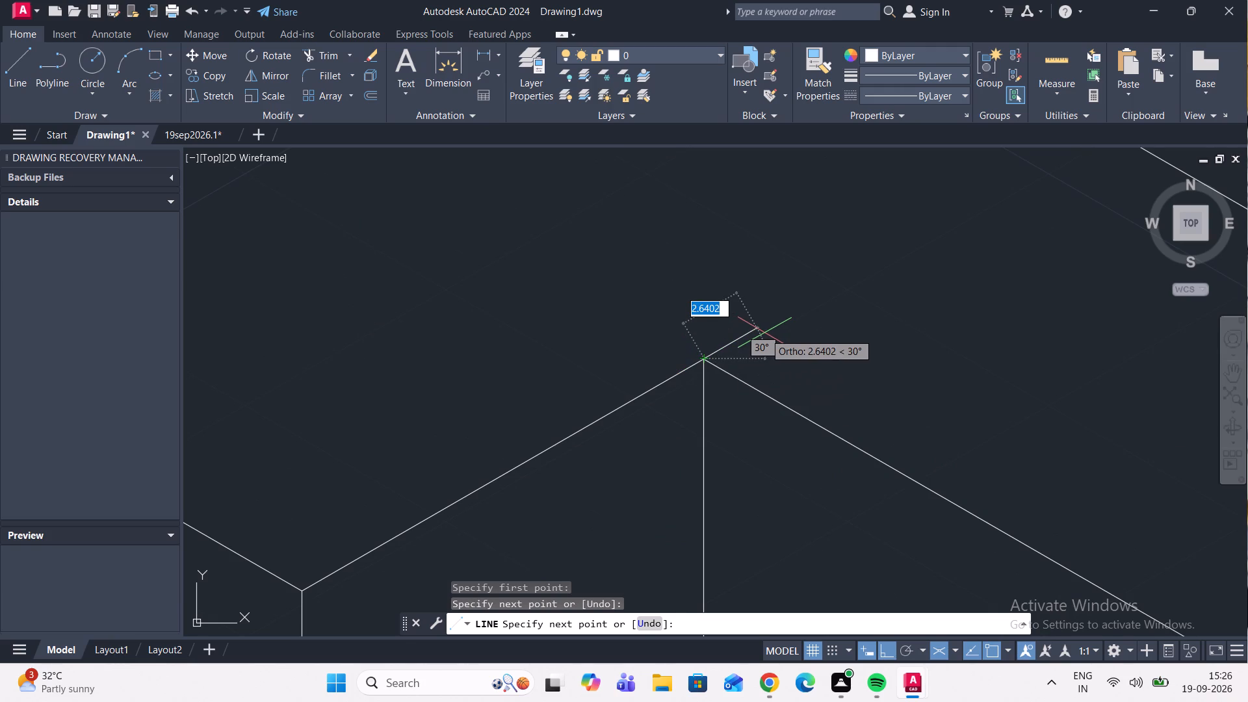
key("Escape")
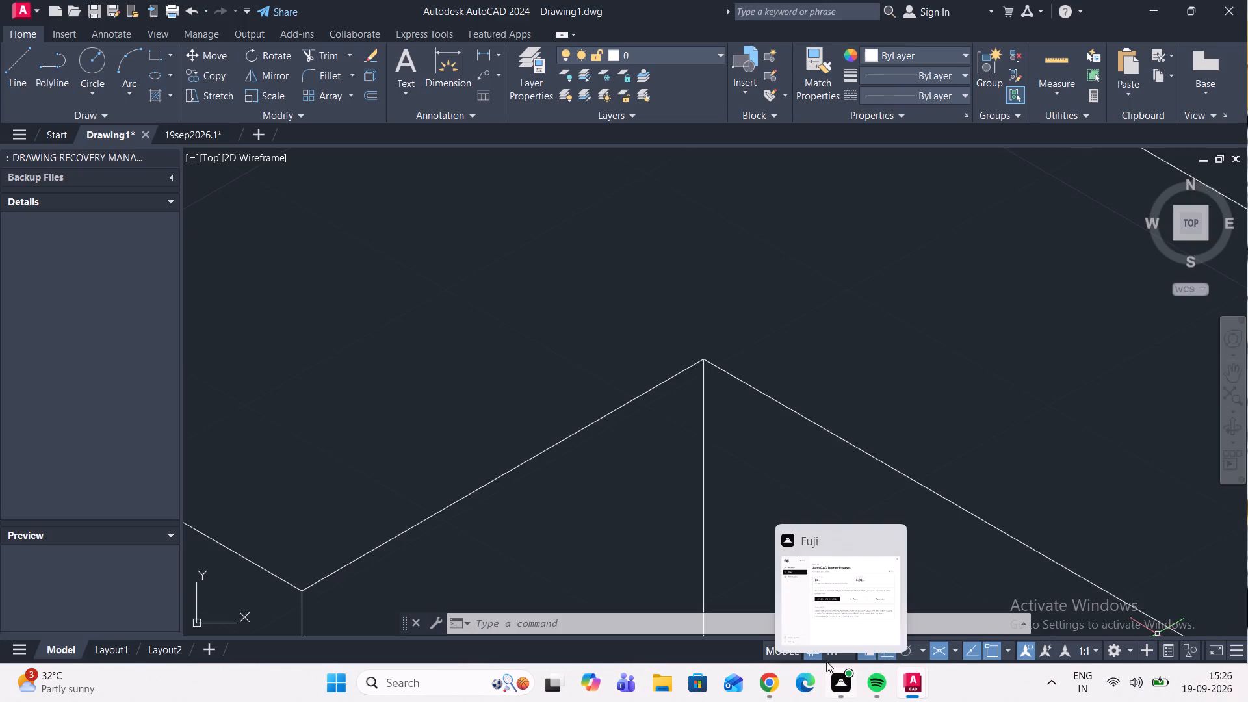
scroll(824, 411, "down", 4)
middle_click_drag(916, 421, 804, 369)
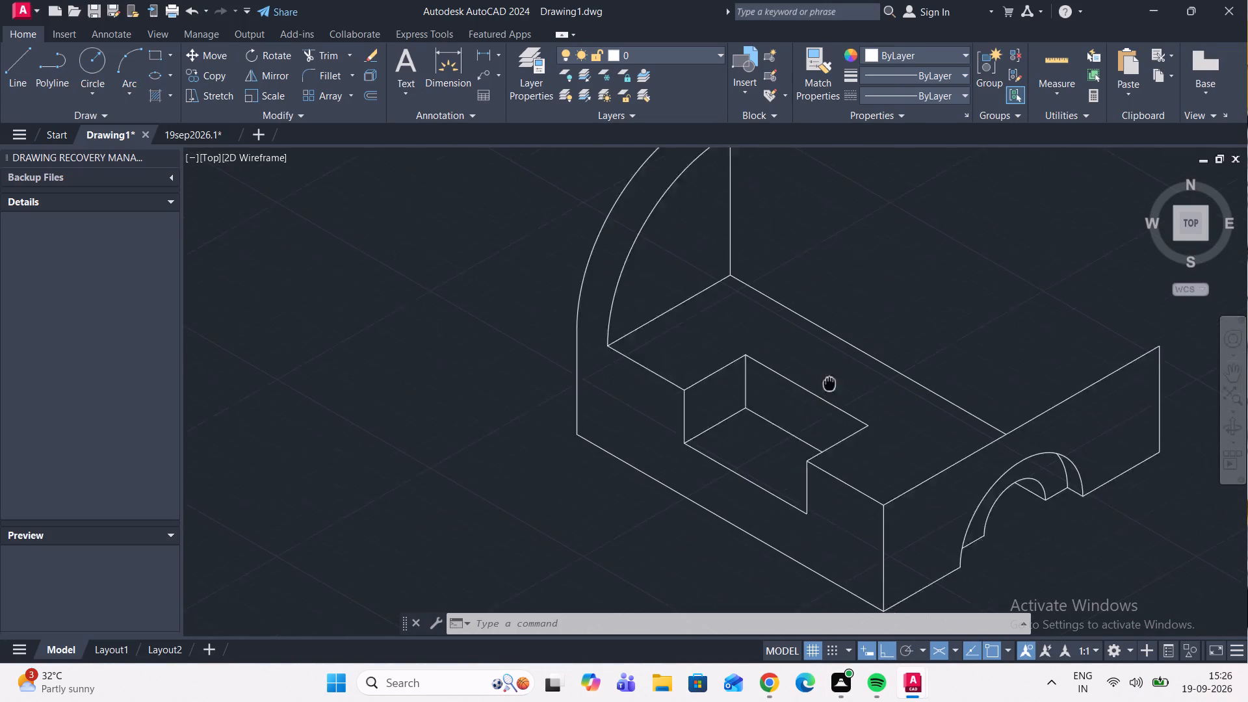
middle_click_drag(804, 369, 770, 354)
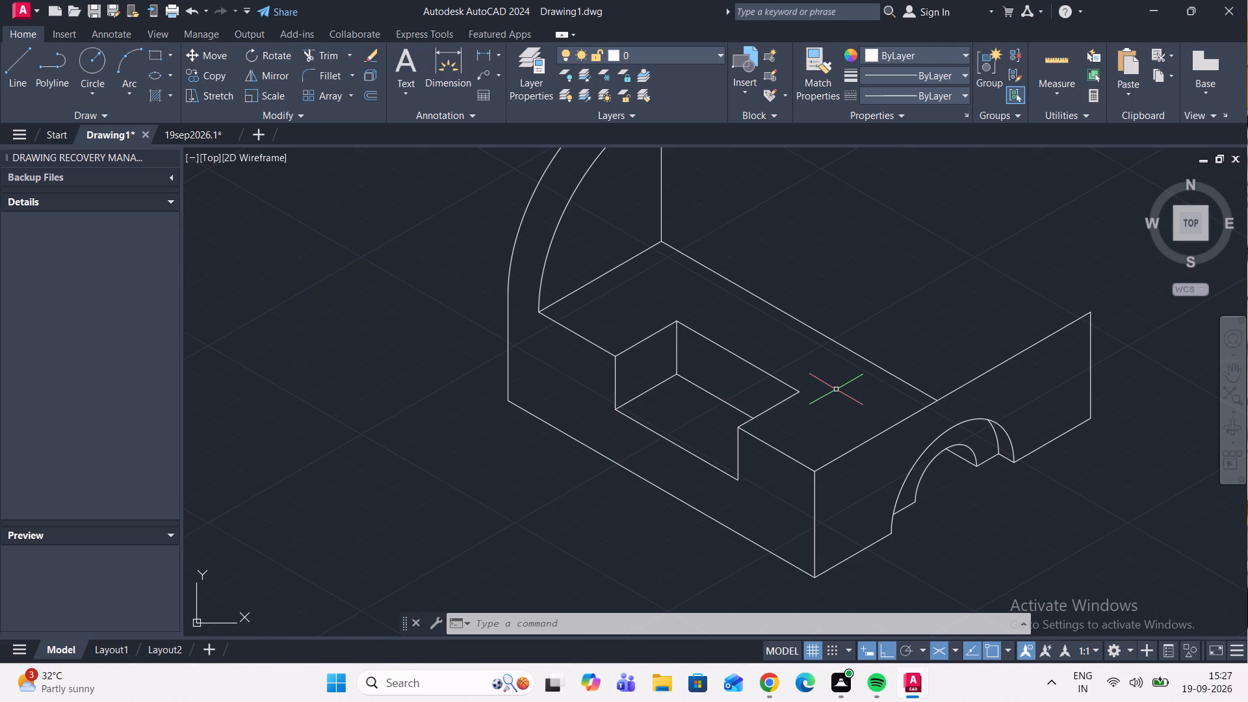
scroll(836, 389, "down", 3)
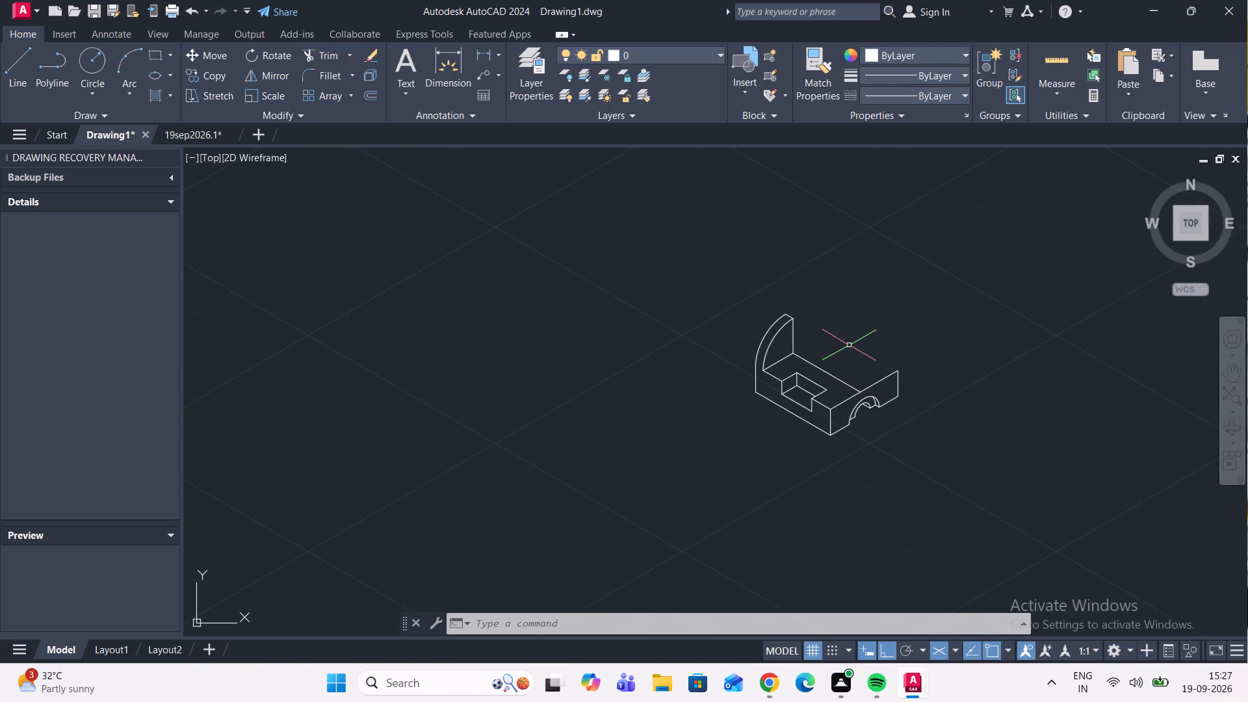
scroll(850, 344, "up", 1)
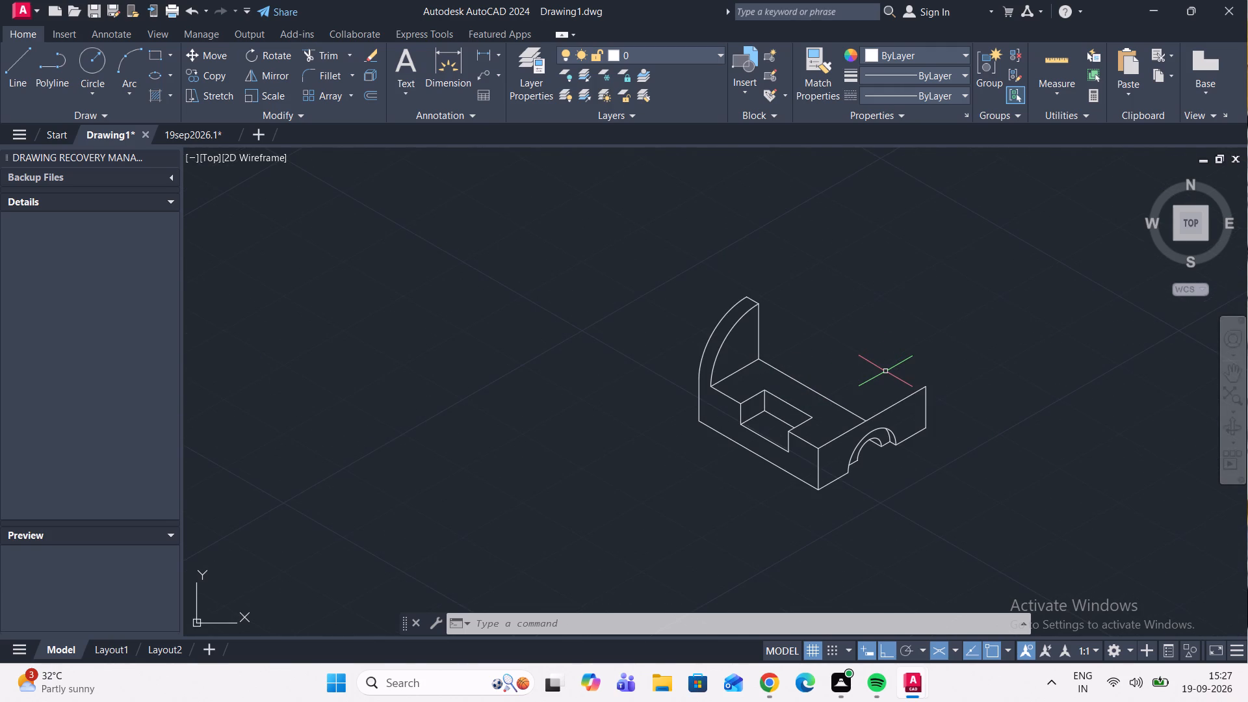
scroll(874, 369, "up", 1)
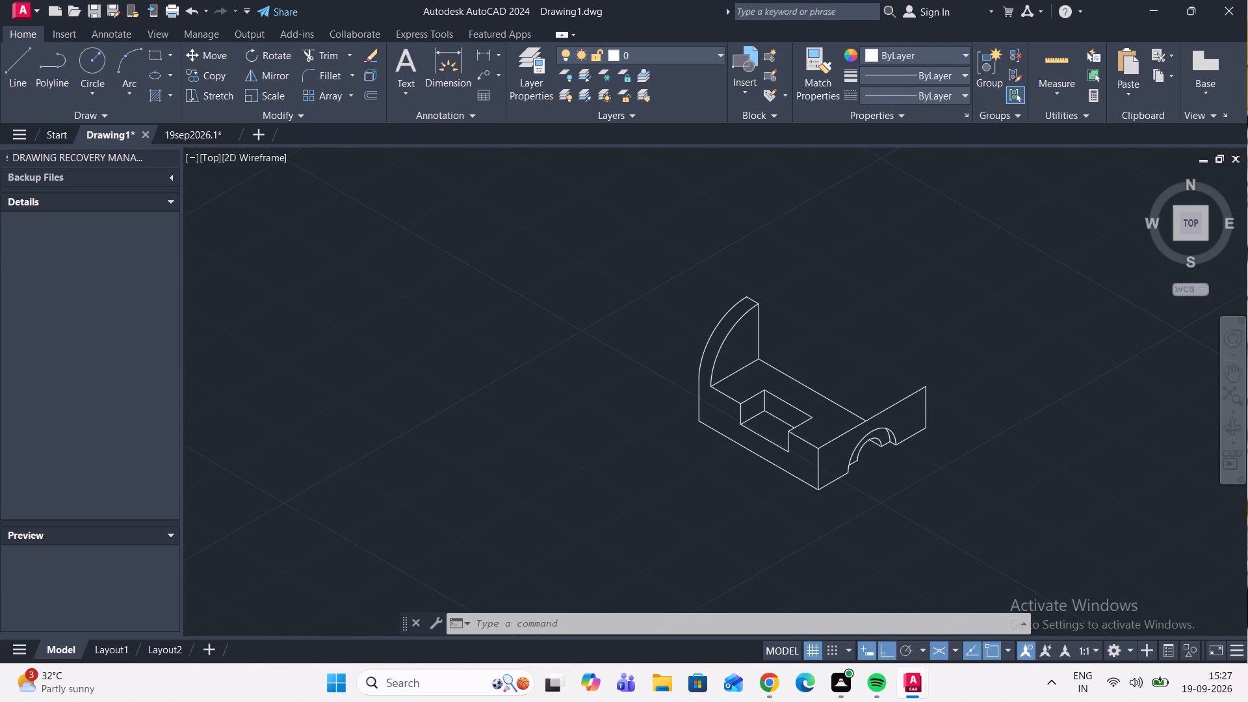
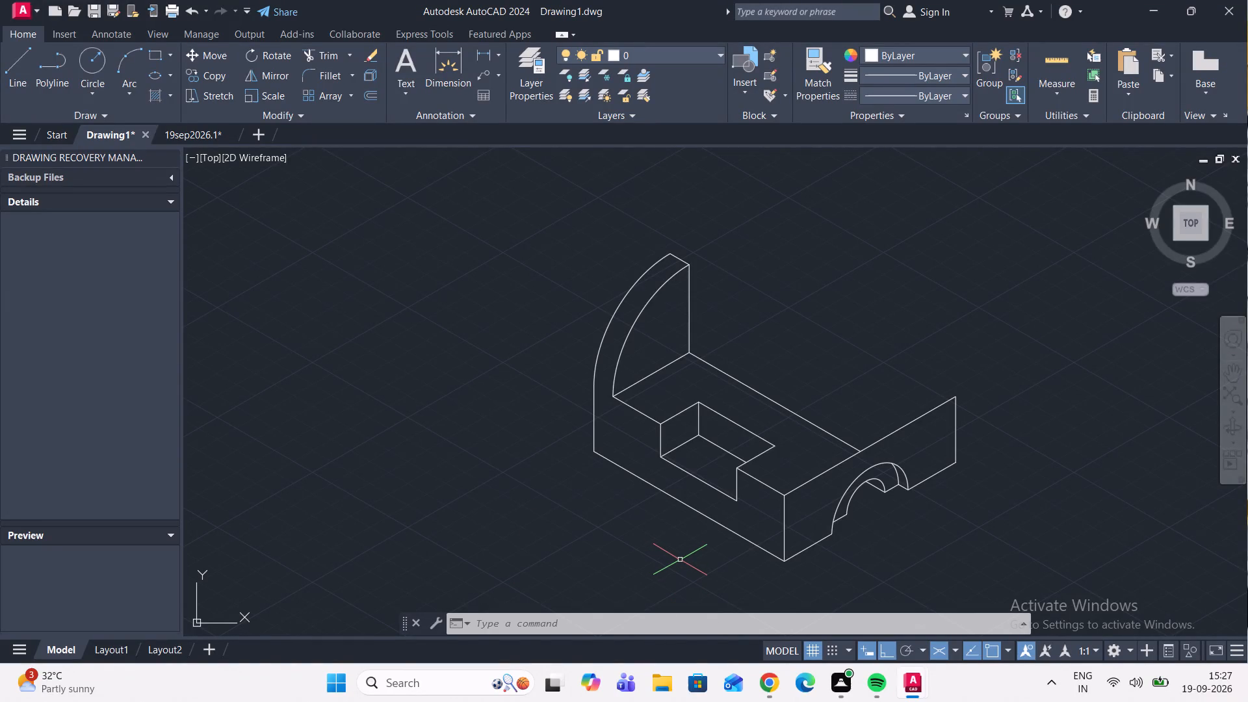
Delete the top face's long rear edge between the curved upright and the side face's top edge.
middle_click_drag(792, 374, 749, 398)
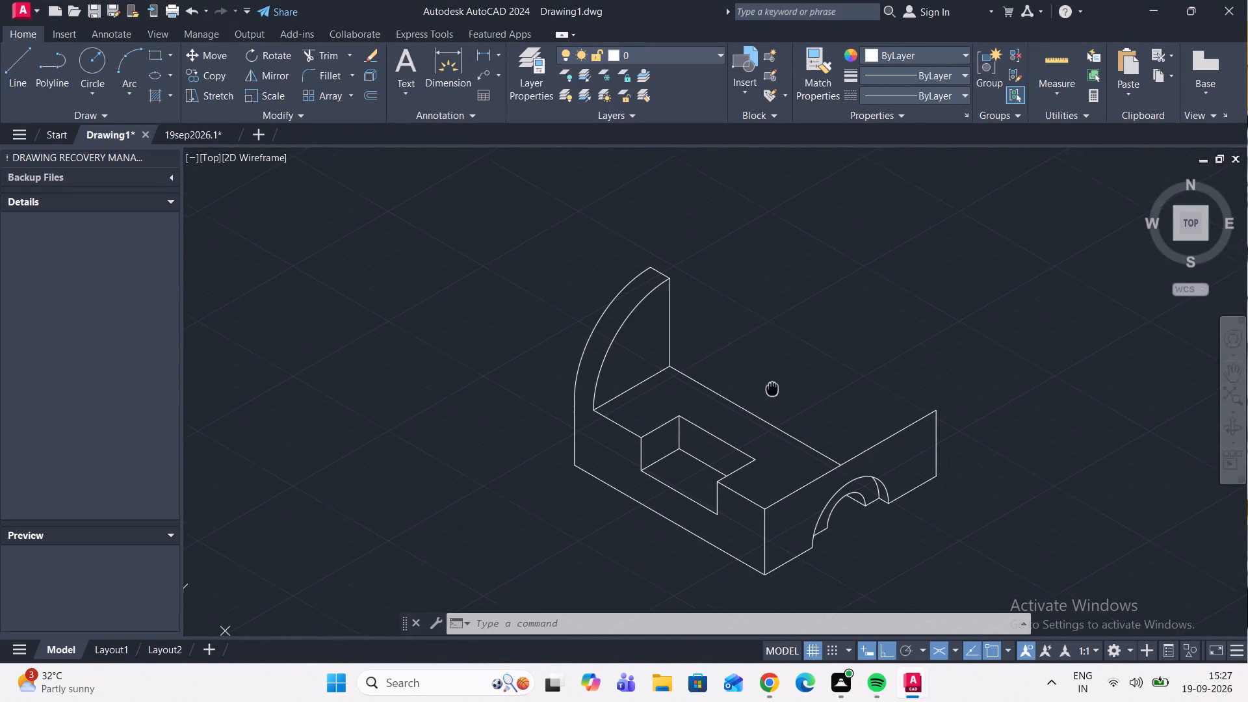
middle_click_drag(749, 398, 630, 395)
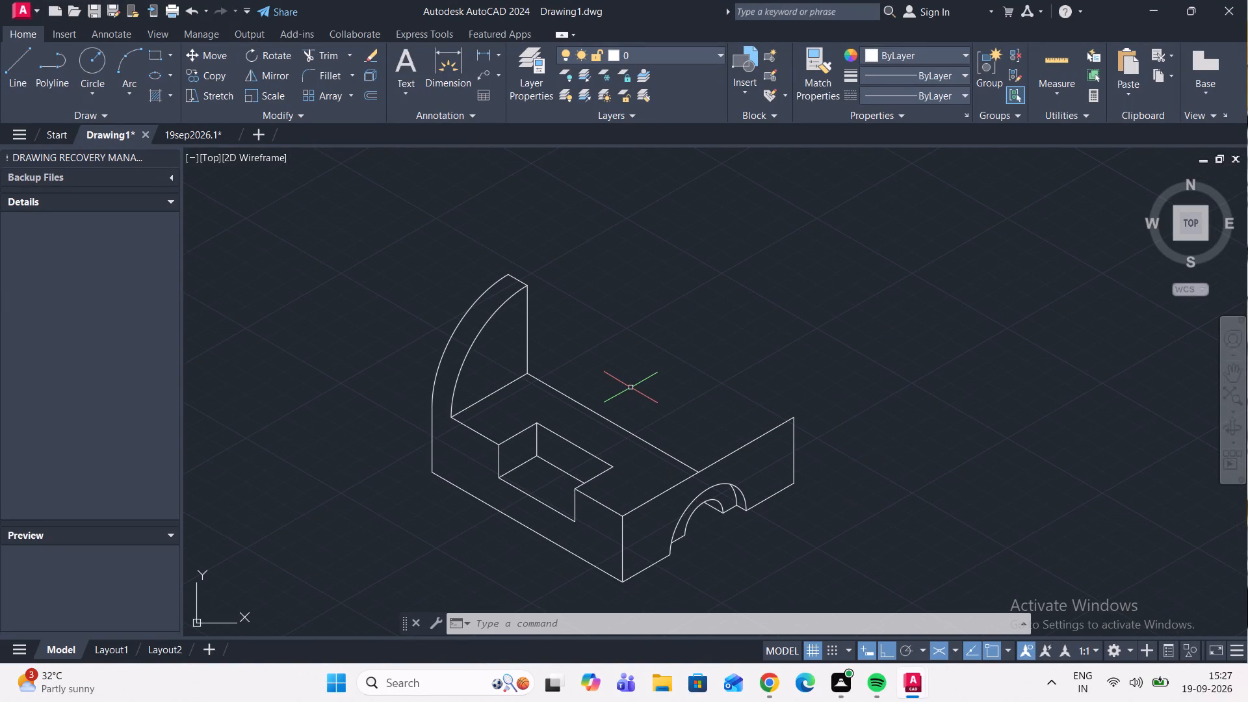
scroll(694, 476, "up", 1)
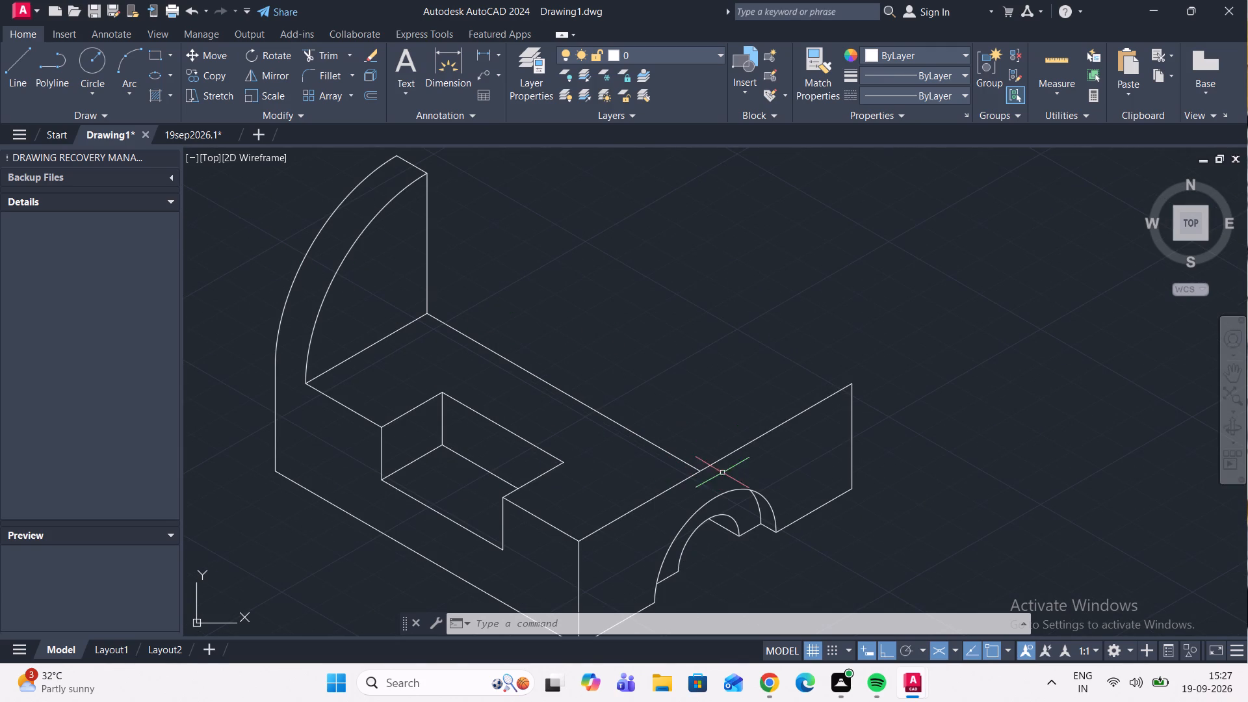
scroll(693, 427, "down", 1)
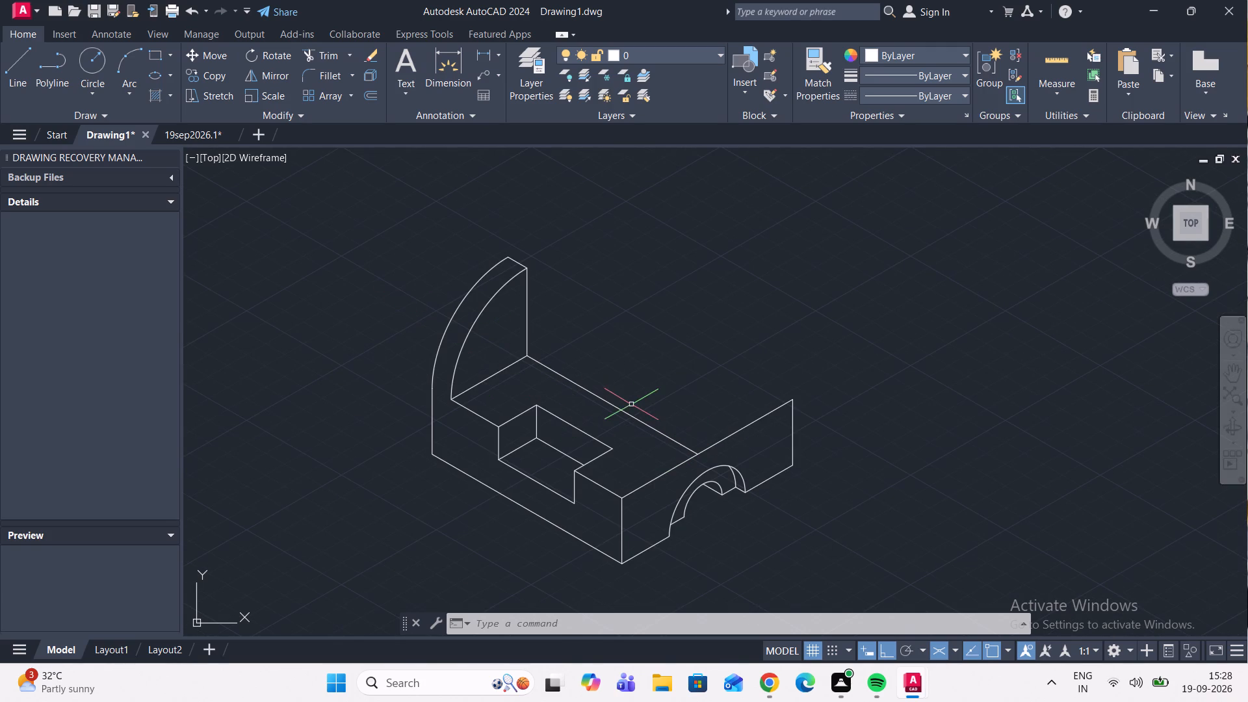
left_click(630, 413)
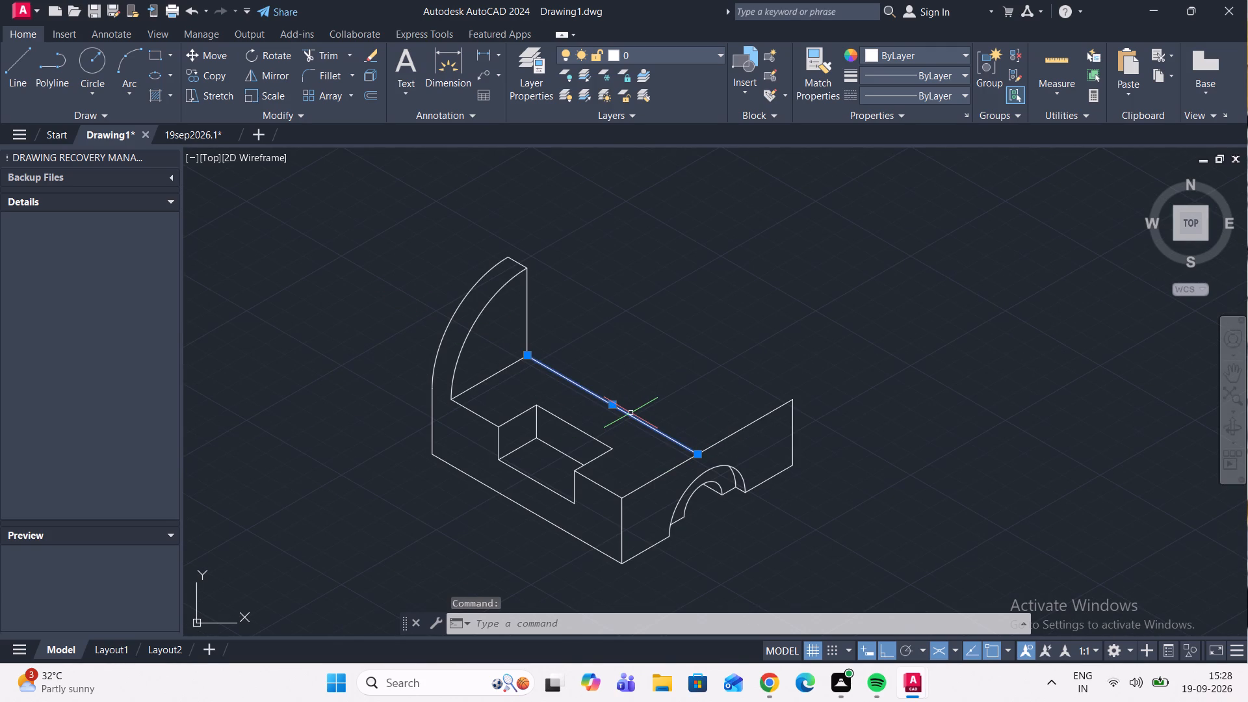
key("Delete")
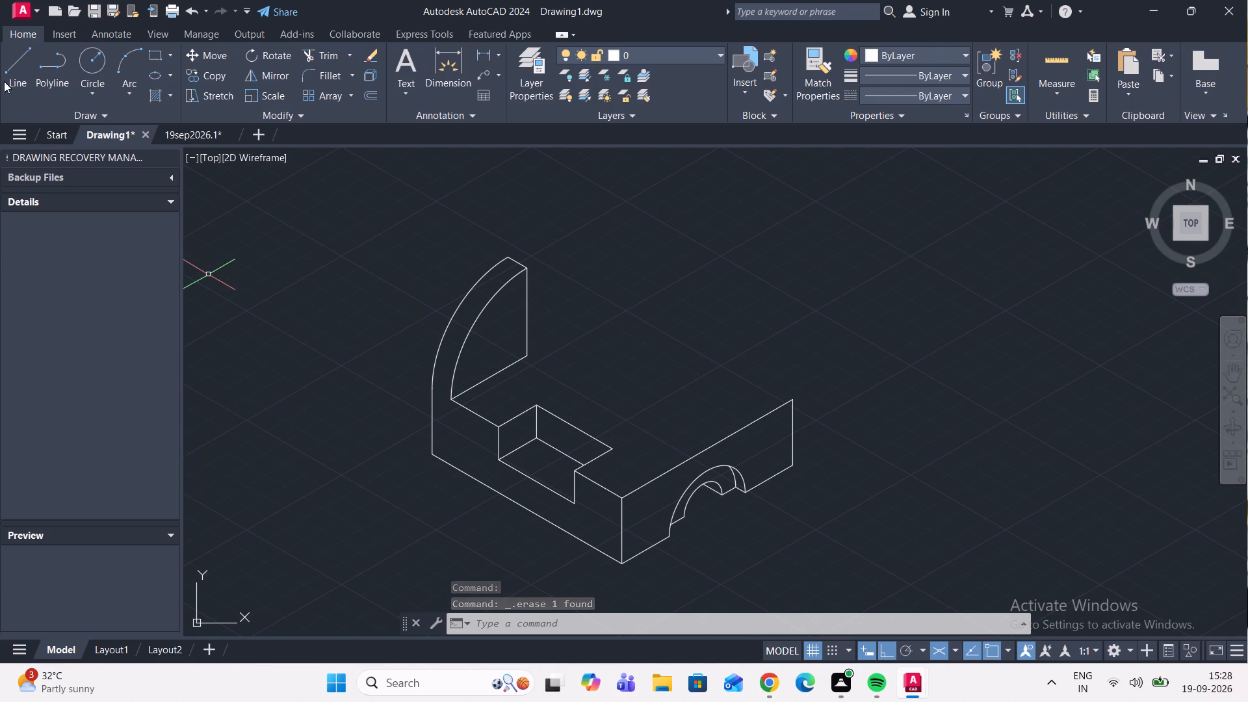
Redraw the rear edge at 330° from the upright's inner base corner, running past the side face's top edge.
left_click(21, 74)
scroll(525, 356, "up", 2)
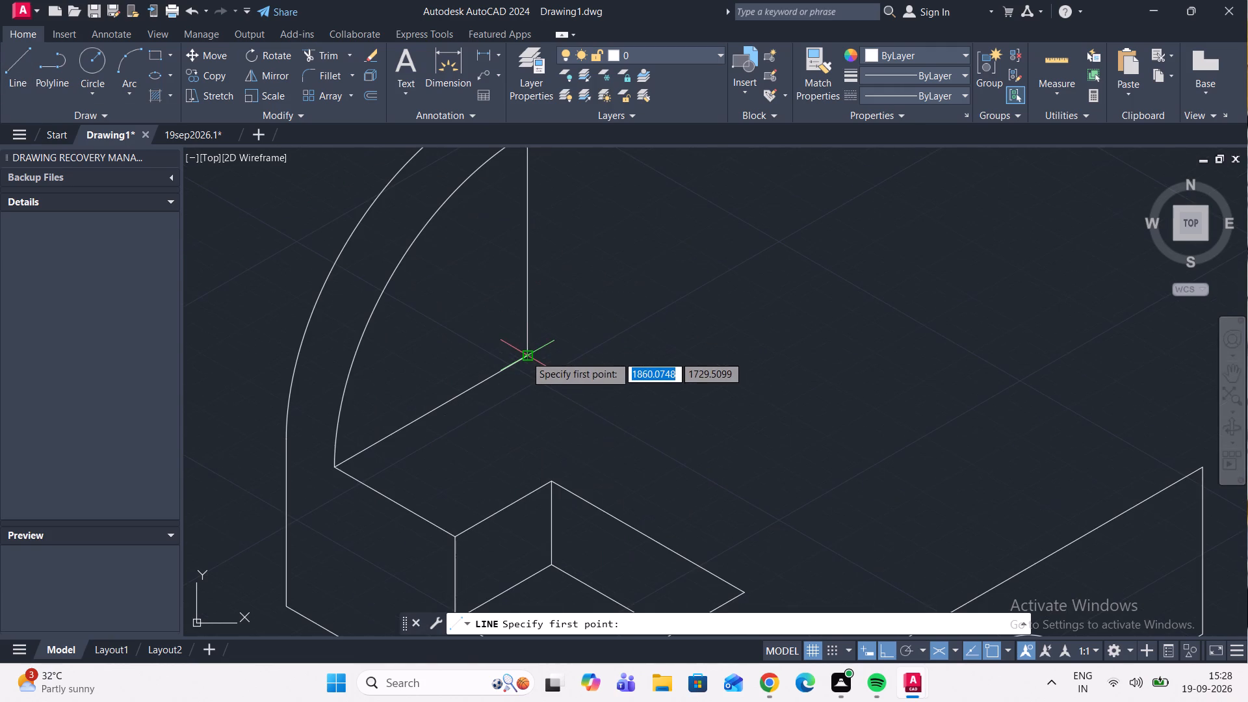
scroll(532, 357, "up", 4)
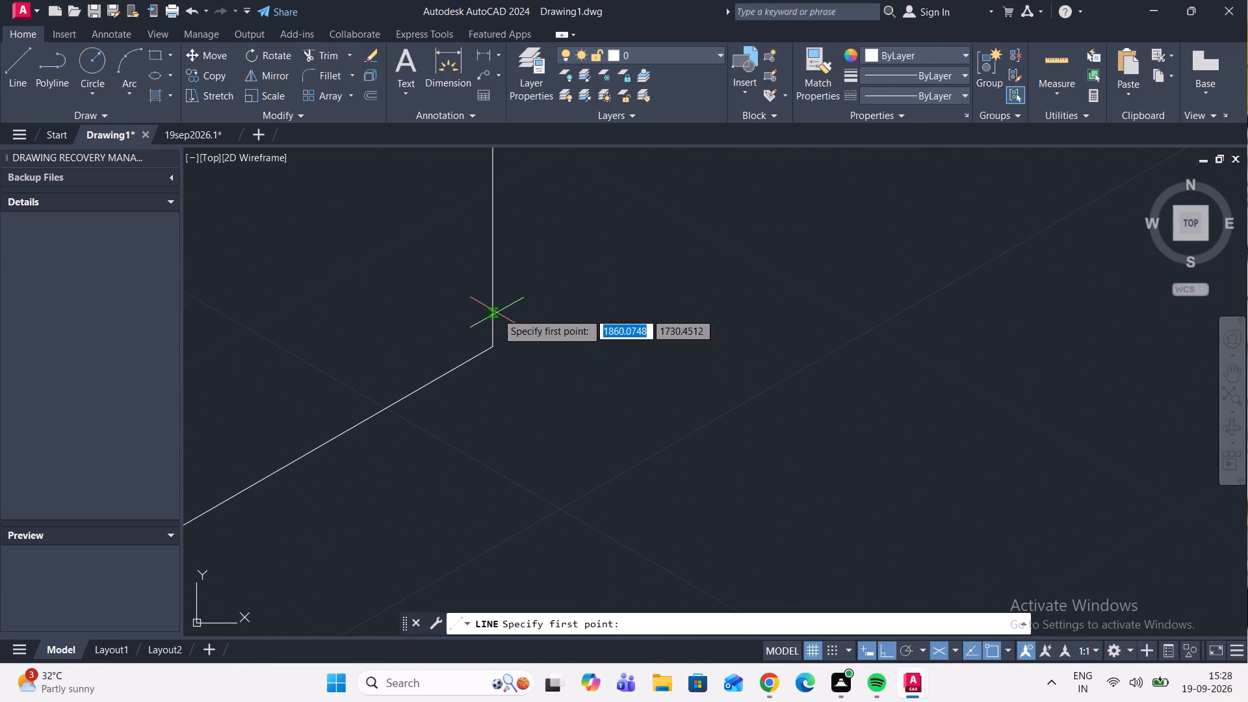
left_click(497, 343)
scroll(623, 405, "down", 4)
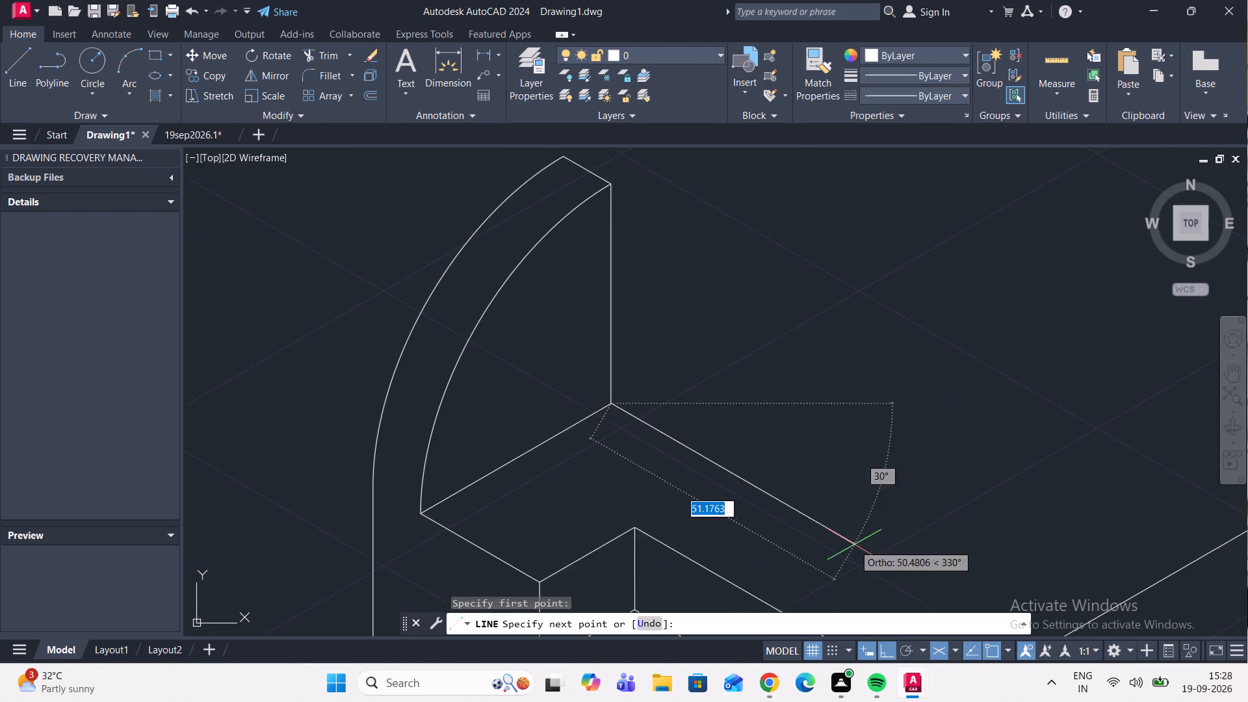
scroll(831, 514, "down", 3)
scroll(875, 551, "up", 5)
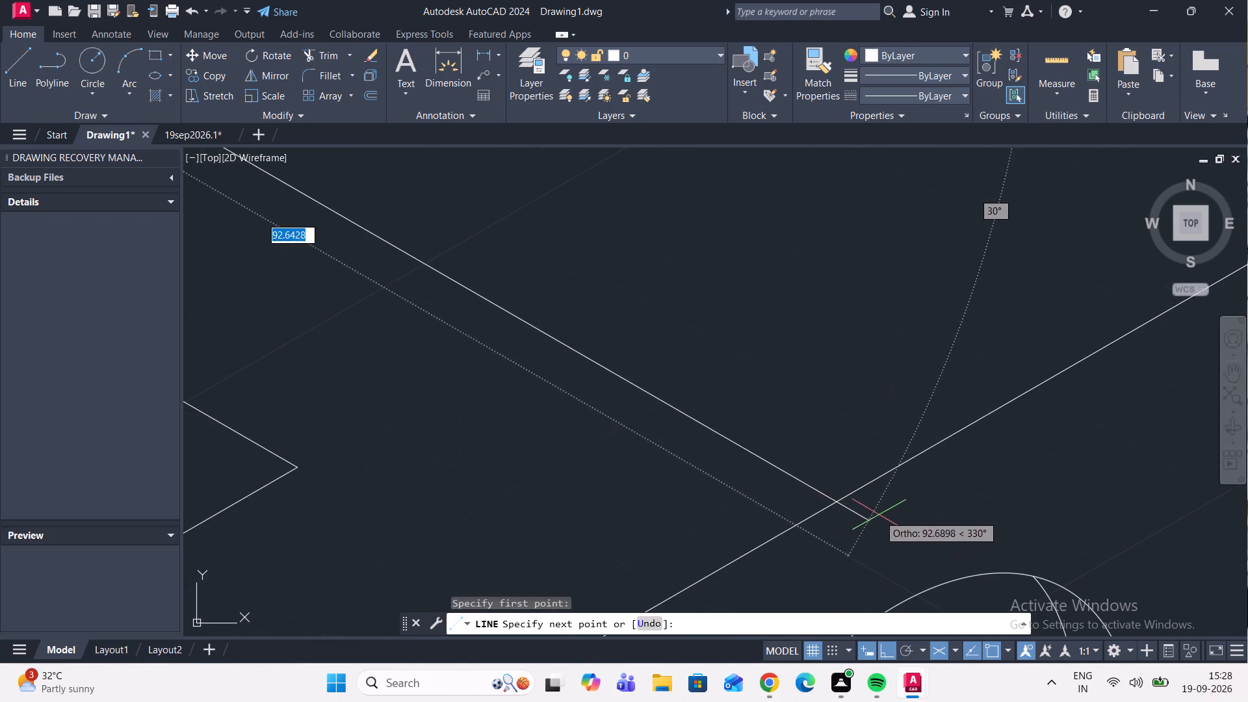
left_click(907, 527)
key("Escape")
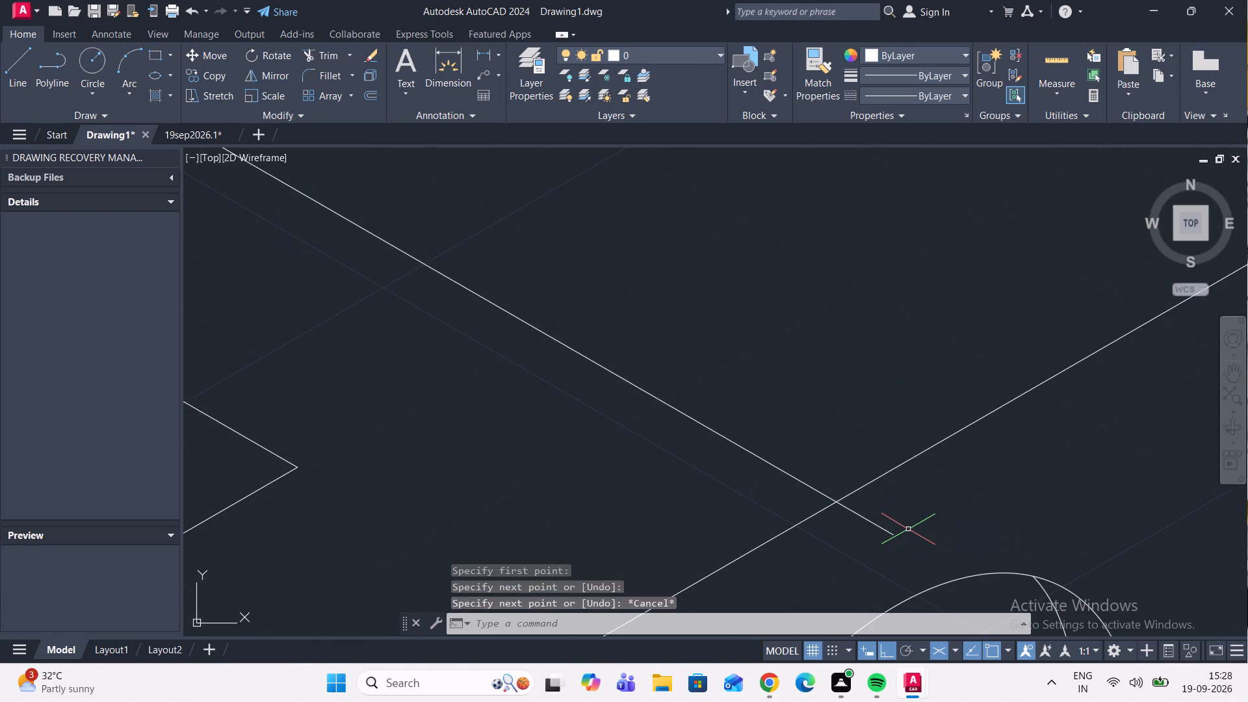
Trim the rear edge's overhang beyond the side face's top edge.
left_click(308, 50)
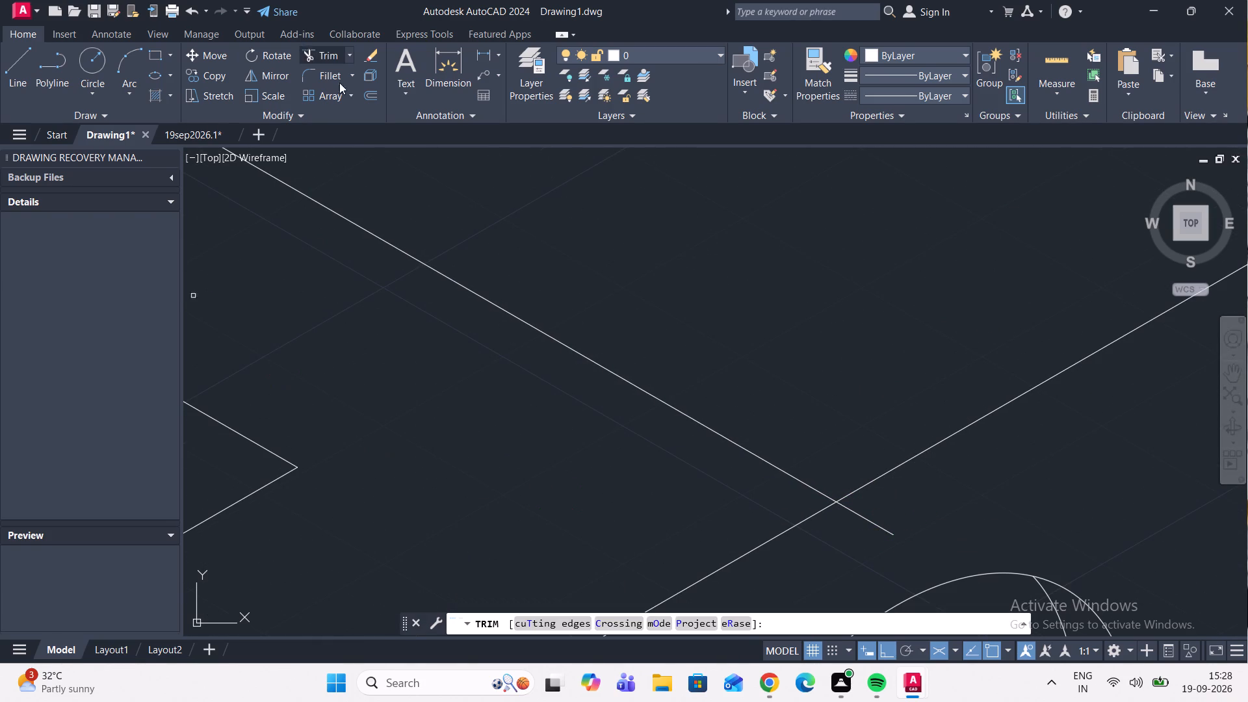
left_click(887, 532)
scroll(888, 531, "down", 2)
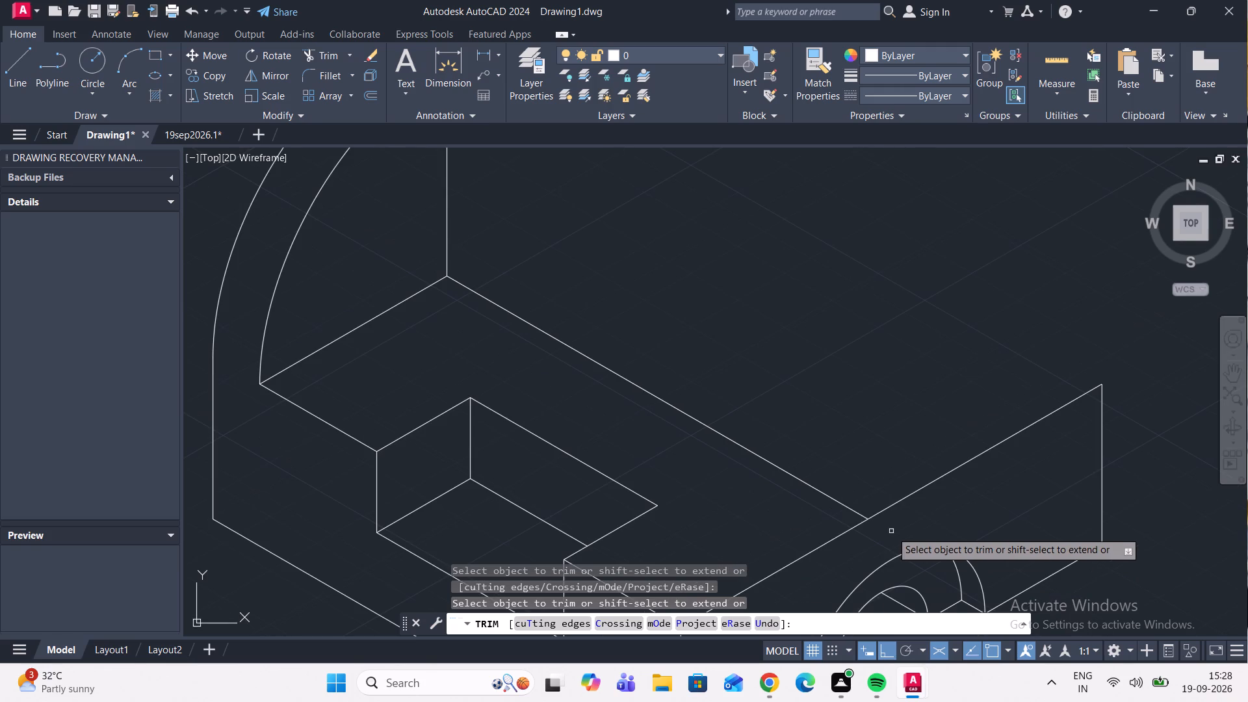
Draw a 20-long line at 150° along the rear edge from the side face's top edge, ending in a short 30° stub.
left_click(18, 60)
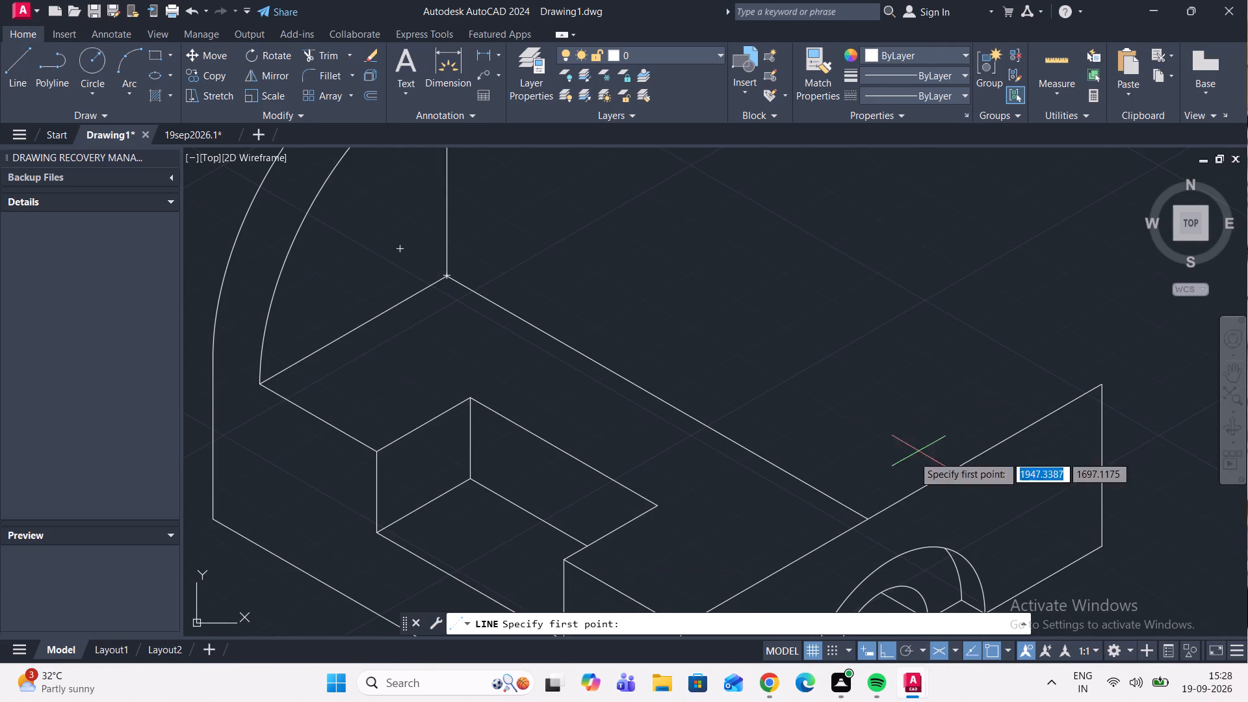
scroll(890, 516, "up", 2)
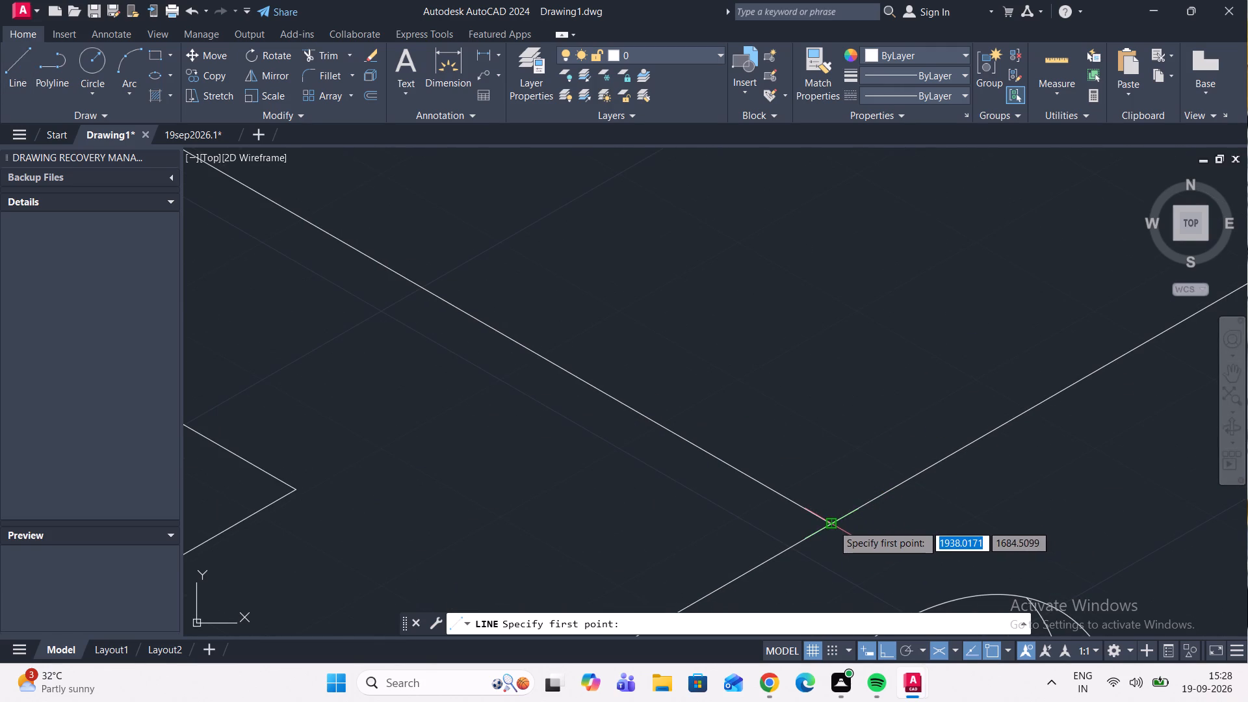
left_click(833, 525)
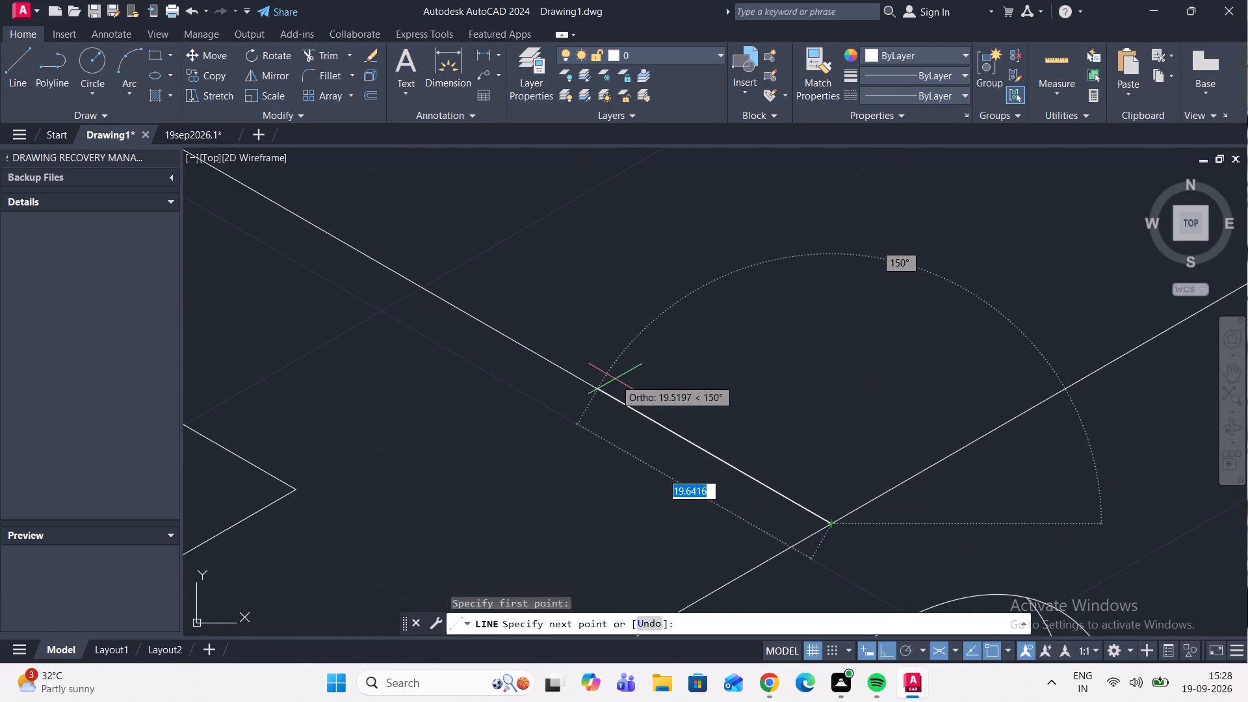
type("20")
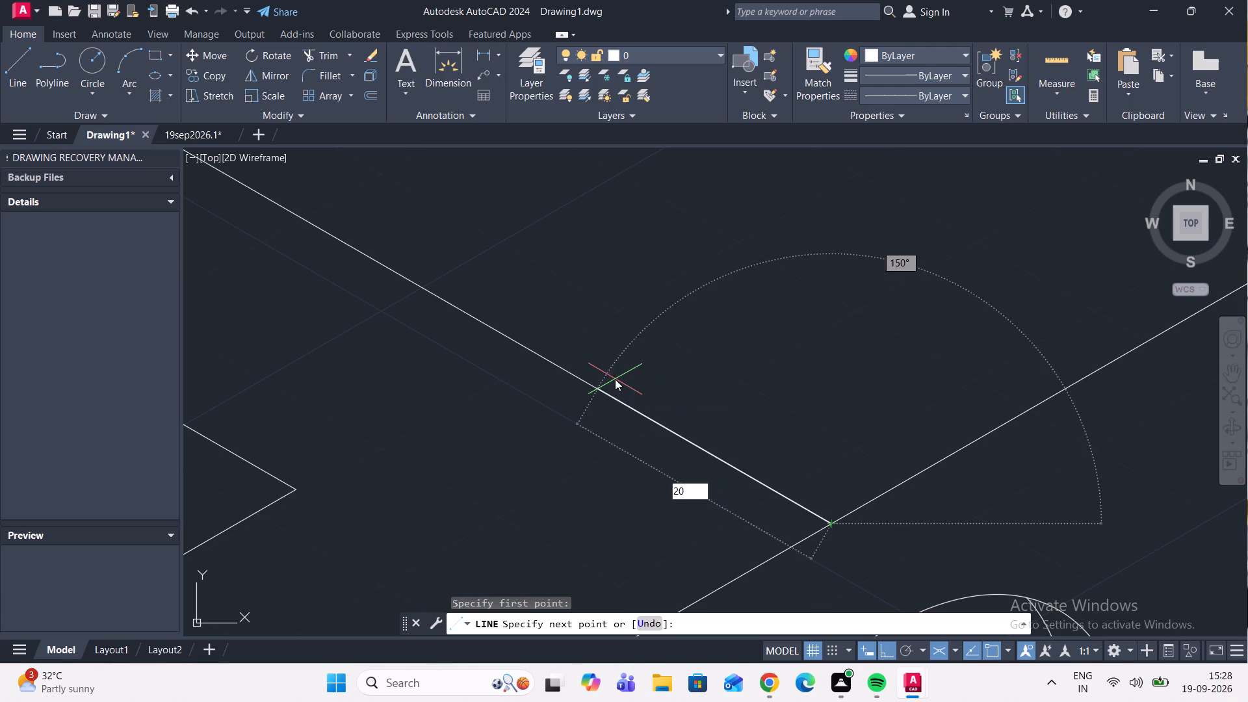
key("Return")
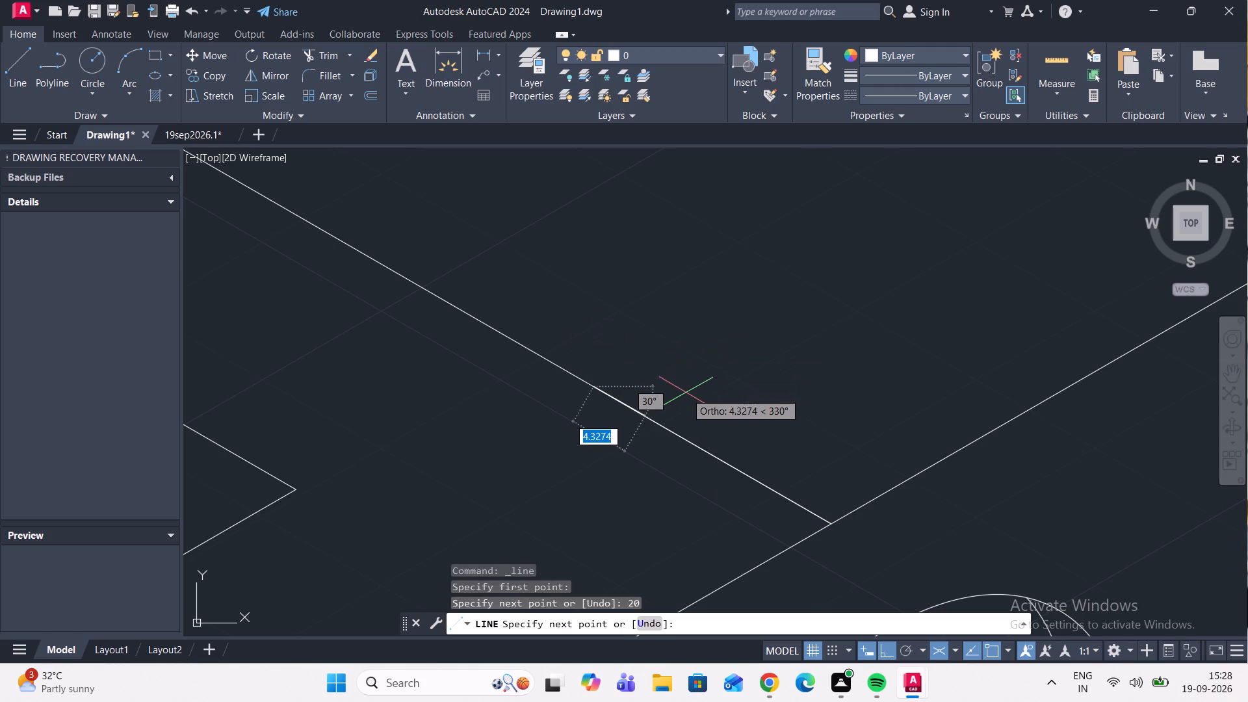
left_click(684, 363)
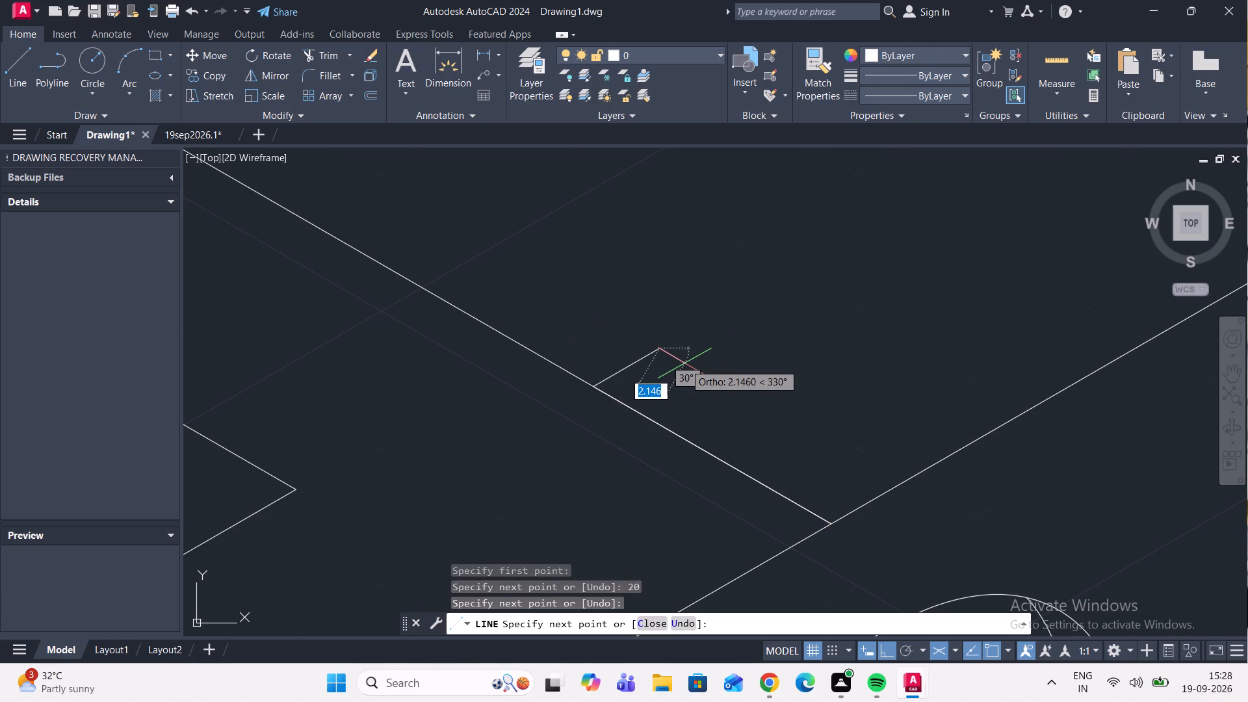
key("Escape")
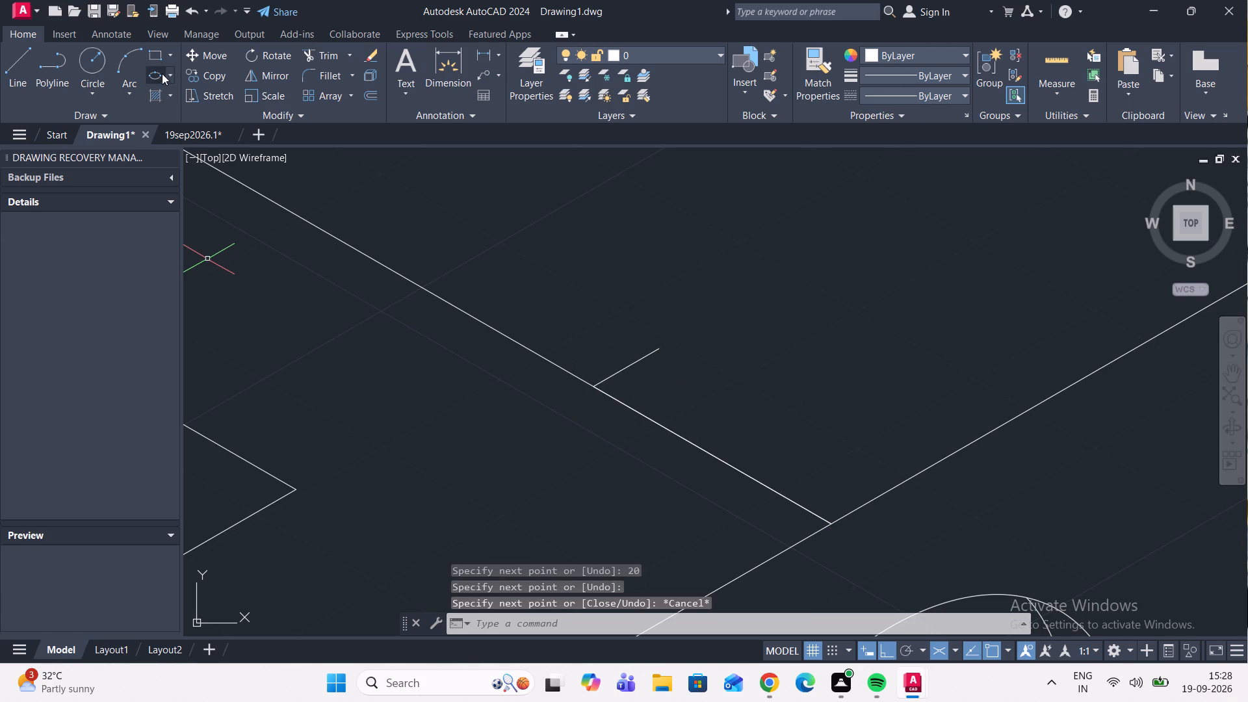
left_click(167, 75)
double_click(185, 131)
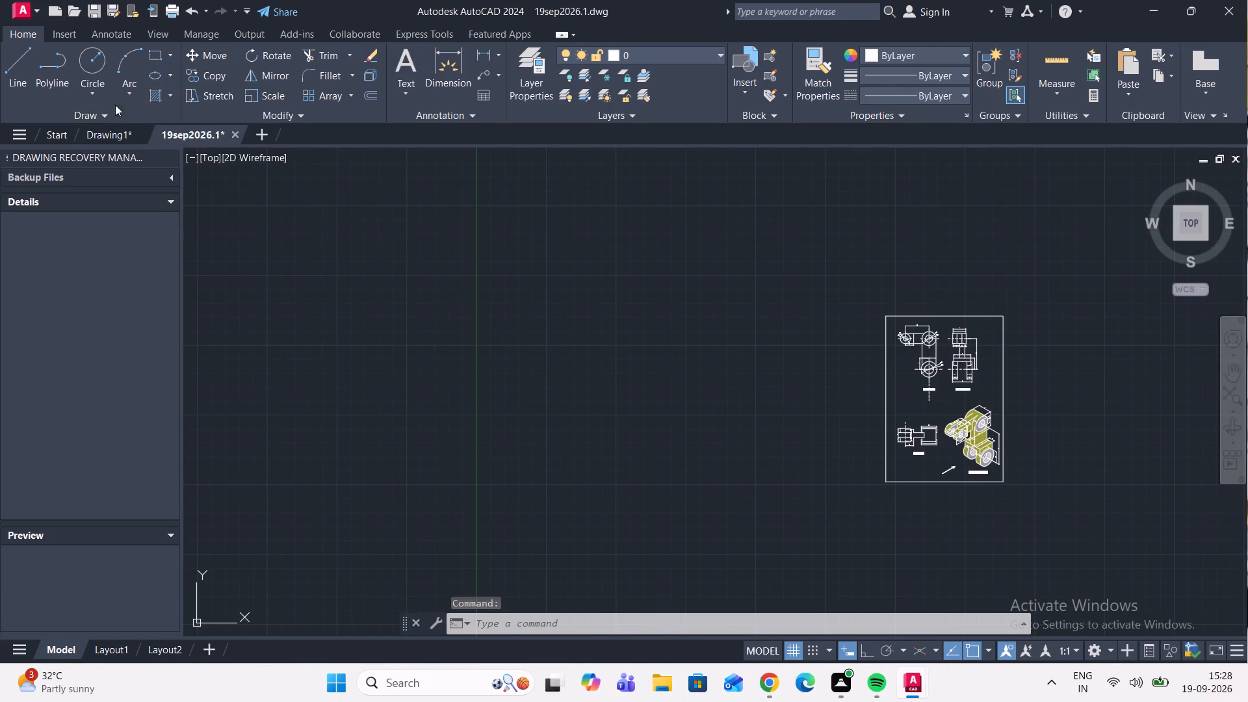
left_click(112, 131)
Draw a radius-20 isocircle in the left isoplane, centred where the short stub meets the rear edge.
left_click(157, 79)
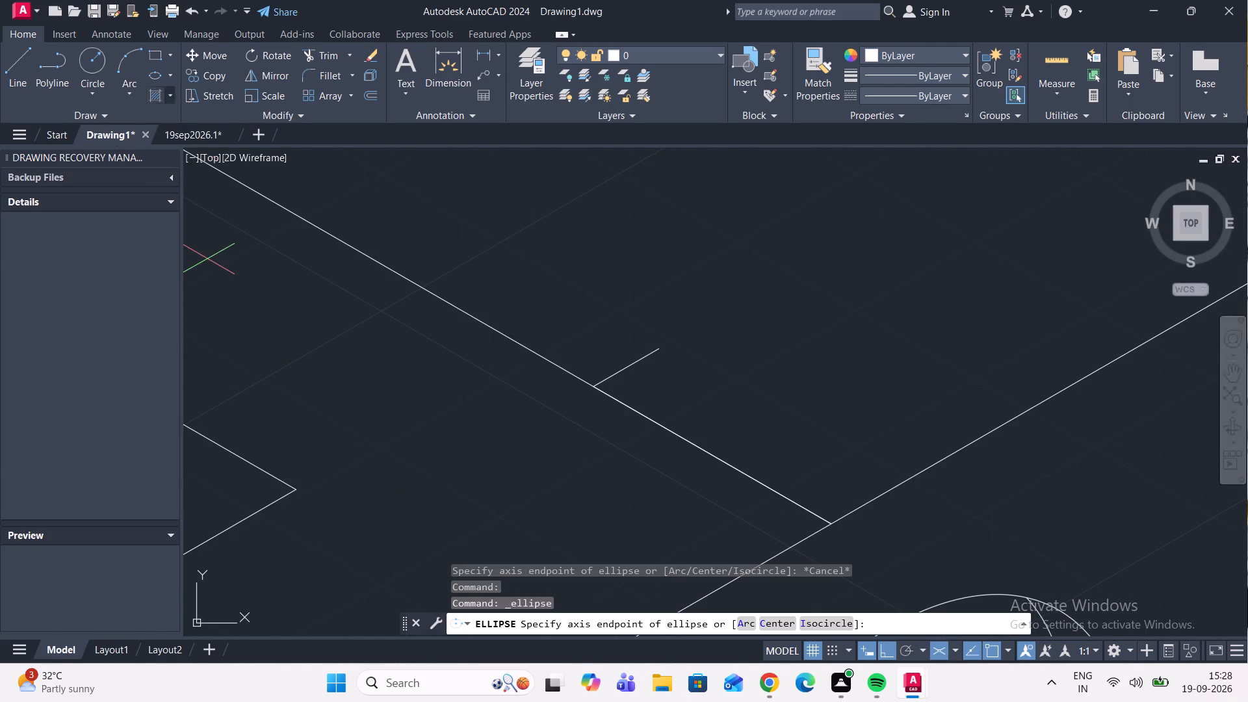
left_click(825, 625)
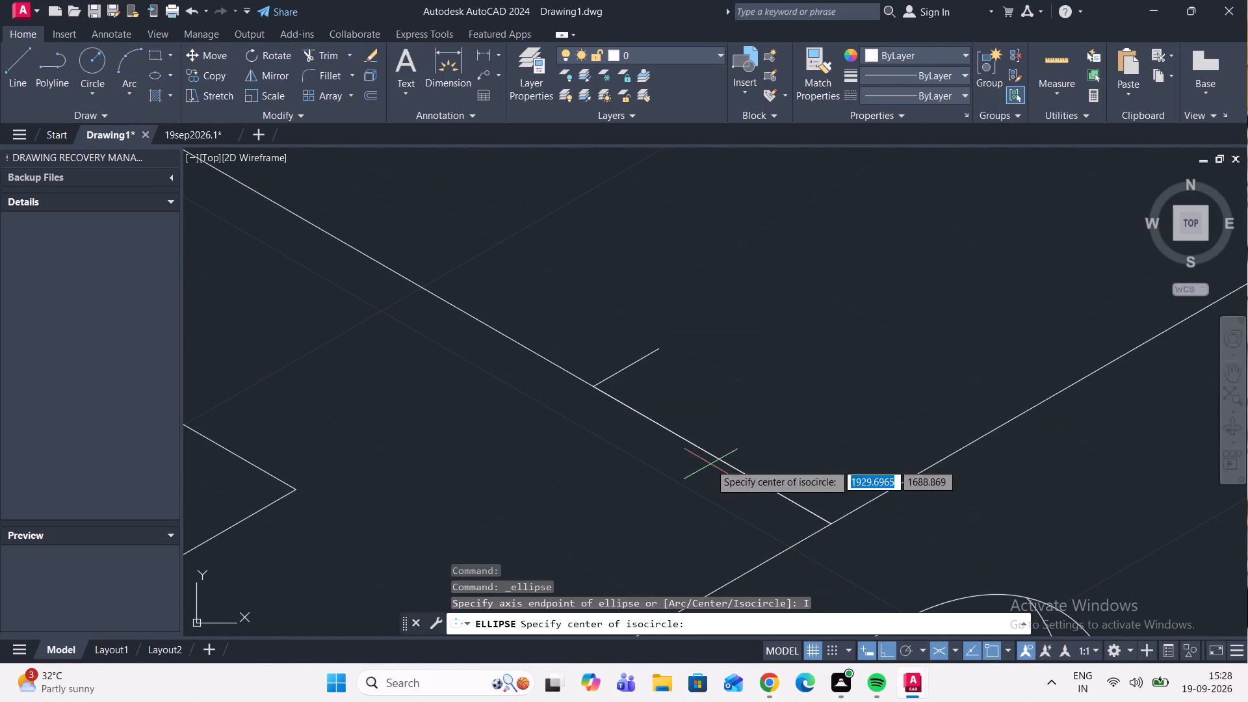
scroll(601, 389, "up", 2)
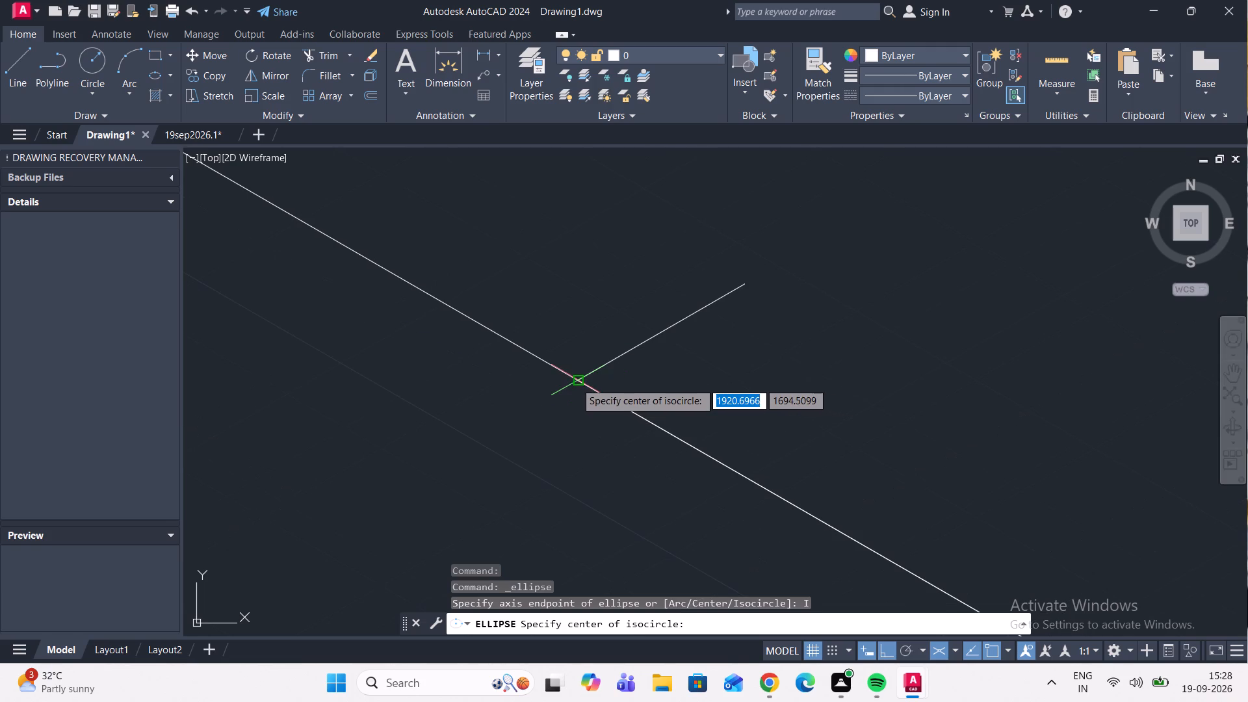
left_click(575, 382)
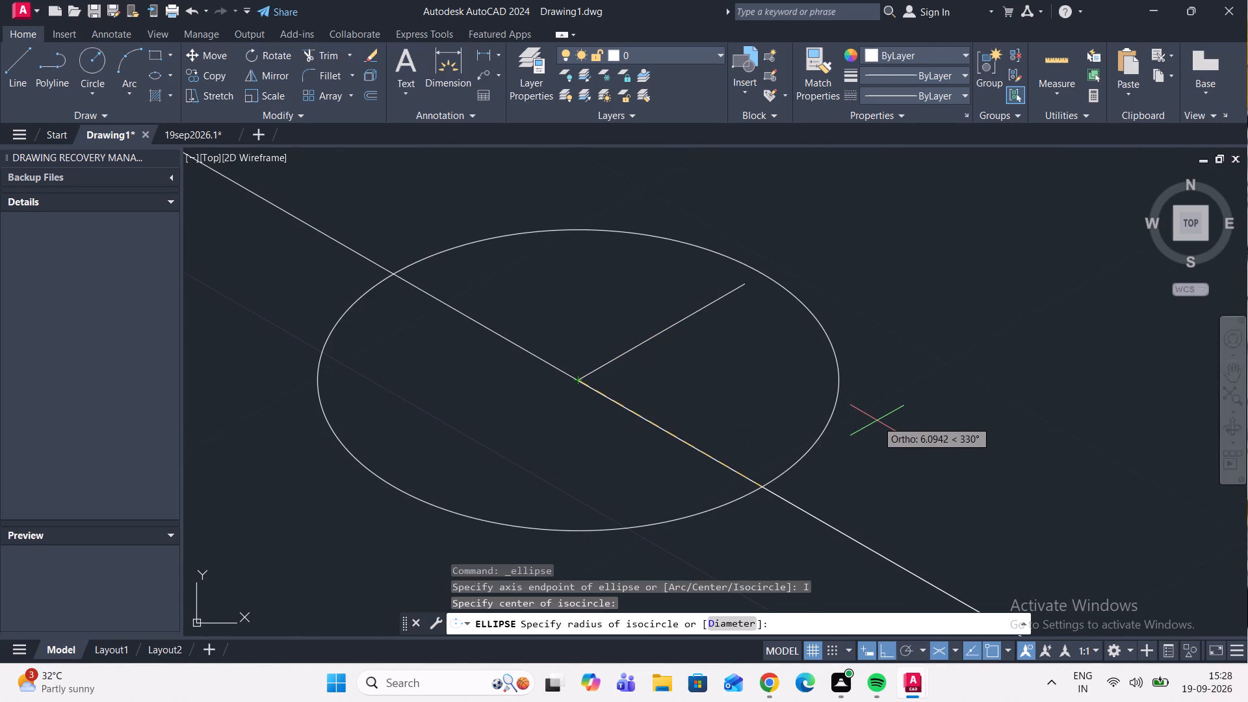
key("F5")
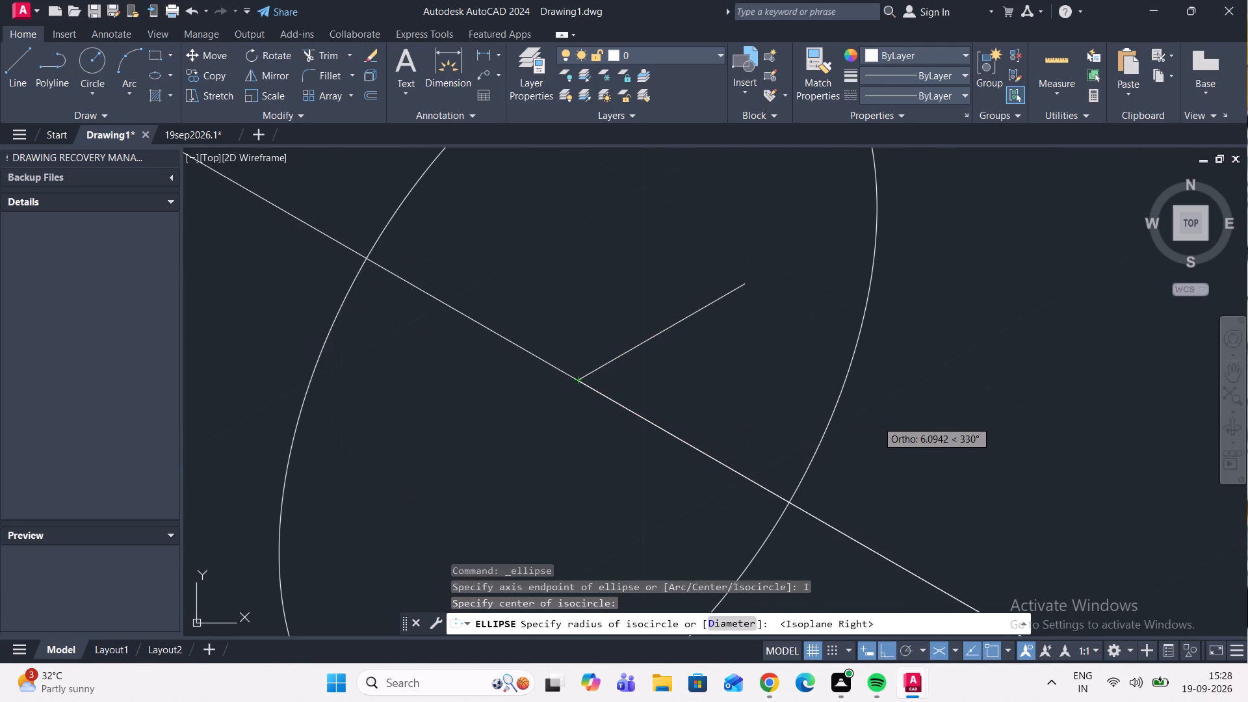
scroll(912, 405, "down", 1)
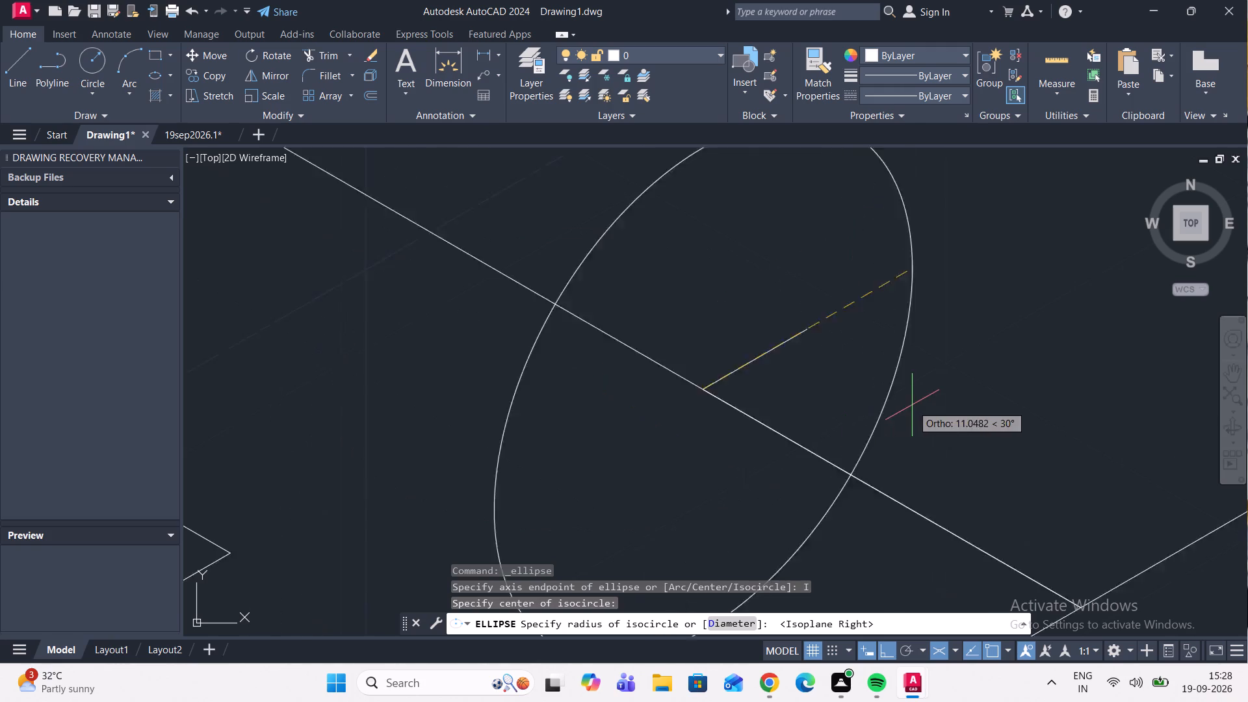
scroll(912, 405, "down", 1)
scroll(1096, 530, "down", 2)
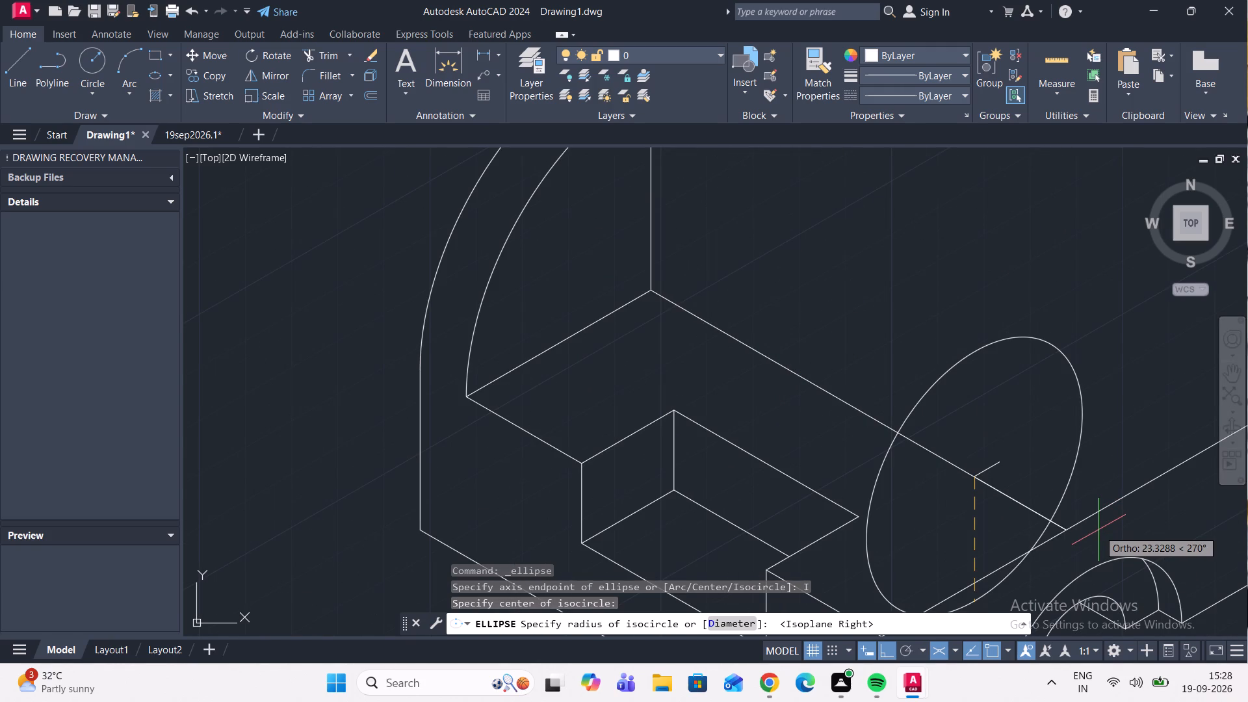
key("F5")
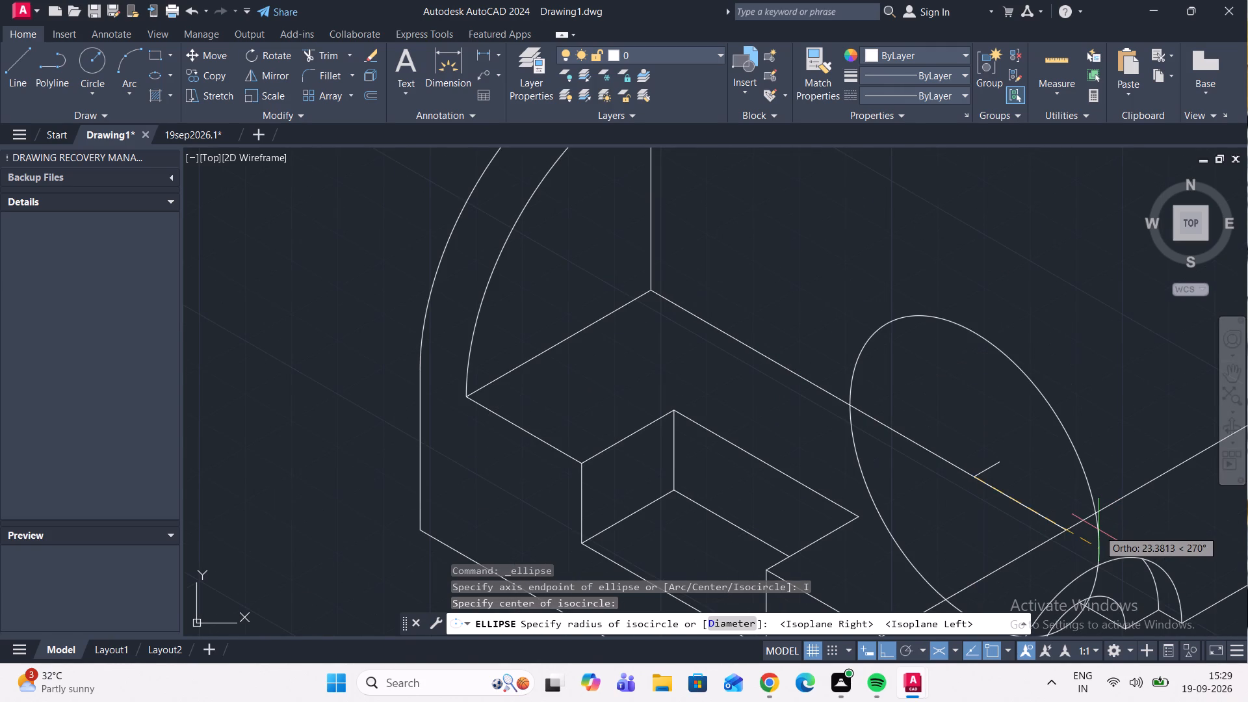
scroll(1082, 531, "up", 1)
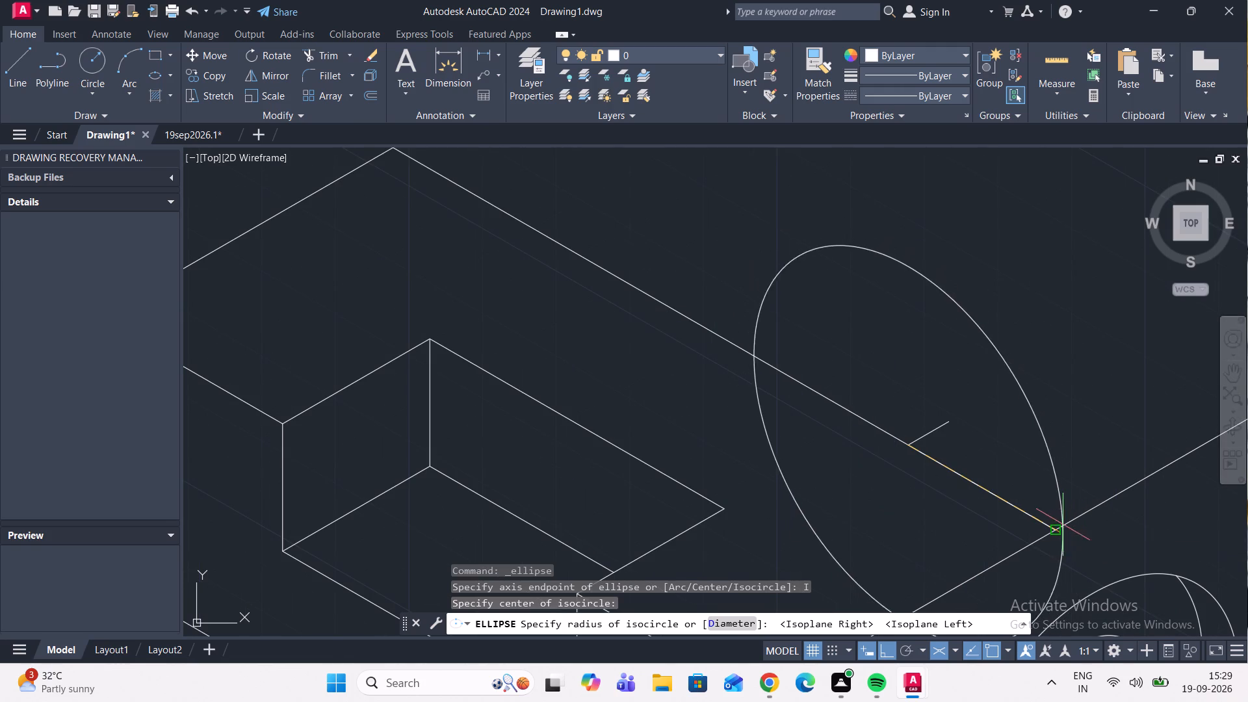
type("20")
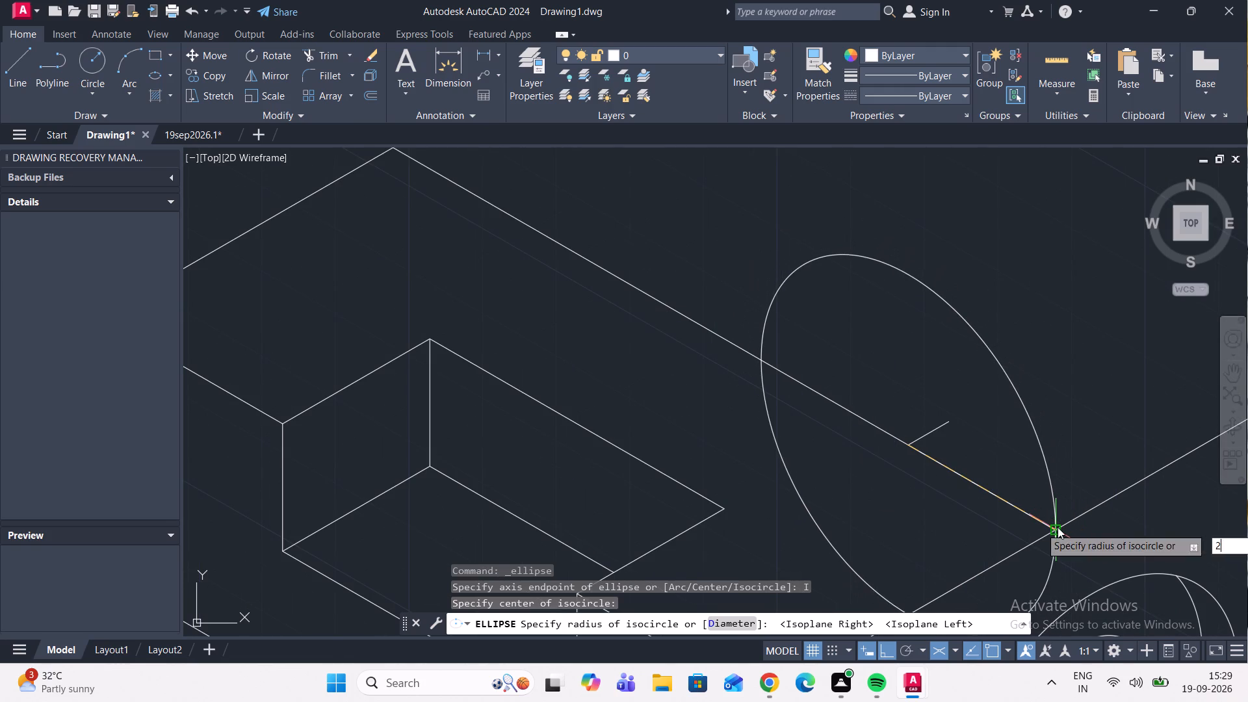
key("Return")
Trim away the lower half of the radius-20 isocircle below the rear edge.
scroll(922, 521, "up", 1)
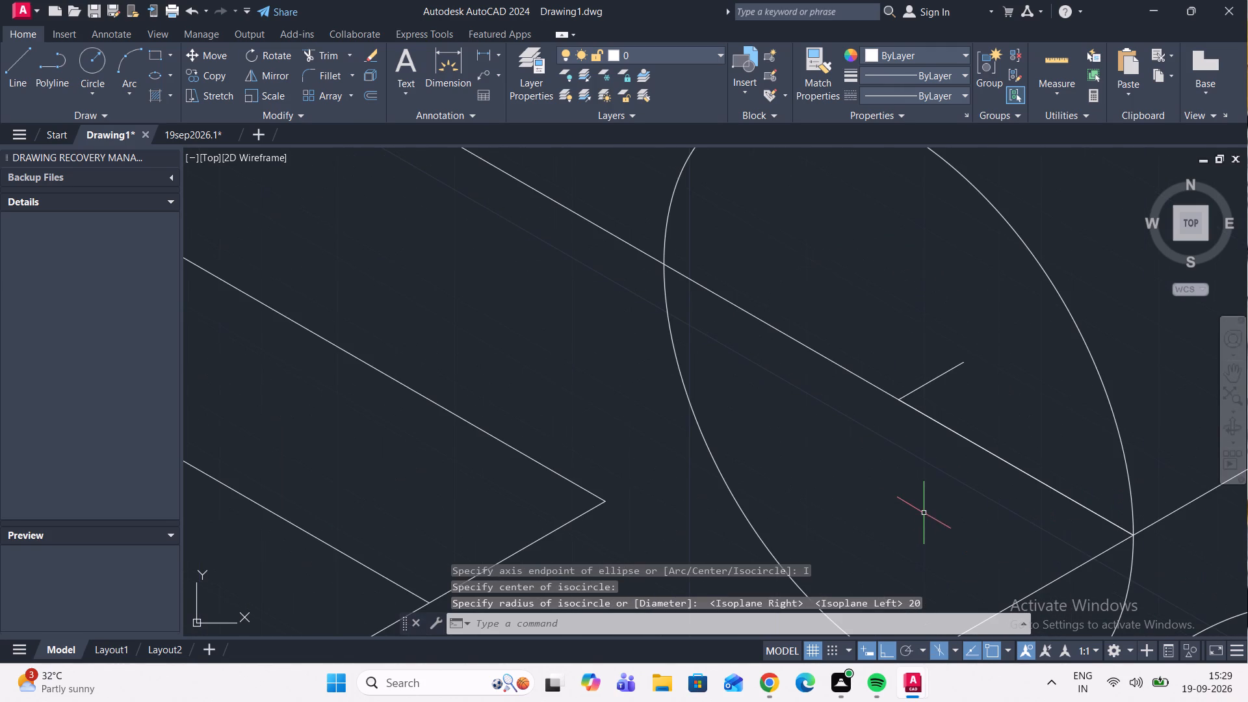
scroll(924, 512, "down", 2)
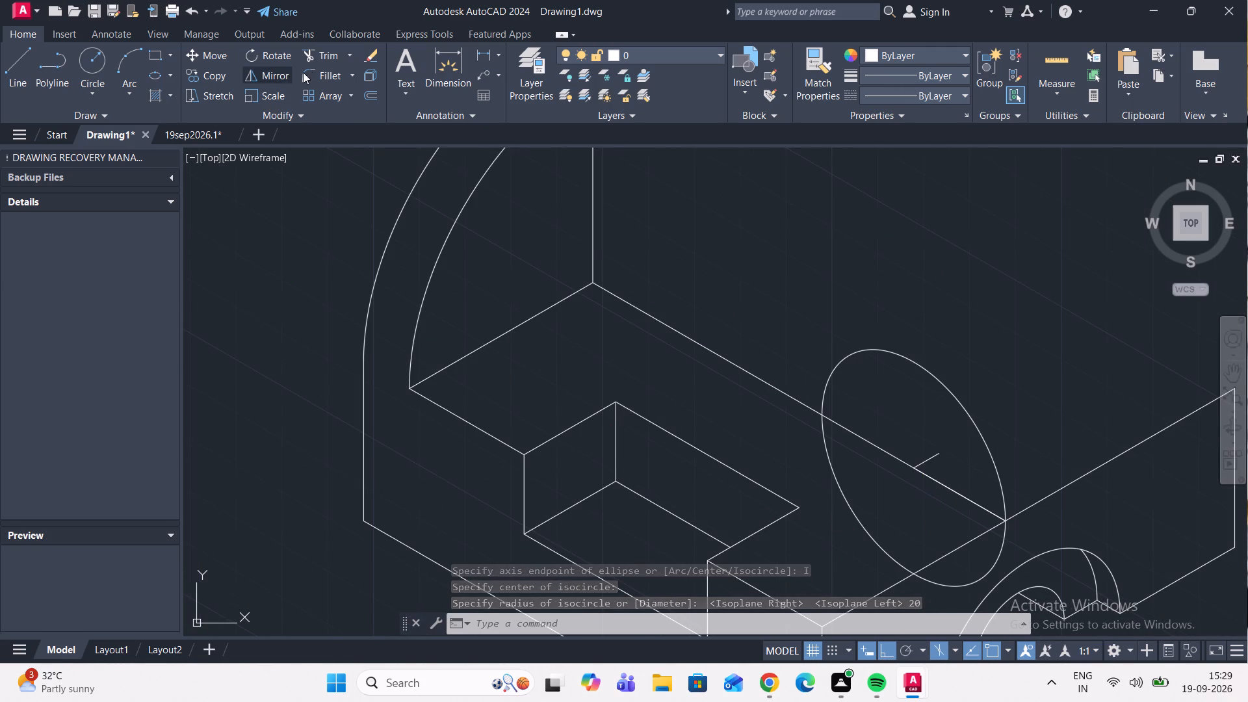
left_click(324, 54)
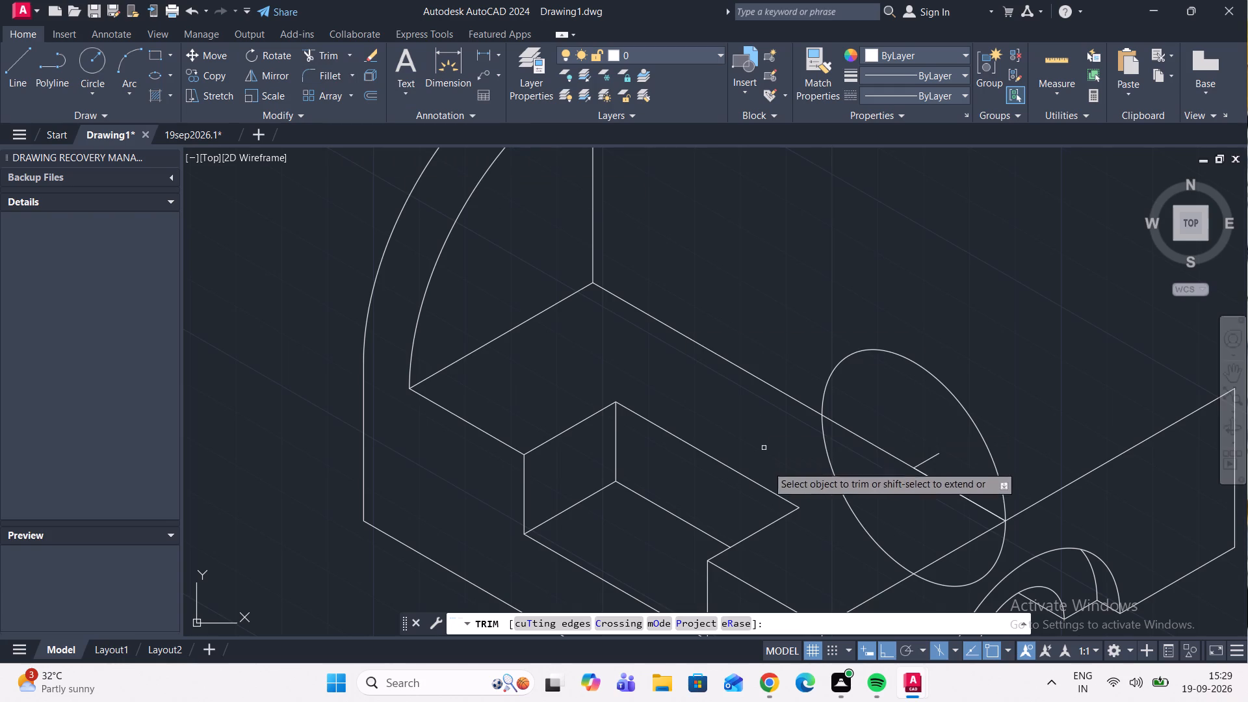
left_click(846, 503)
left_click(931, 581)
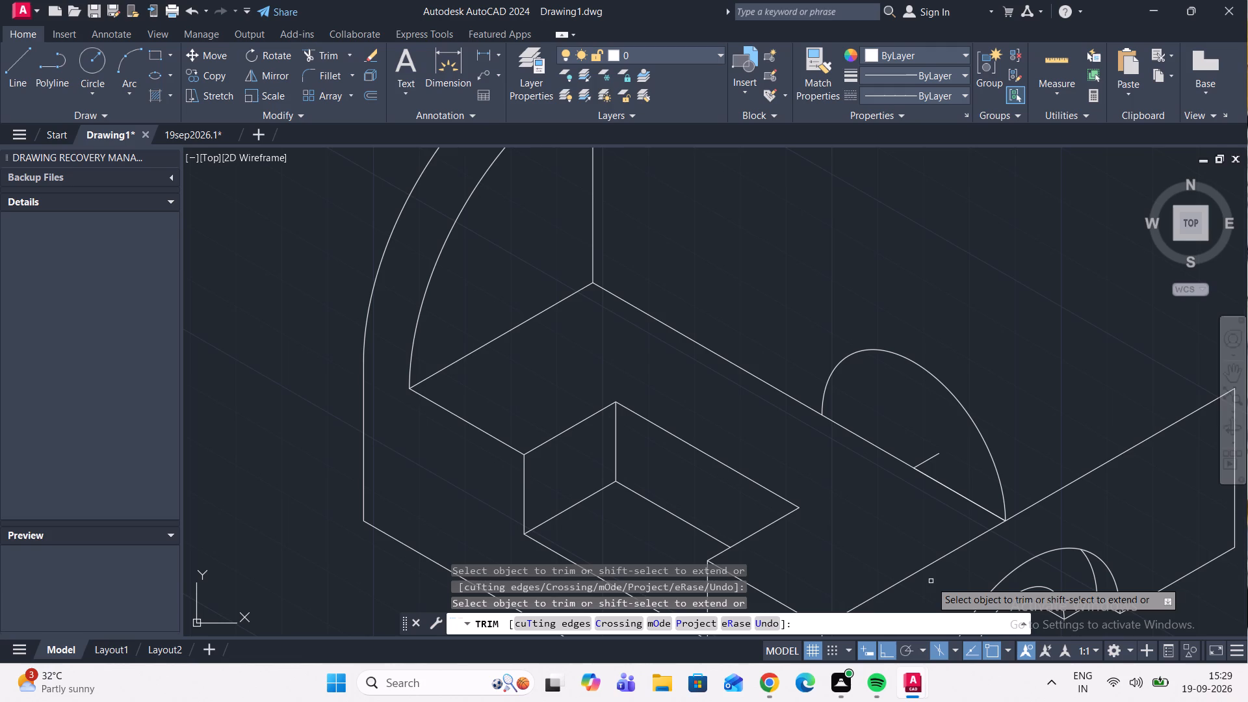
Draw a 10-long line at 30° in the top isoplane from the upright's inner top corner, continuing about 18.6 long at 150°.
scroll(931, 581, "down", 1)
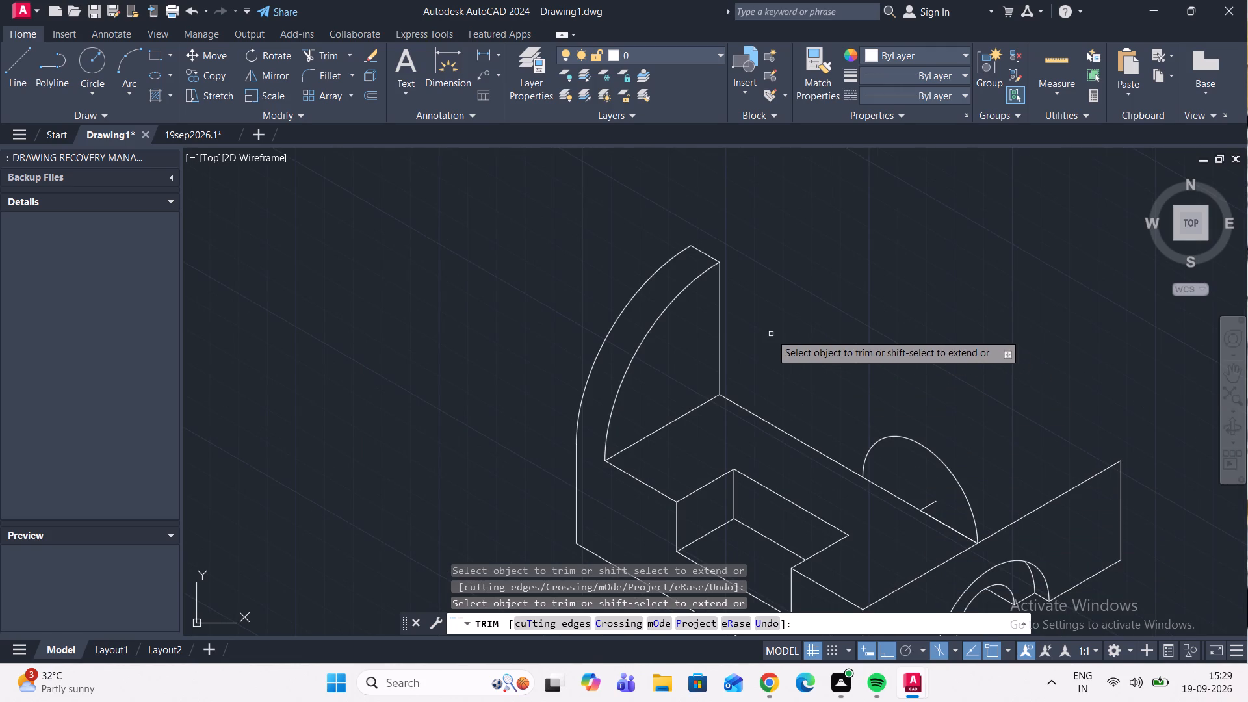
left_click(11, 62)
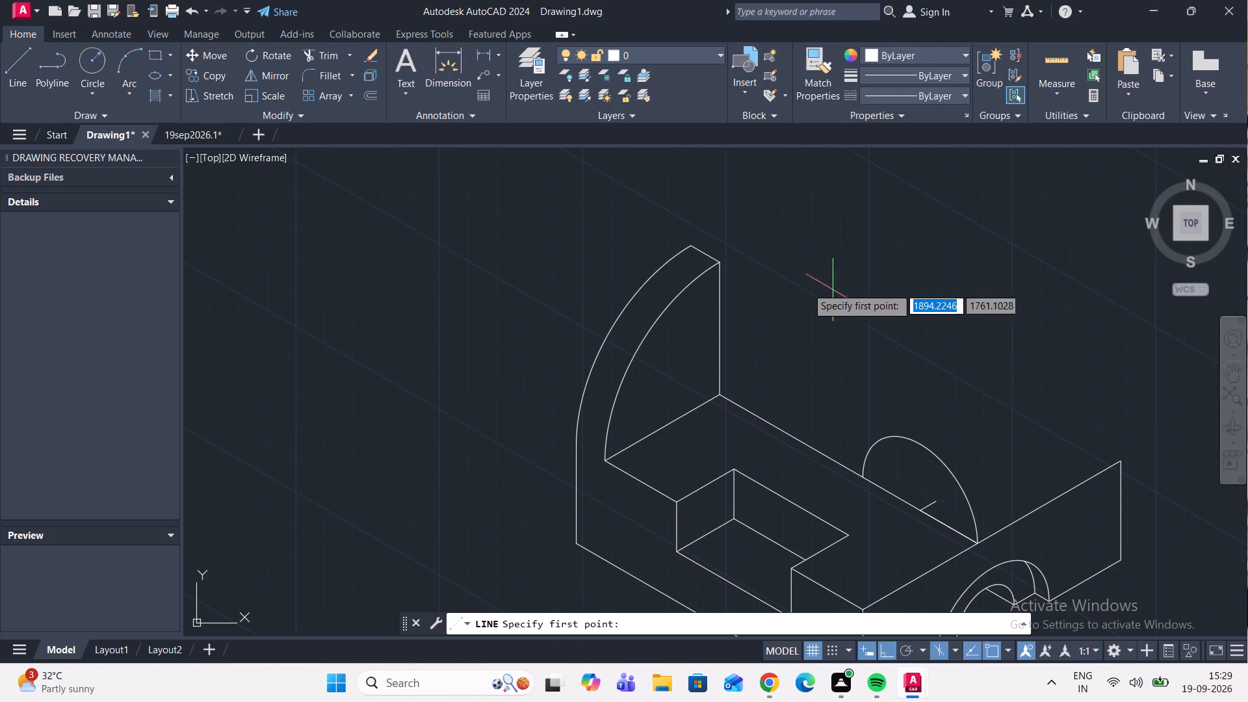
scroll(708, 253, "up", 1)
left_click(721, 271)
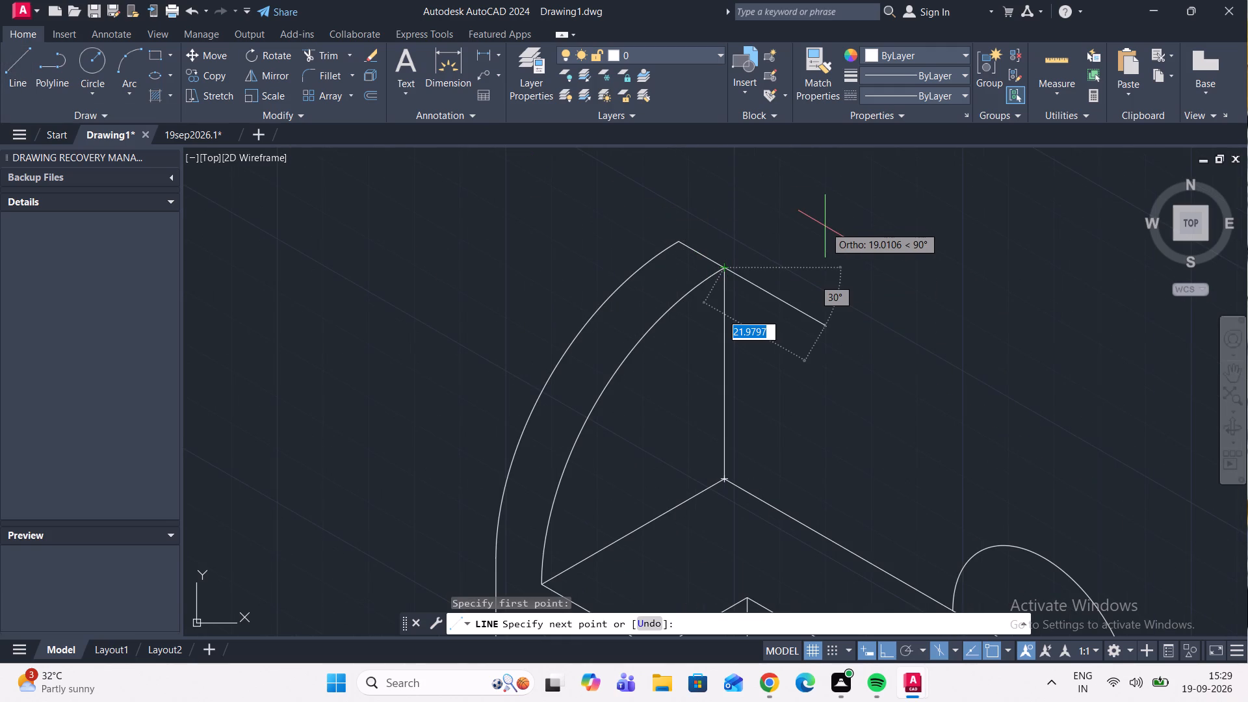
key("F5")
type("10")
key("Return")
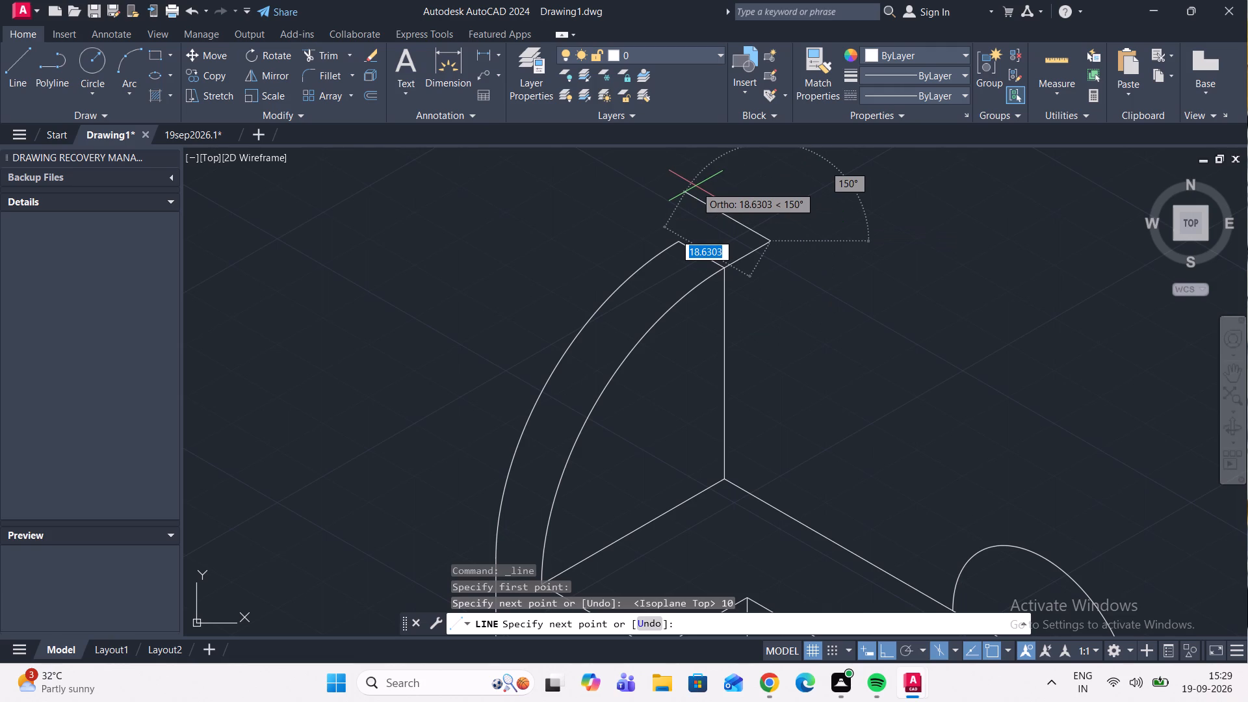
left_click(695, 186)
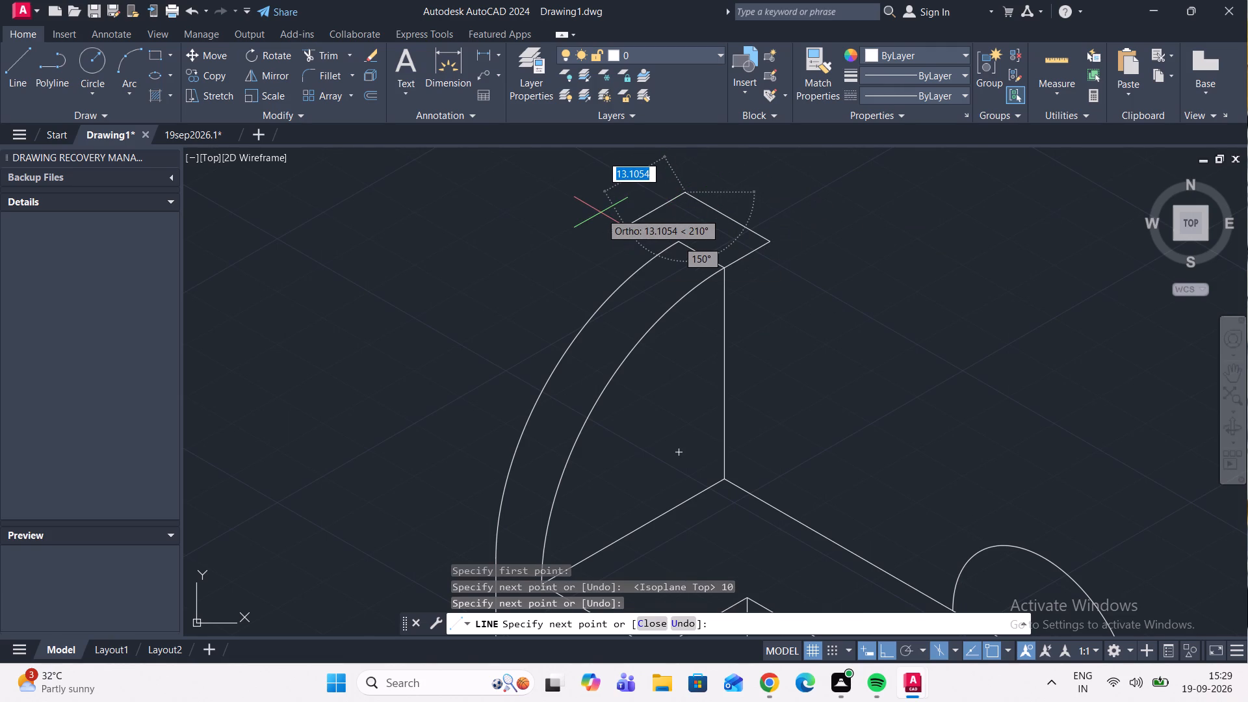
key("Escape")
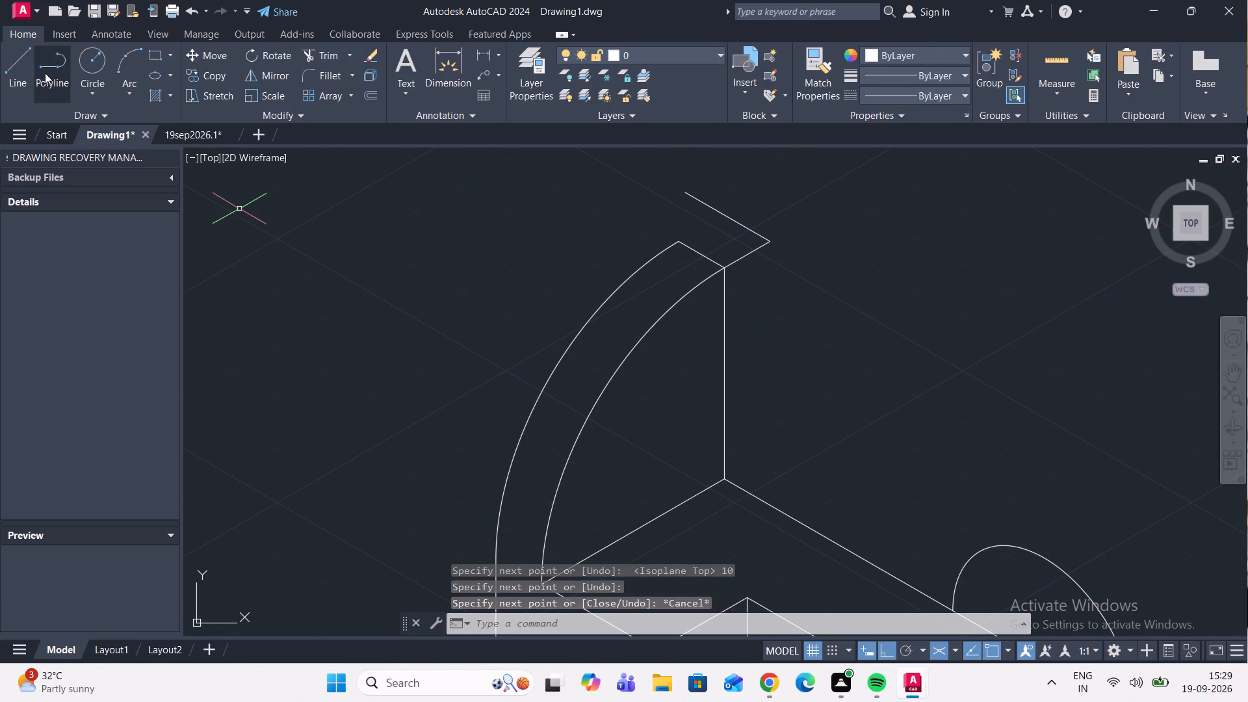
Draw a line about 13.3 long at 30° from the outer curve's top end, crossing the 150° line.
left_click(9, 75)
middle_click_drag(694, 244, 632, 357)
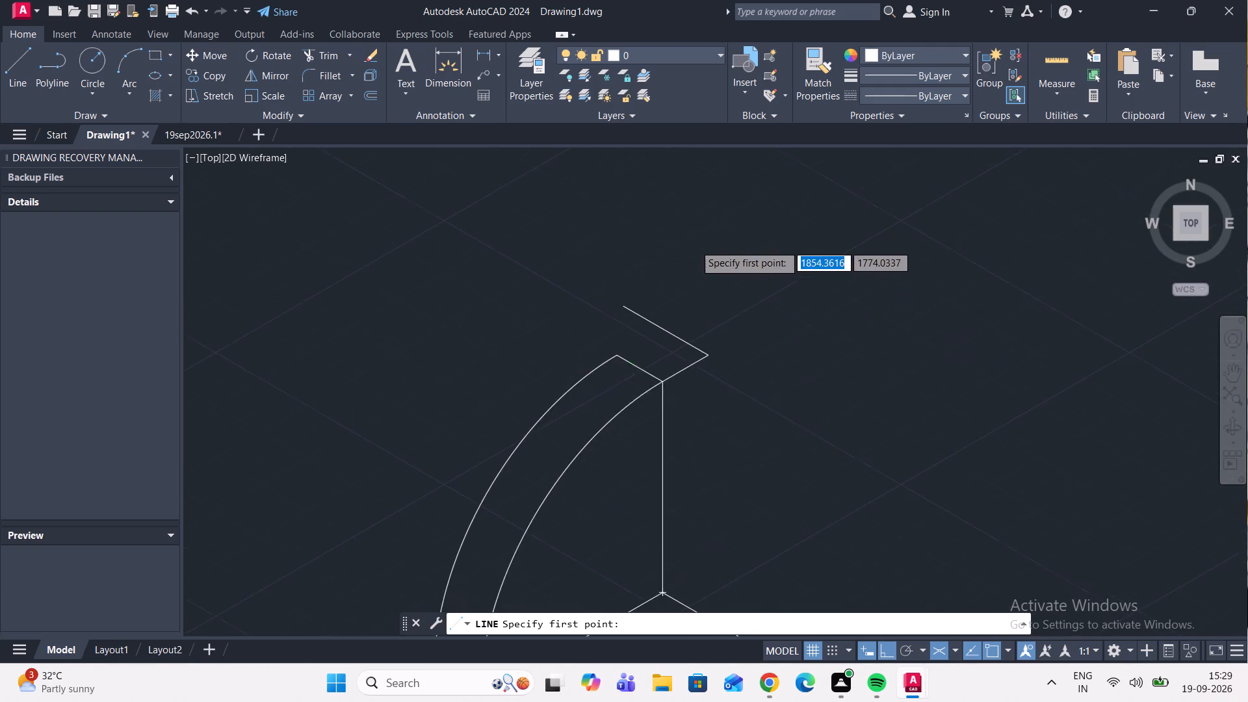
scroll(608, 378, "up", 3)
left_click(634, 285)
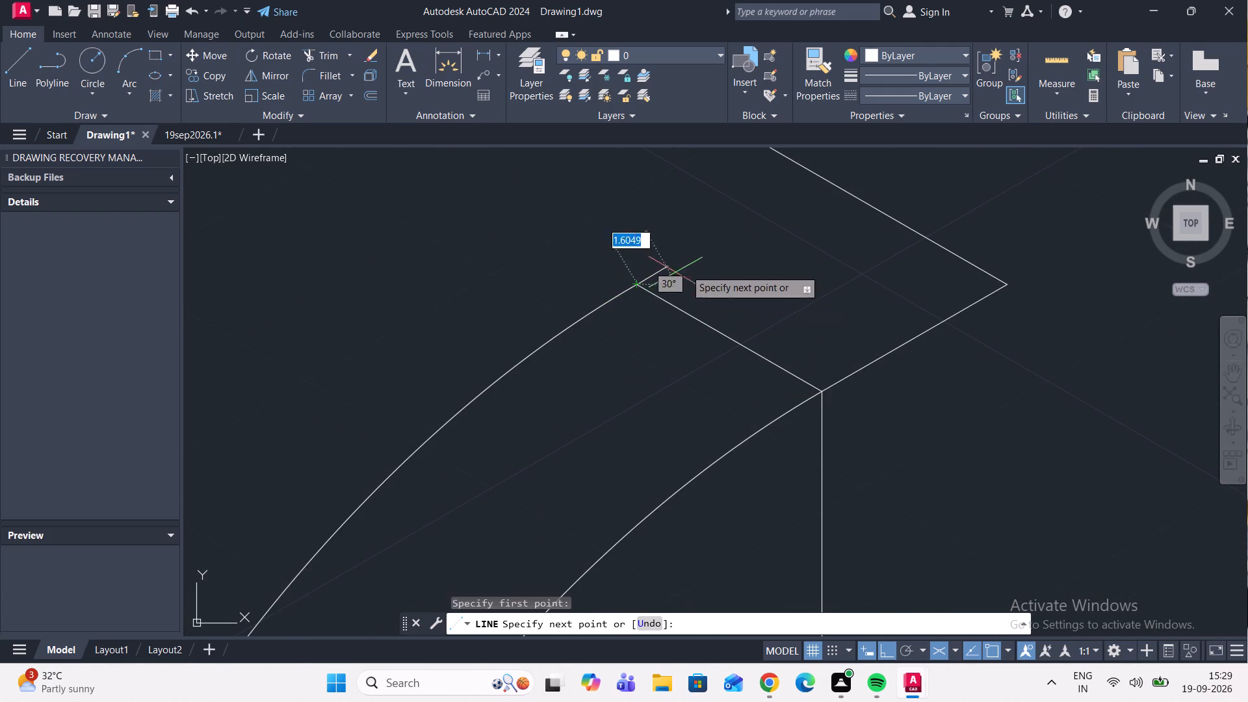
middle_click_drag(938, 177, 855, 273)
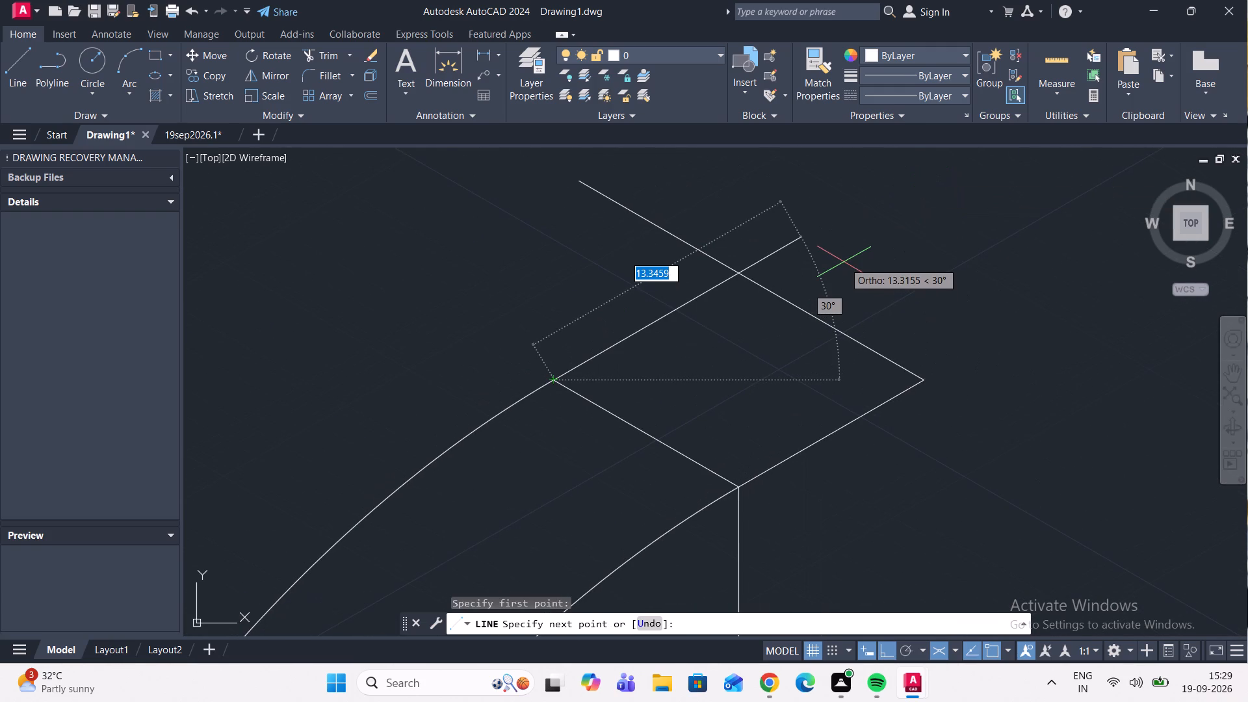
left_click(844, 262)
key("Escape")
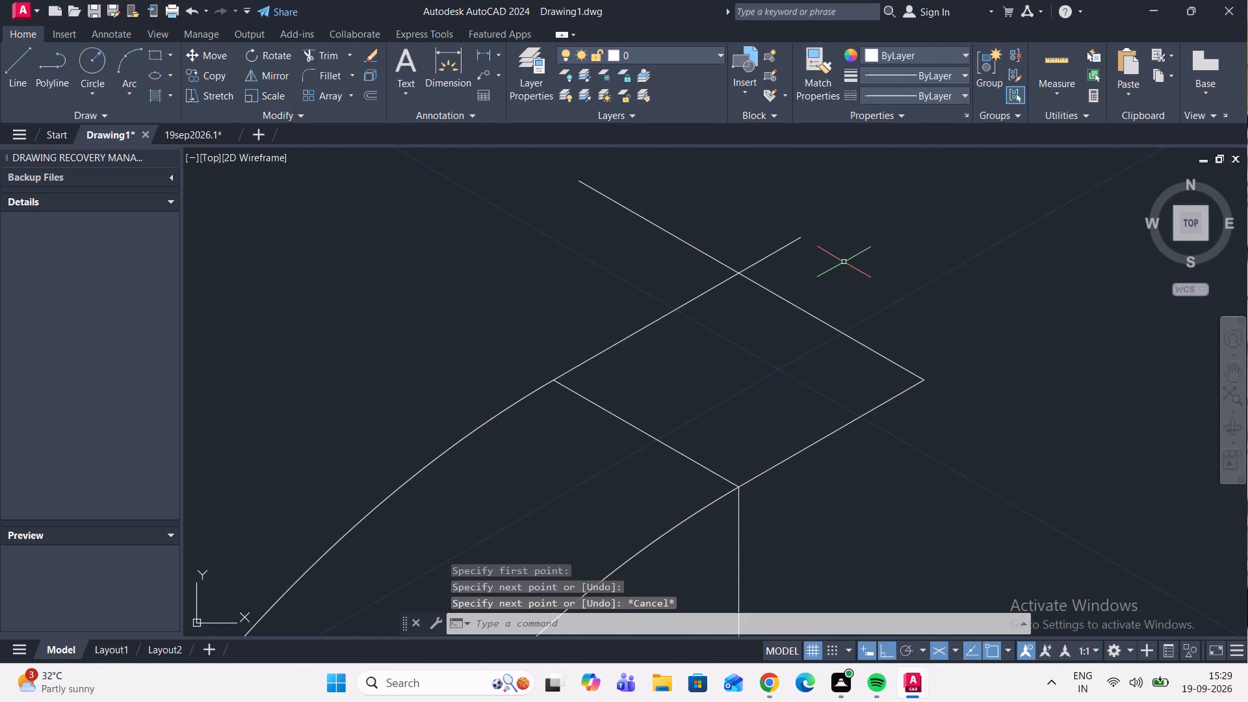
Trim both line overhangs beyond the rear corner where the 30° and 150° lines cross.
left_click(308, 59)
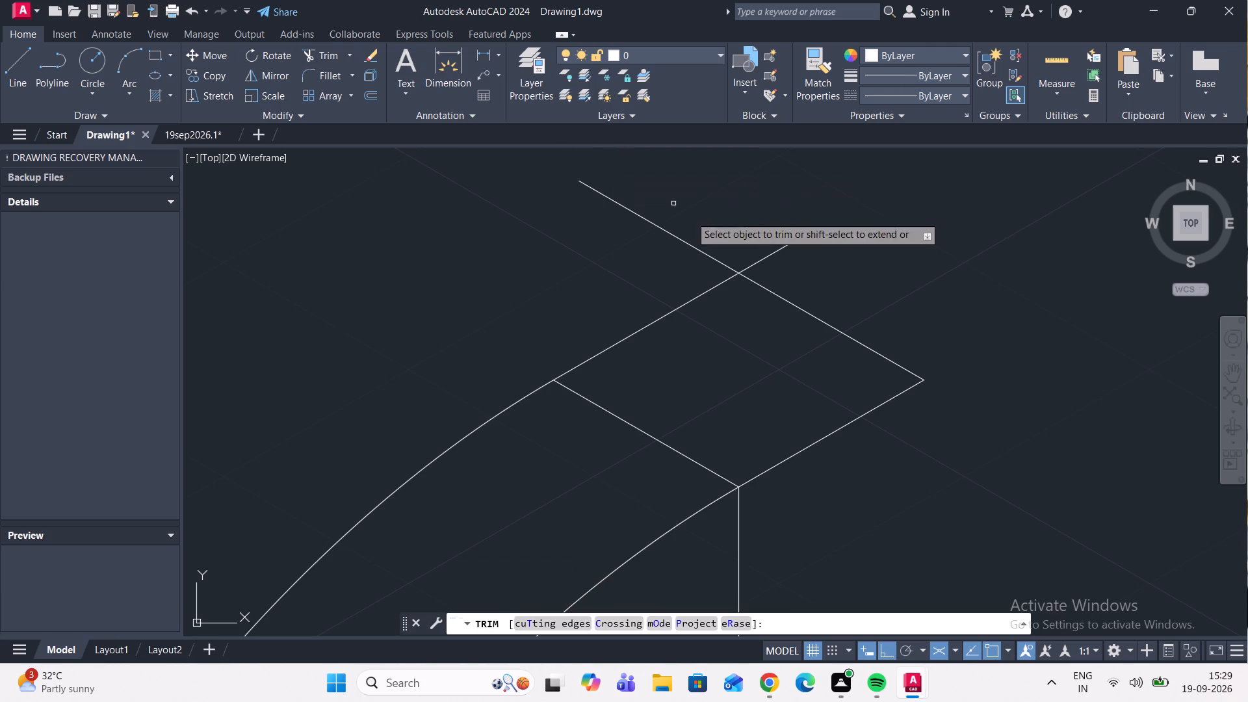
left_click(682, 240)
left_click(781, 252)
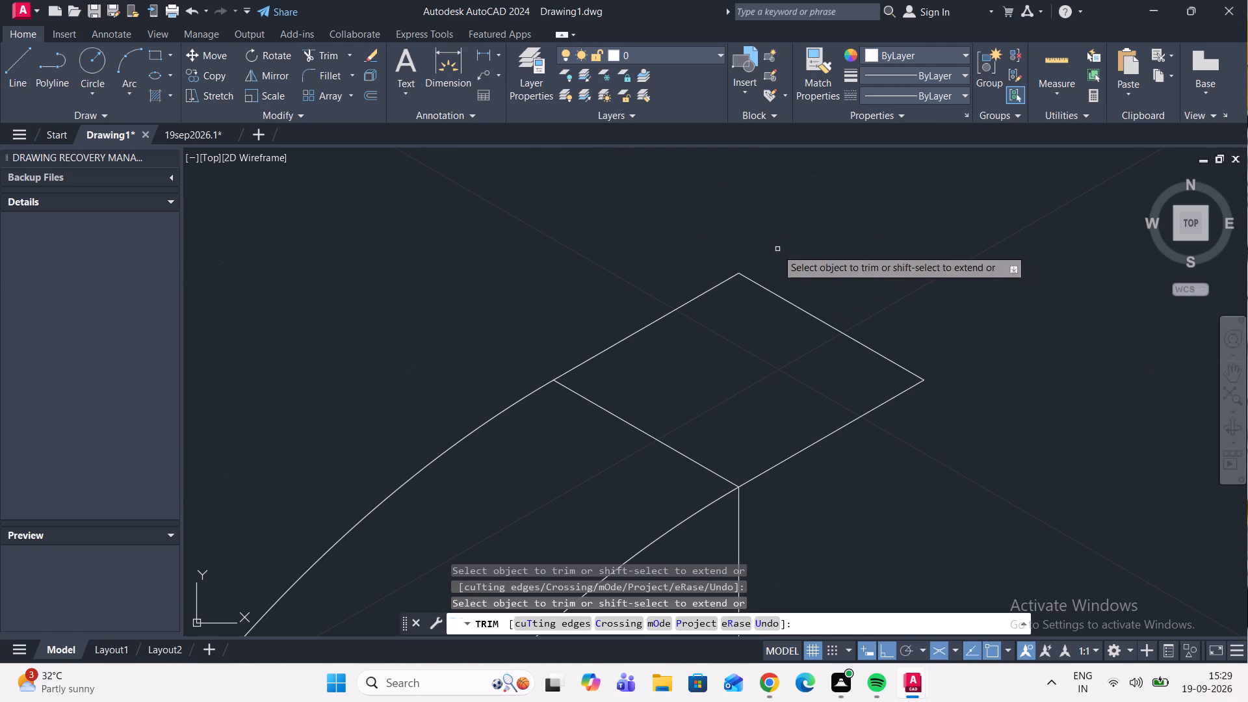
Remove the 150° rear edge of the upright's top face with Trim.
scroll(773, 242, "down", 2)
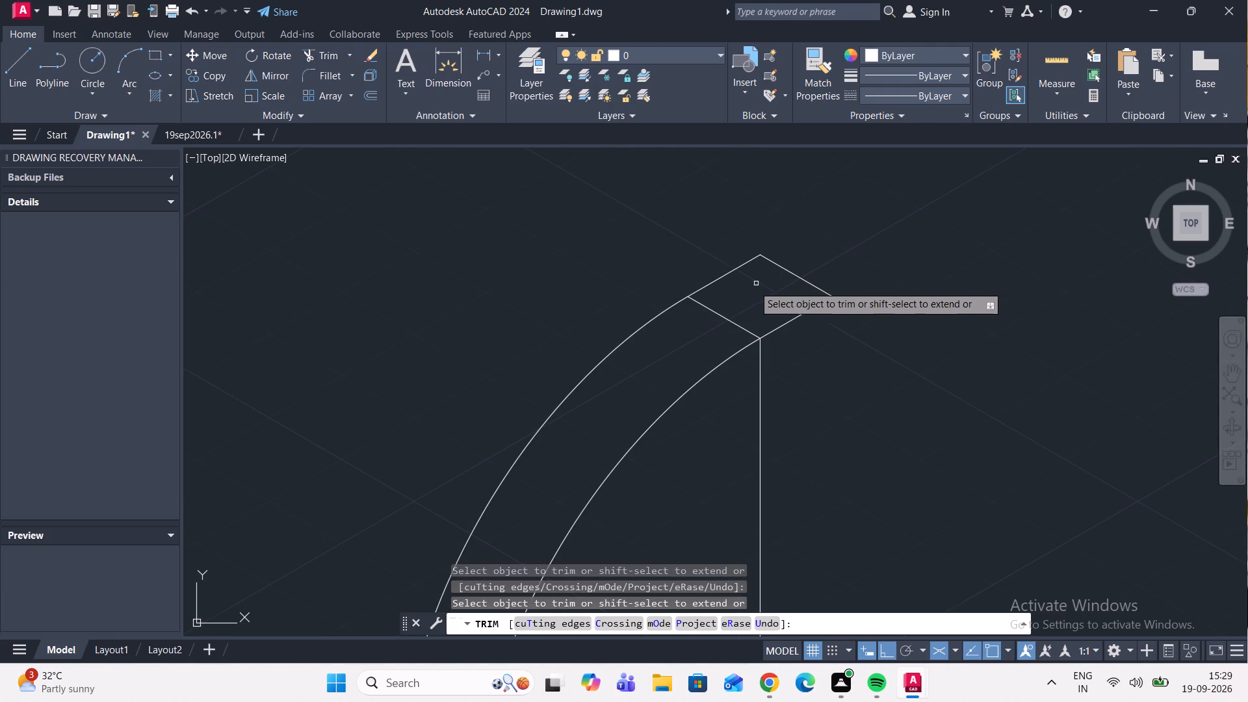
left_click(14, 70)
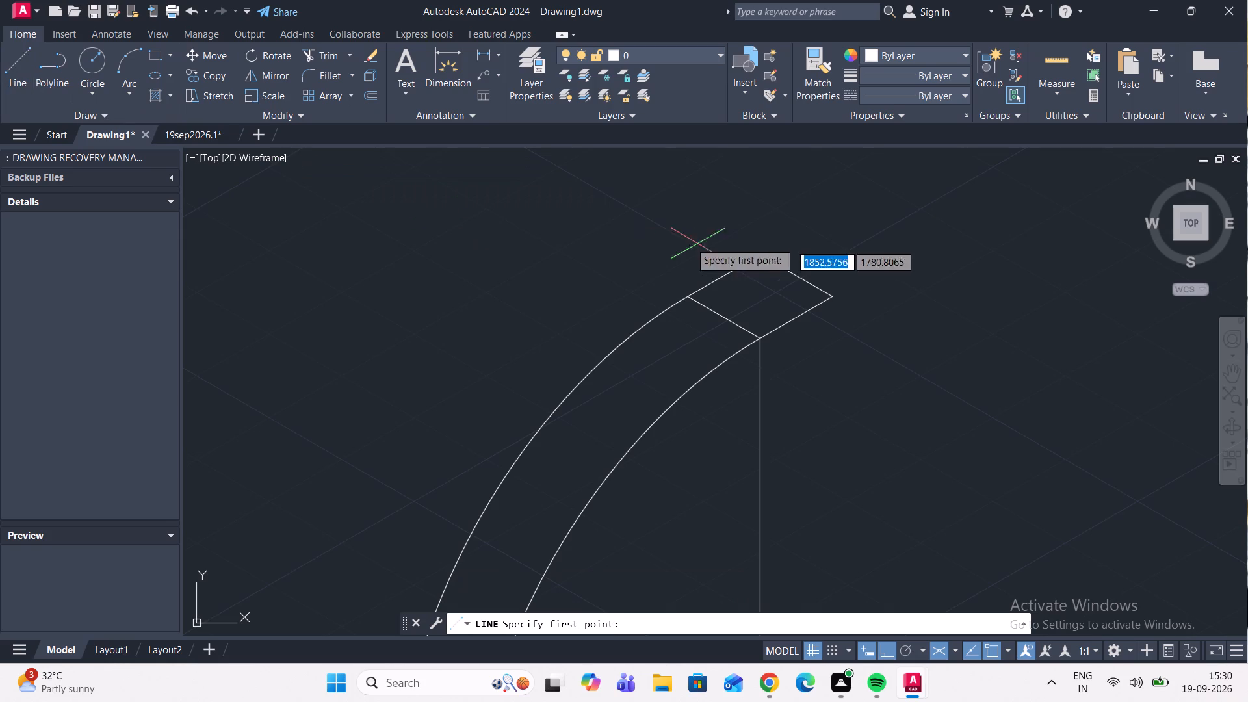
left_click(320, 55)
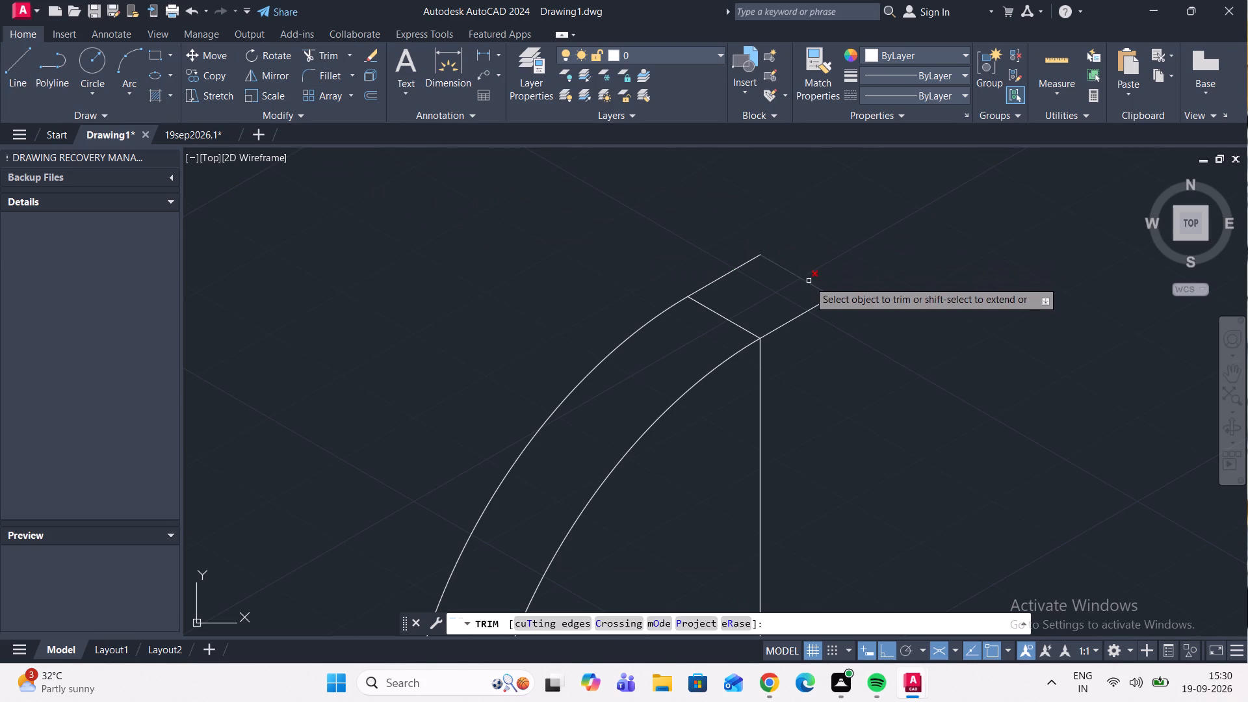
left_click(809, 284)
Draw a 20-long line at 330° from the top face's rear corner, then a 210° line and a 150° line back to the upright's inner top corner.
left_click(21, 59)
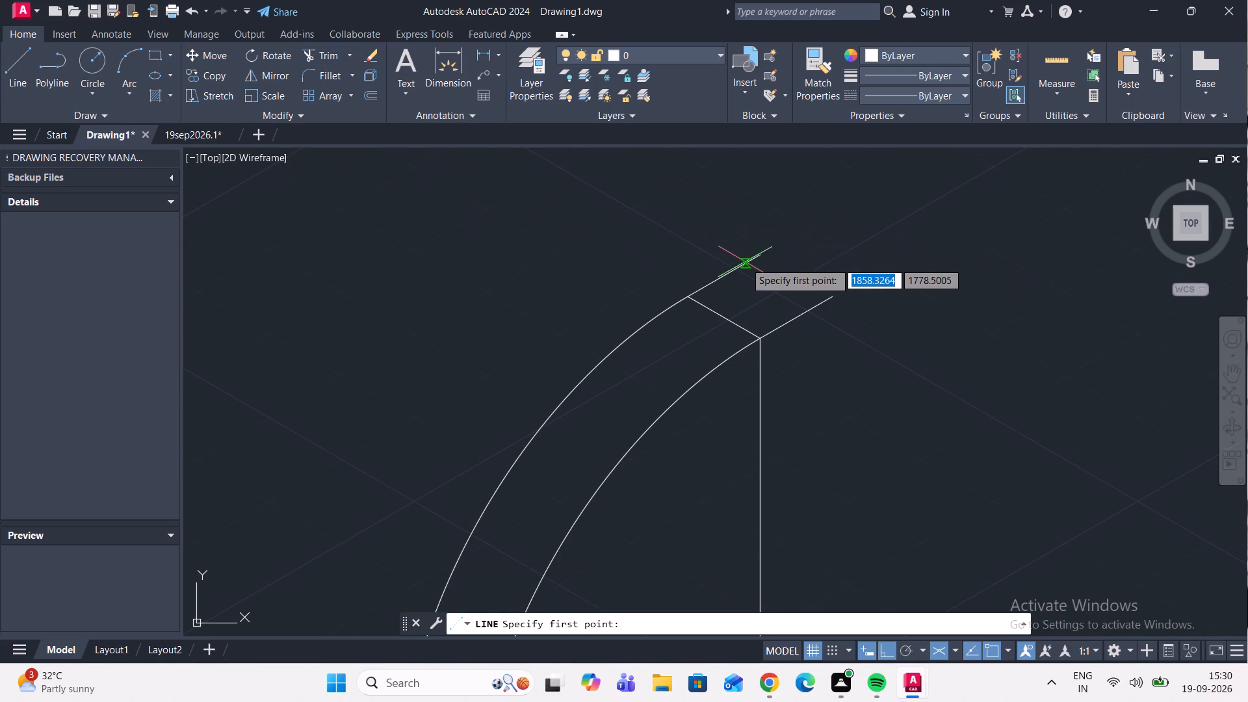
scroll(745, 262, "up", 1)
left_click(768, 250)
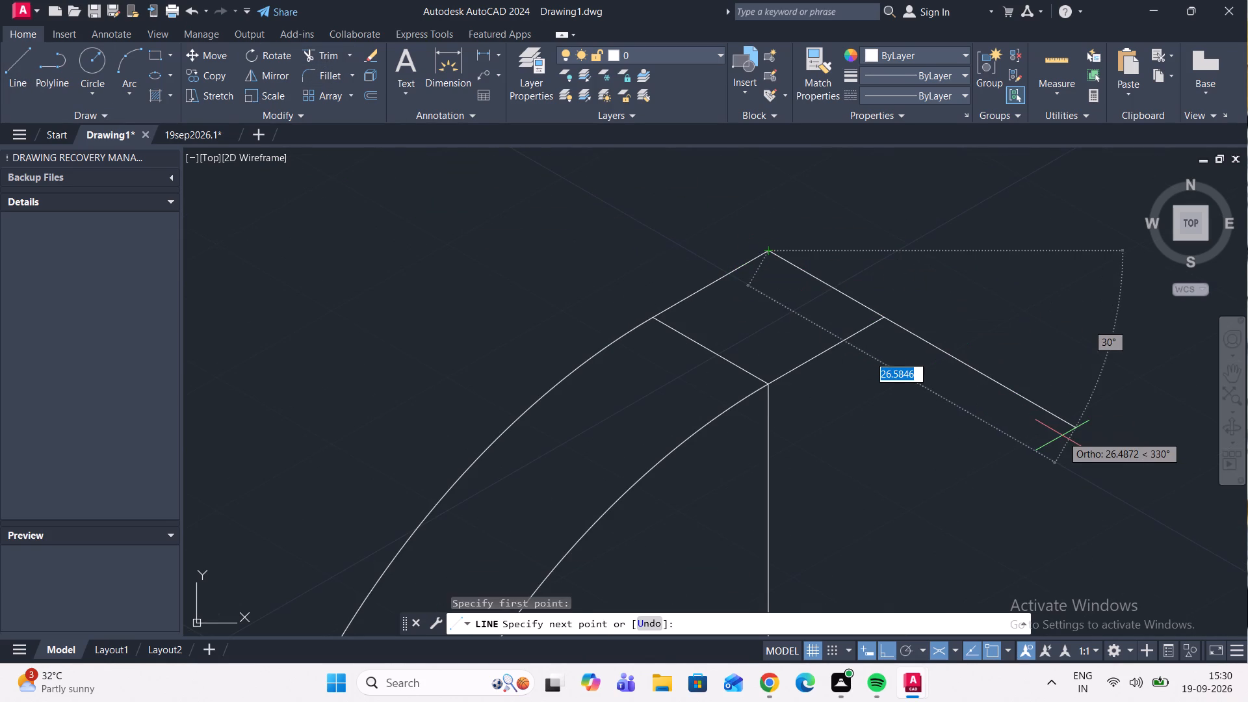
type("20")
key("Return")
scroll(1028, 435, "down", 2)
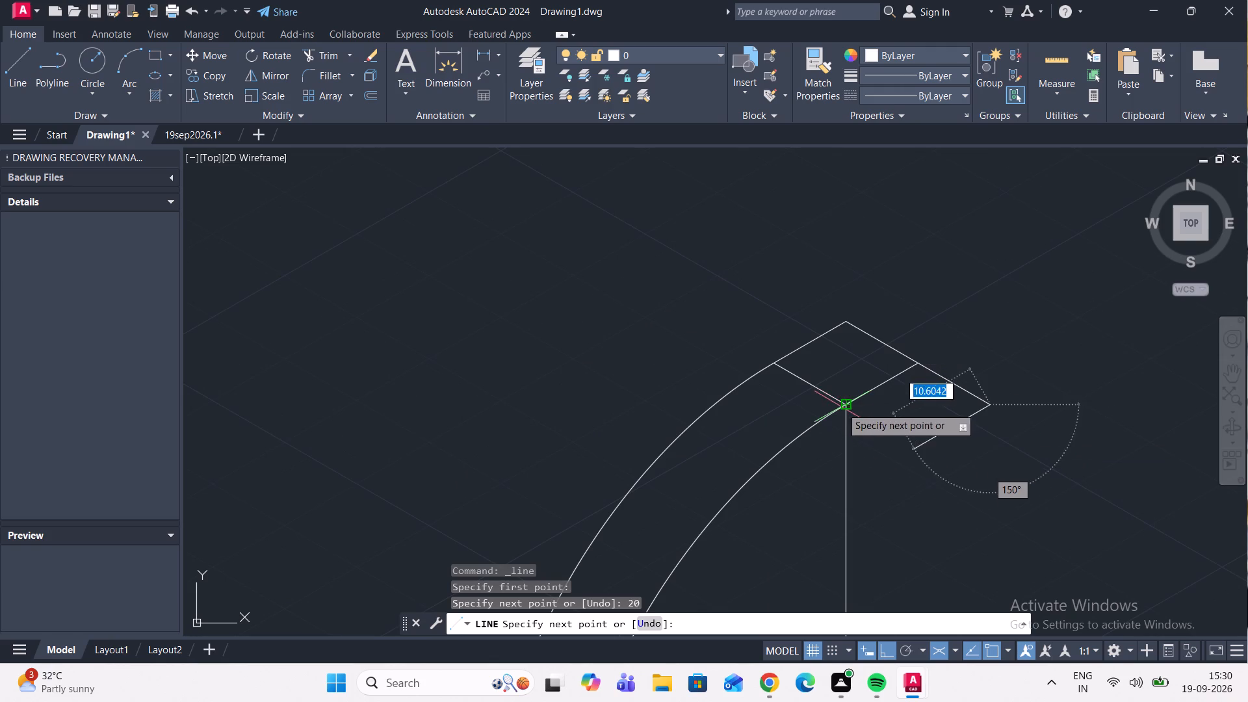
left_click(929, 455)
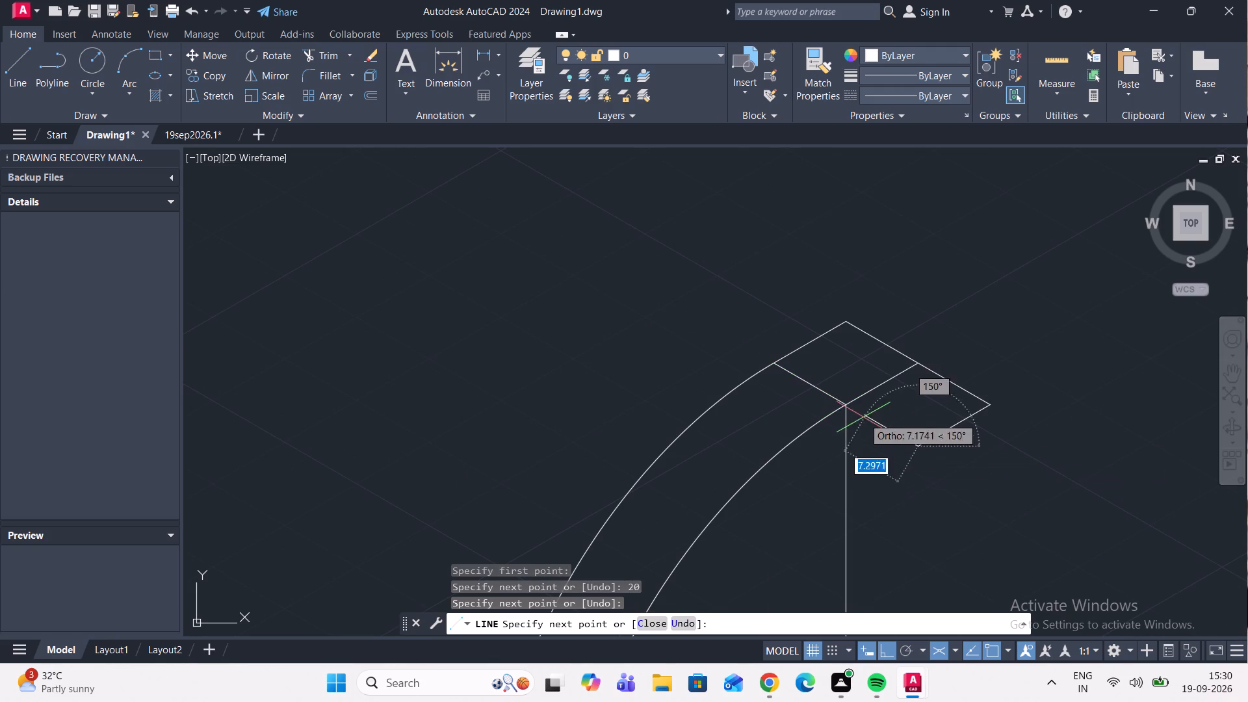
left_click(844, 406)
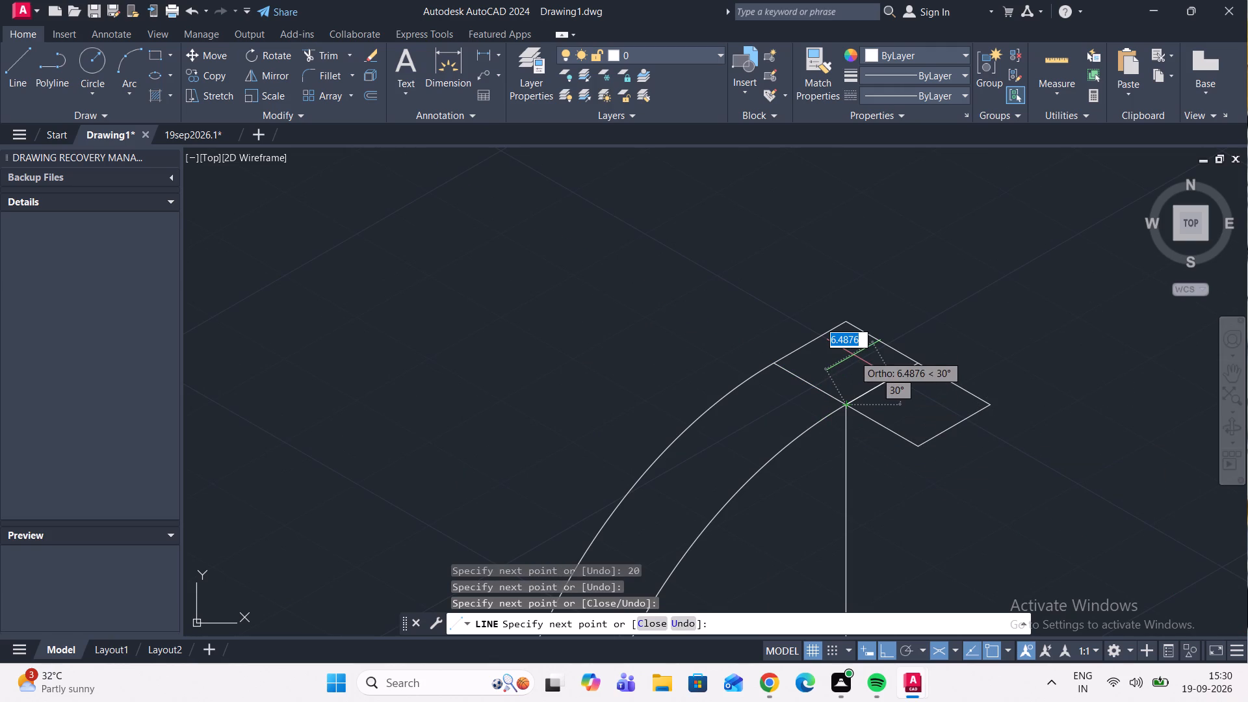
key("Escape")
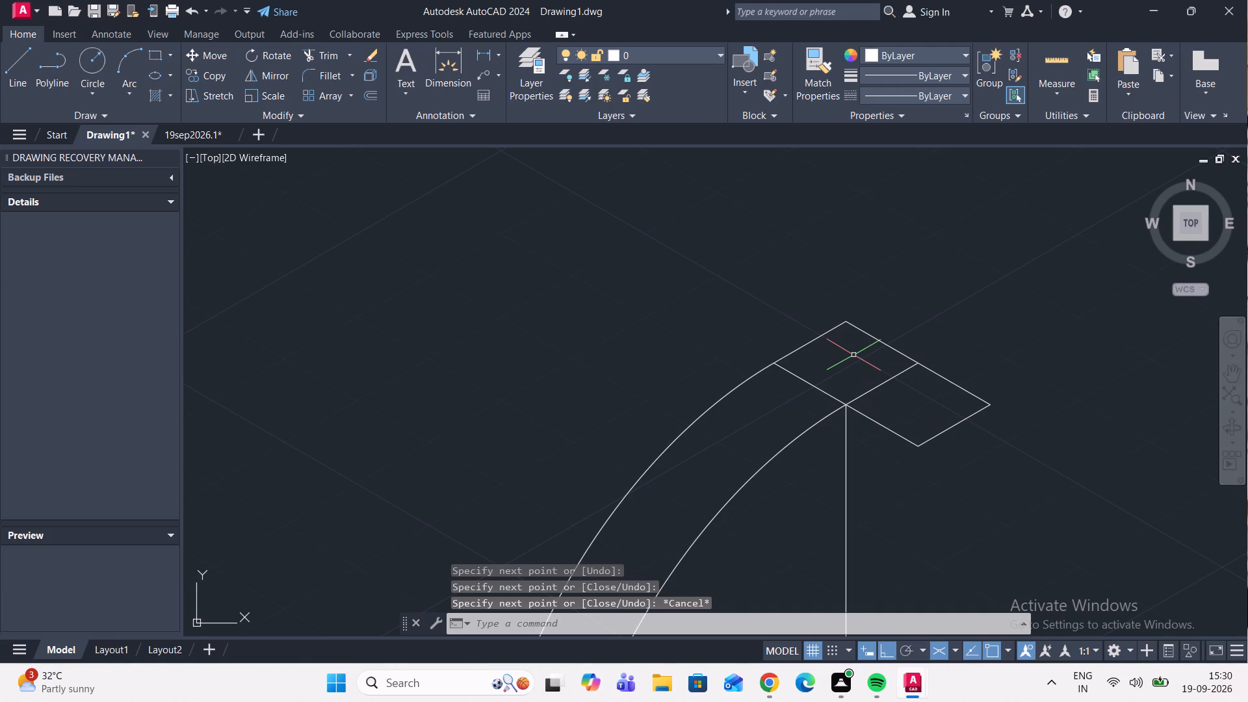
Trim away the 30° line dividing the upright's extended top face.
left_click(333, 58)
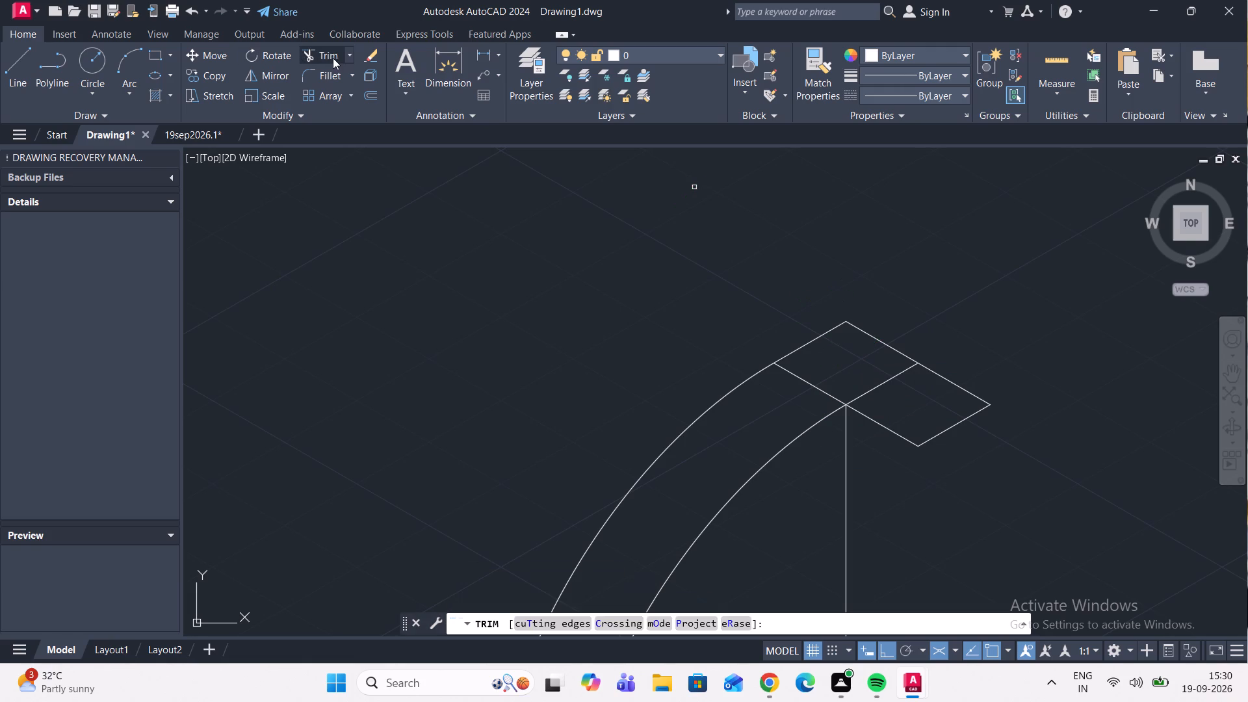
left_click(875, 385)
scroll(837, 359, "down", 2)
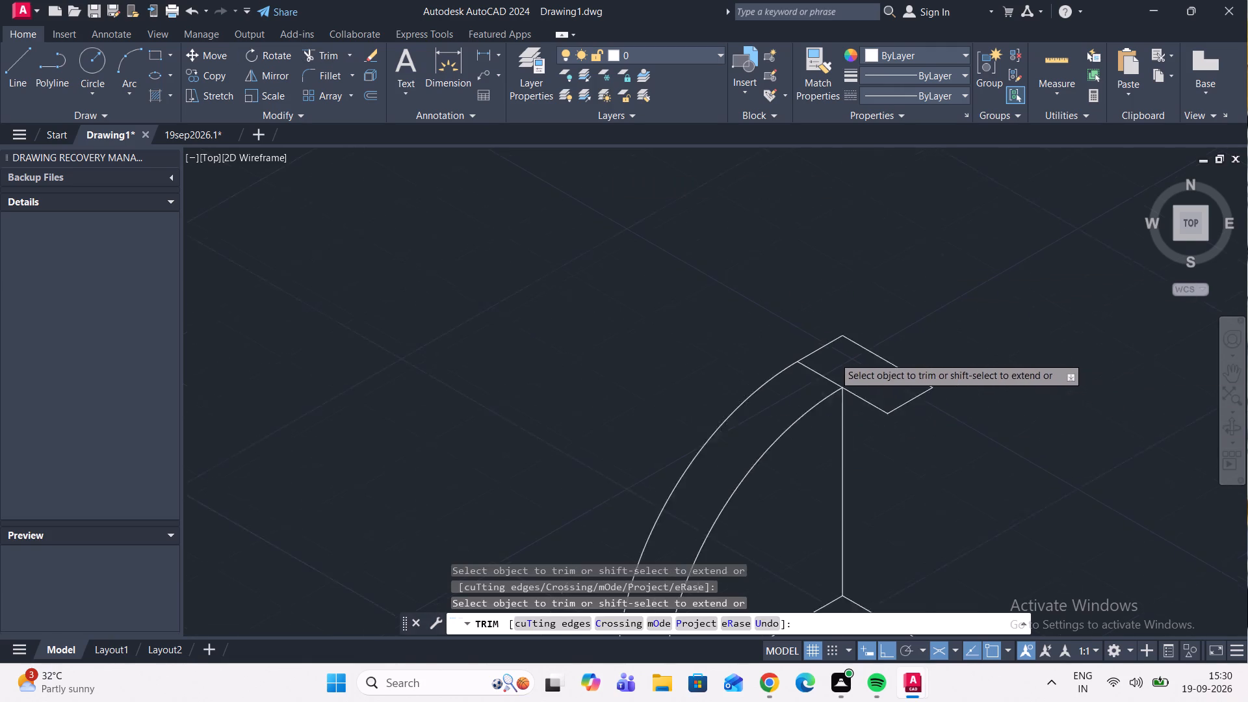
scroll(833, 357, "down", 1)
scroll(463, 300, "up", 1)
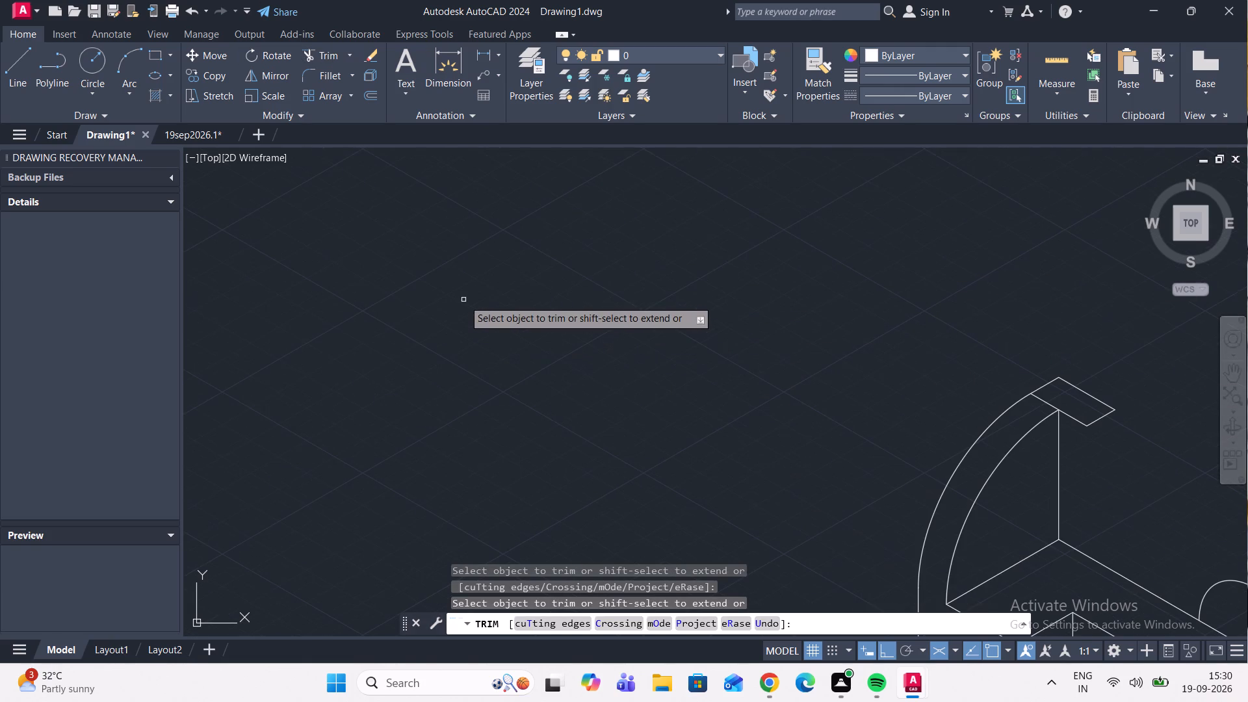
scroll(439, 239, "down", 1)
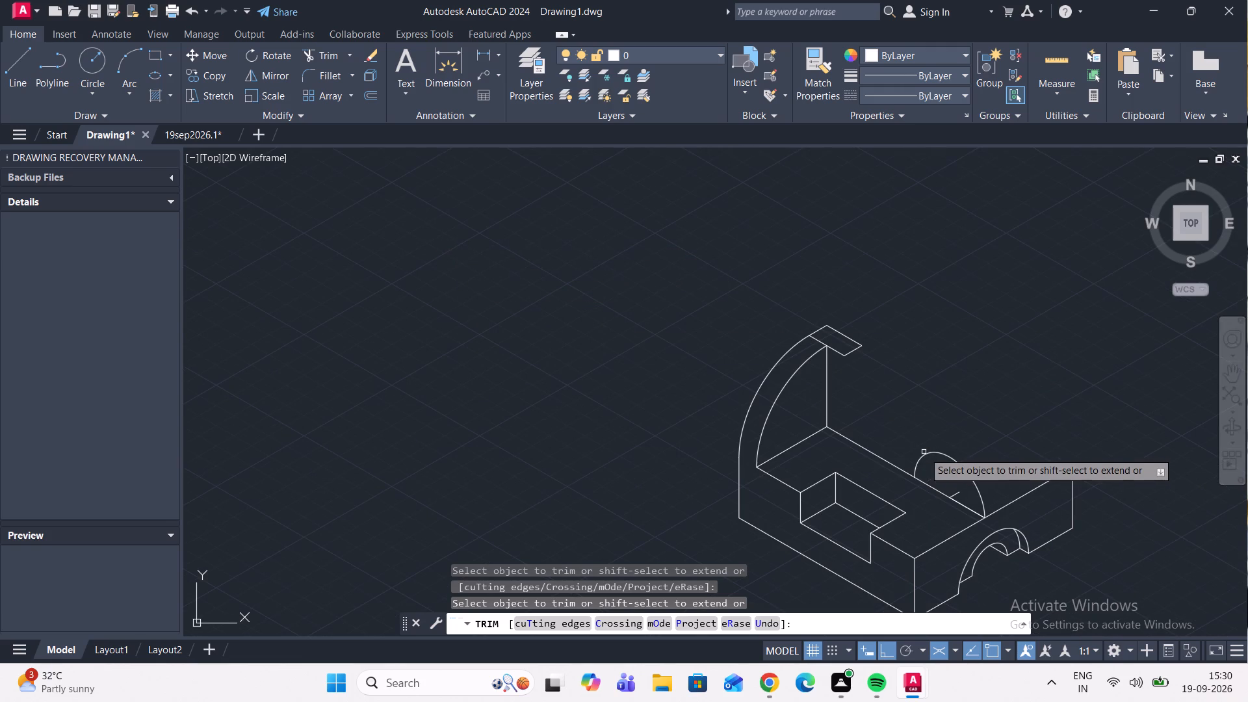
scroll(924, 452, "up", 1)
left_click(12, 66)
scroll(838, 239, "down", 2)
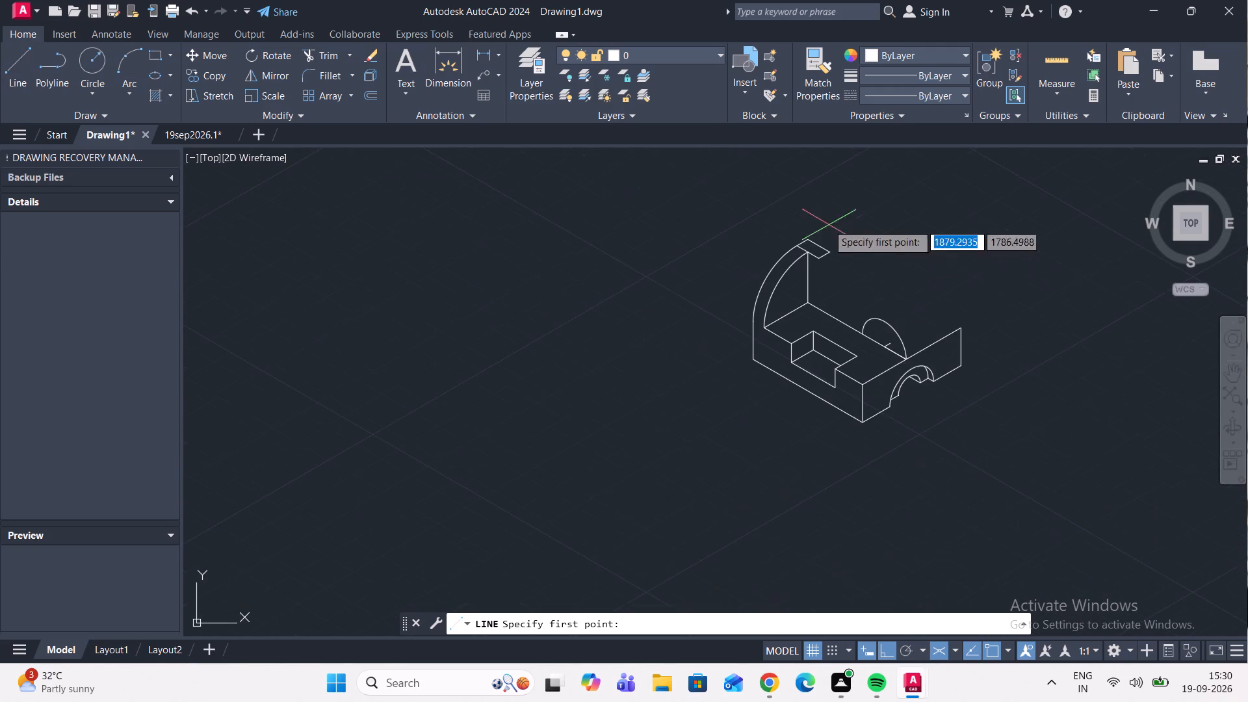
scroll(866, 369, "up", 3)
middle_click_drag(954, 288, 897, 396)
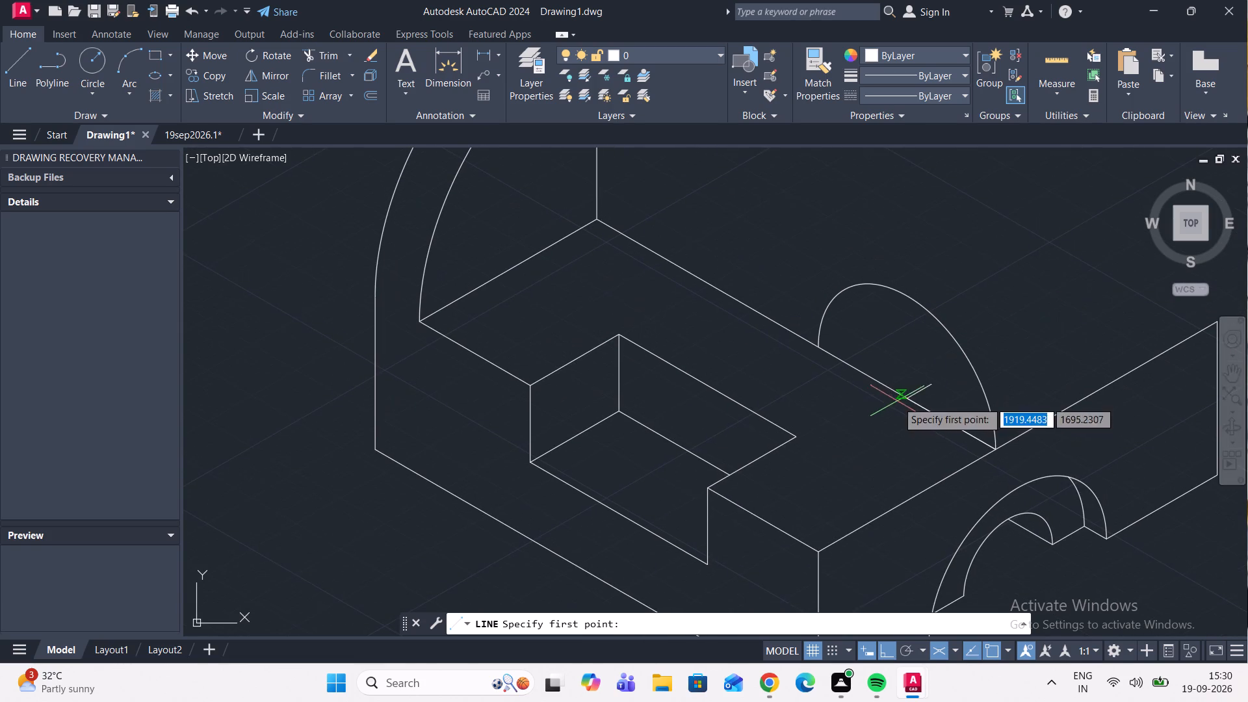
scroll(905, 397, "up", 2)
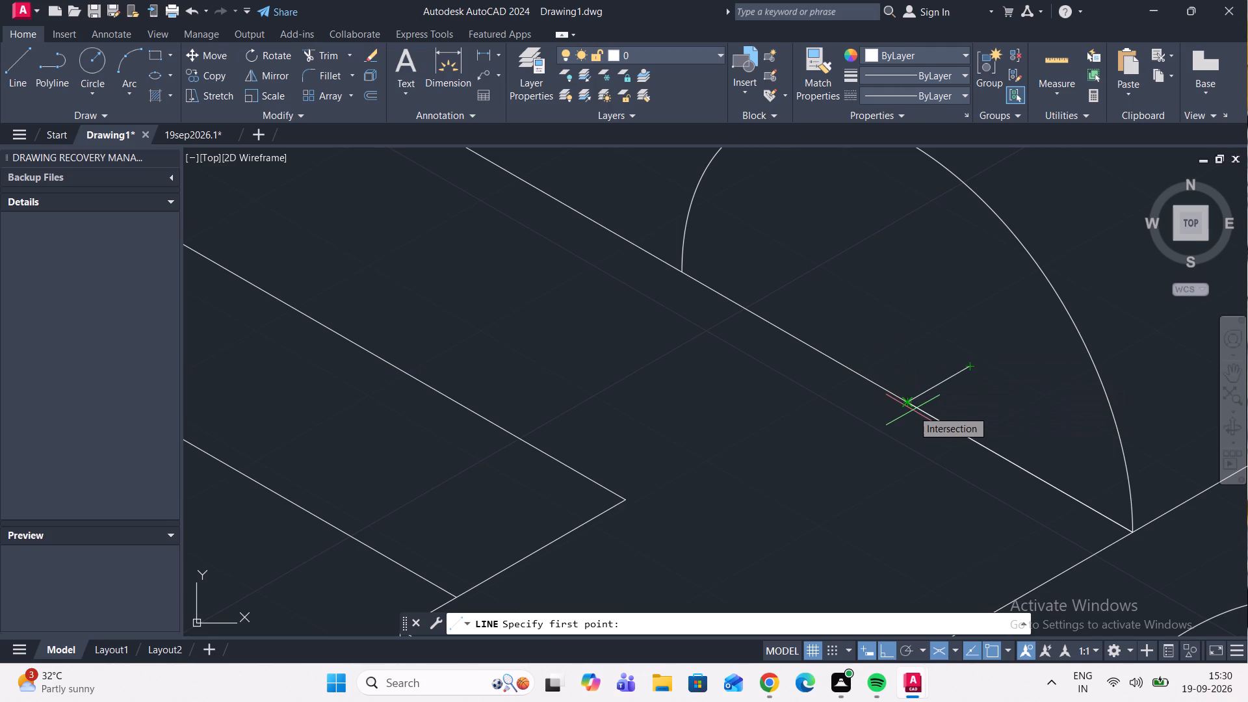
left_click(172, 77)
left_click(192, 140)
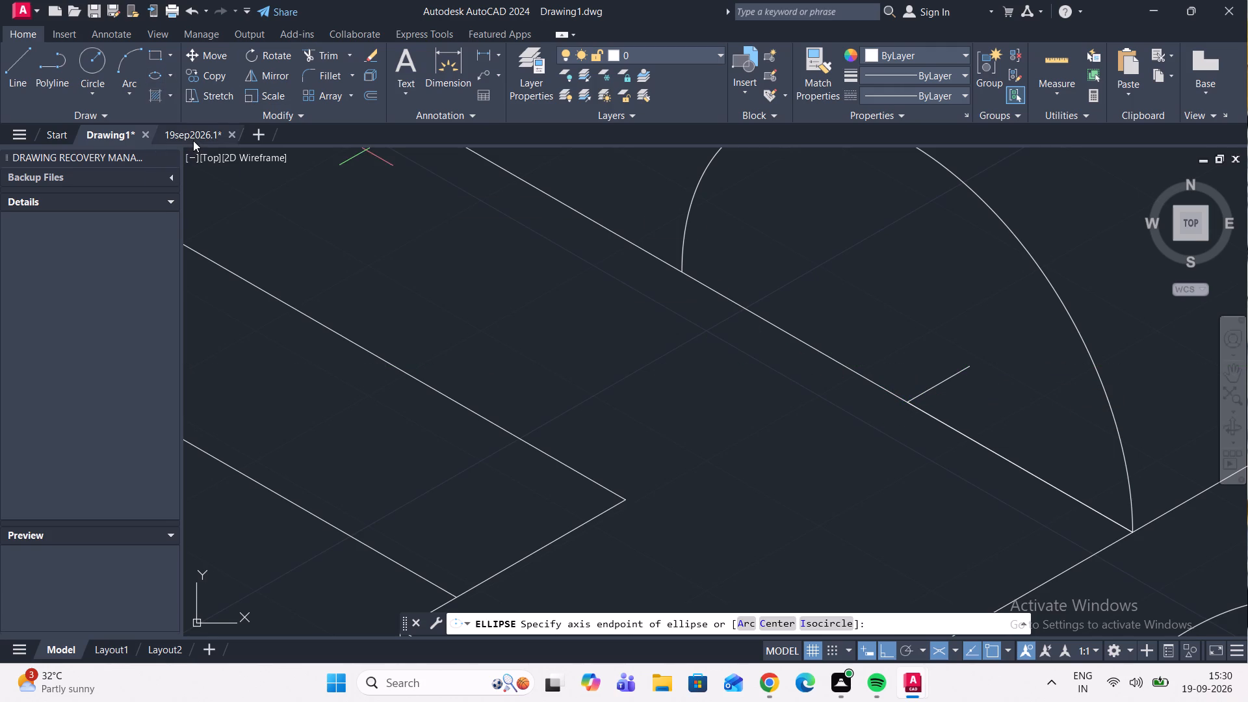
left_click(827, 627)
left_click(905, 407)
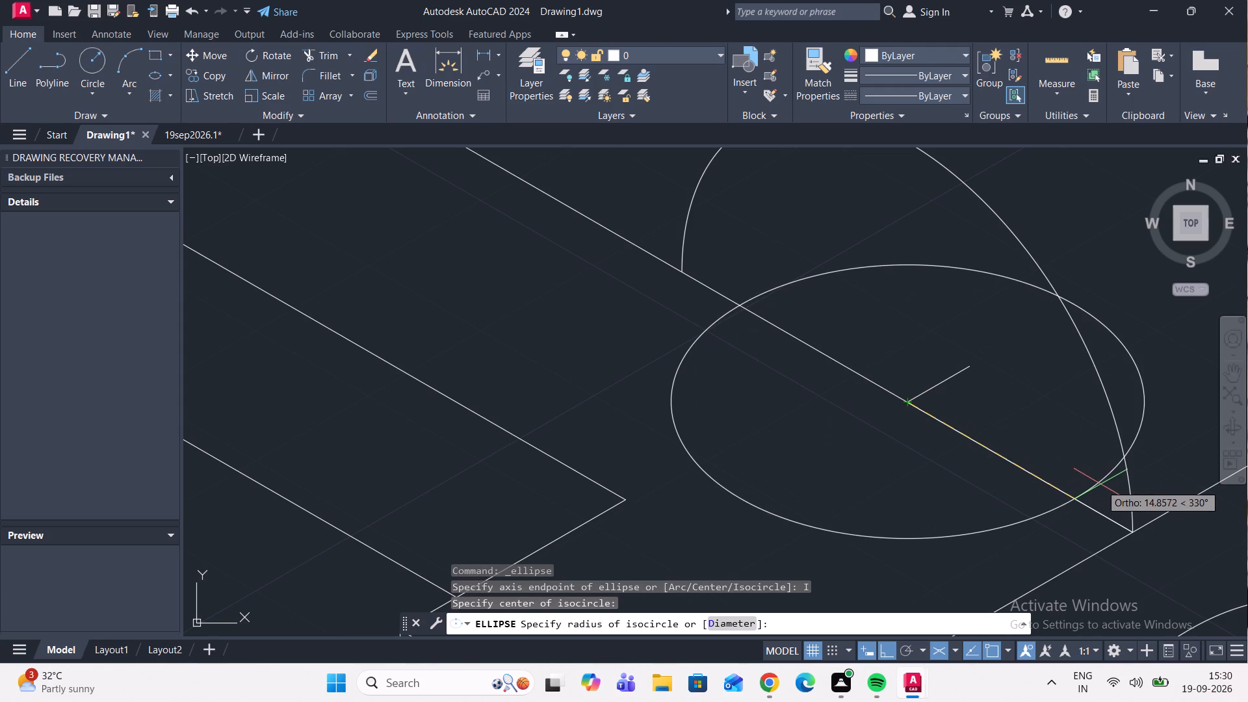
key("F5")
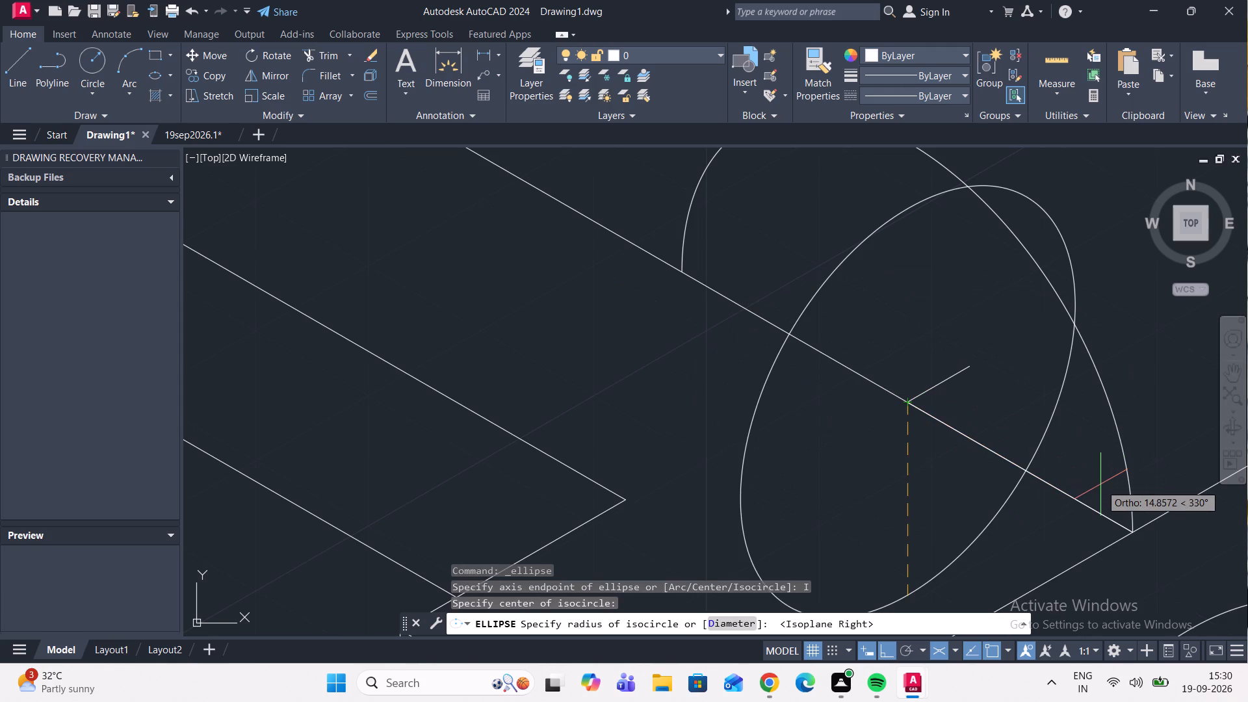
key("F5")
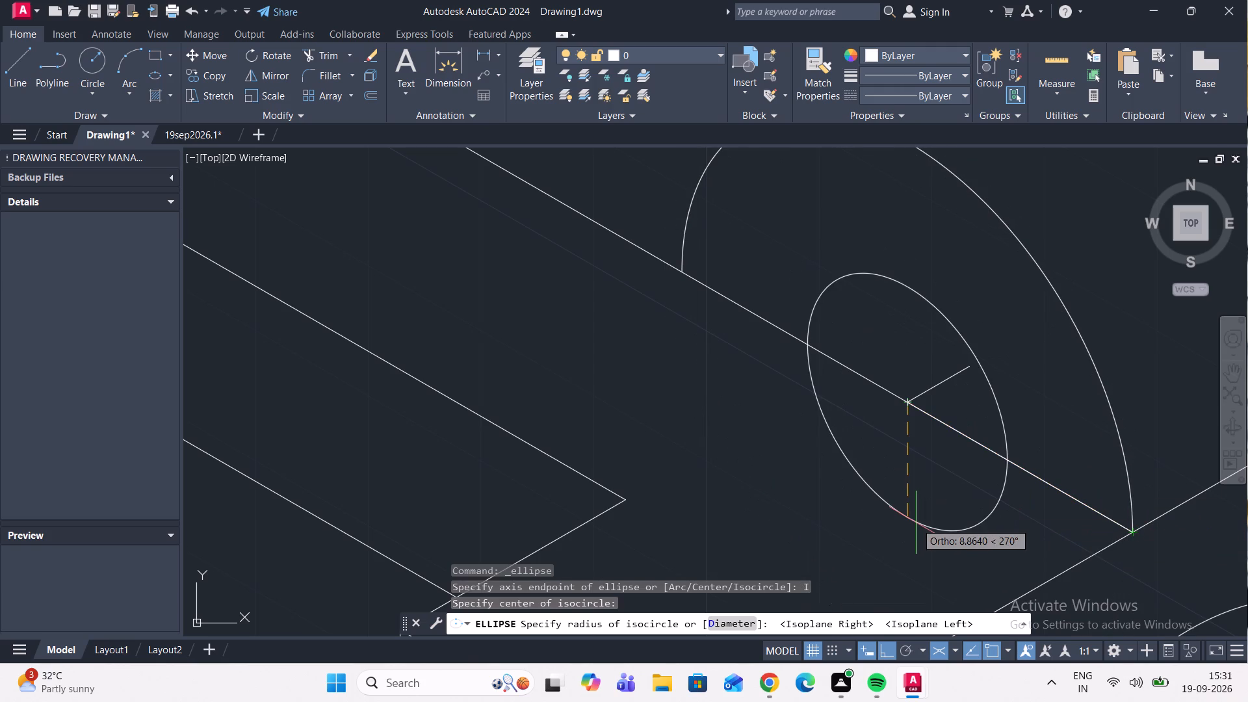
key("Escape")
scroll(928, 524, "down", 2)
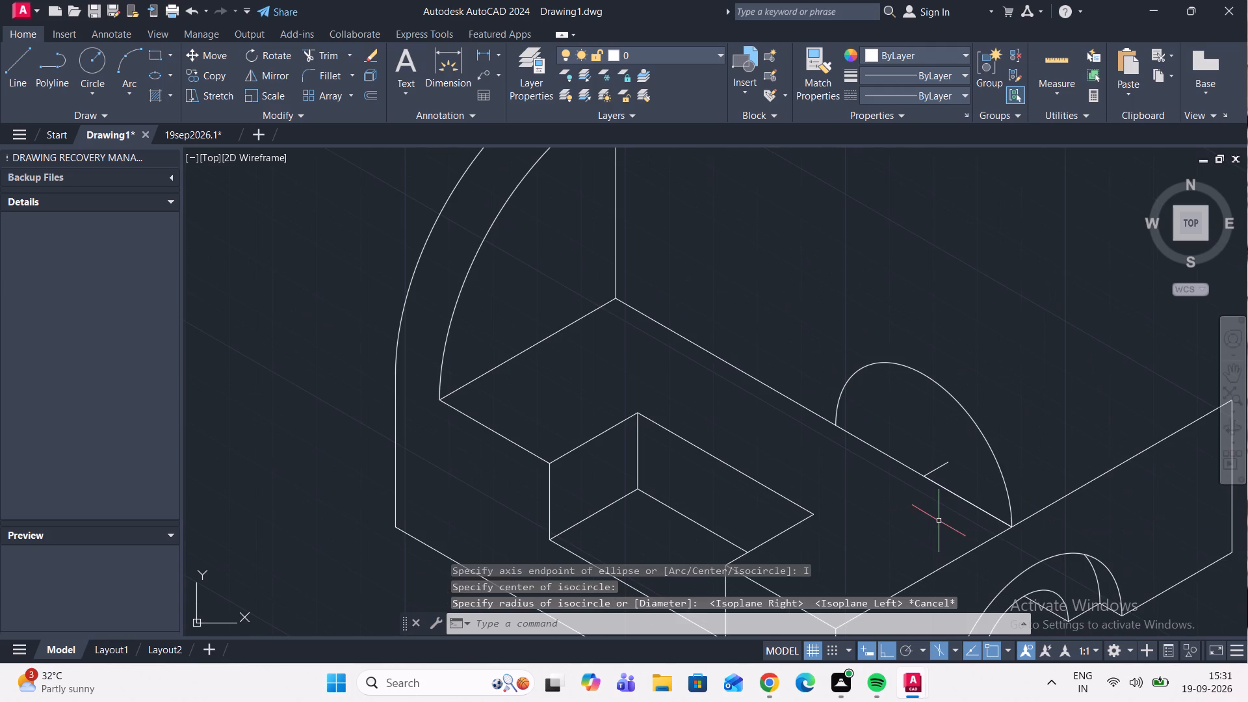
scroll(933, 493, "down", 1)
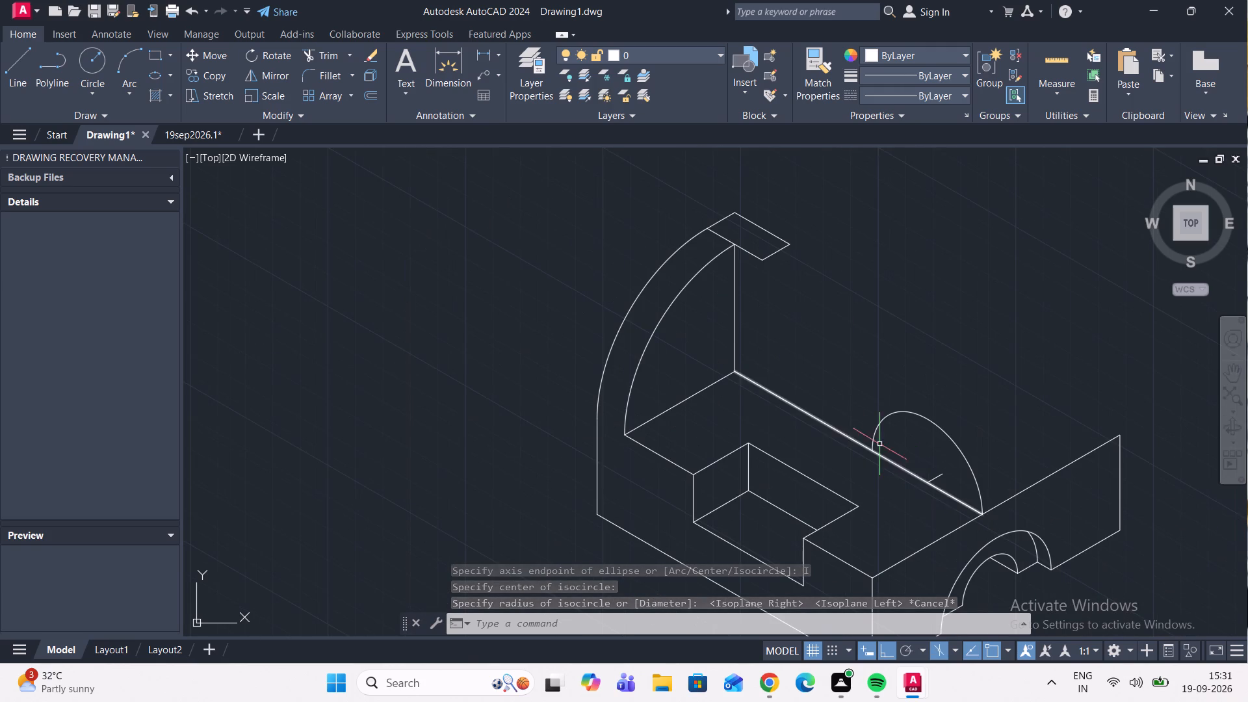
Draw a vertical line from the rear arc's centre on the base's rear edge to a point above the arc.
left_click(22, 75)
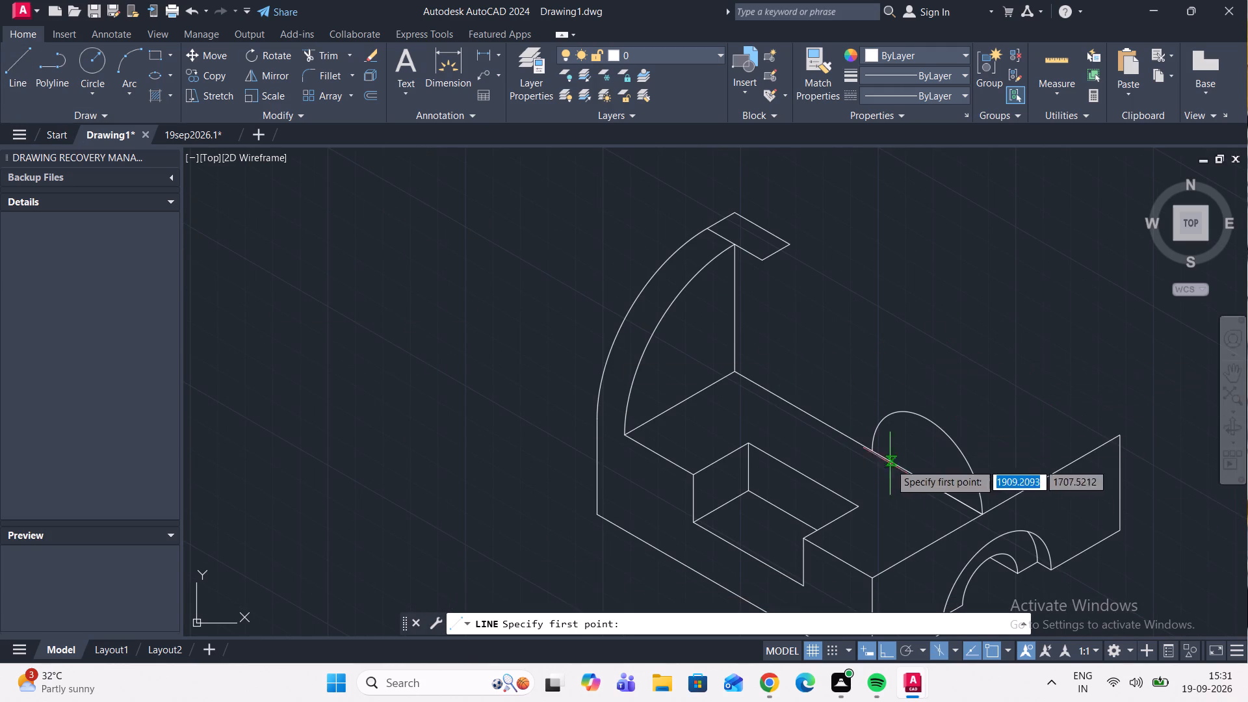
scroll(909, 486, "up", 2)
left_click(952, 478)
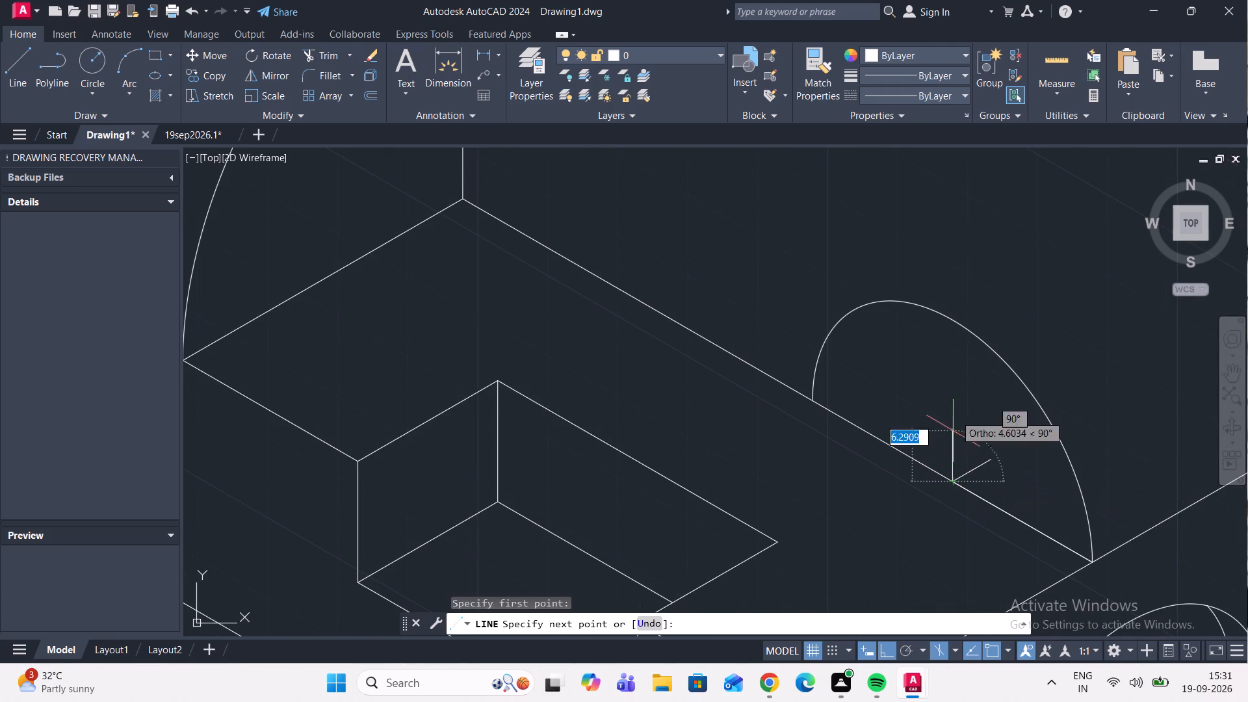
left_click(963, 271)
key("Escape")
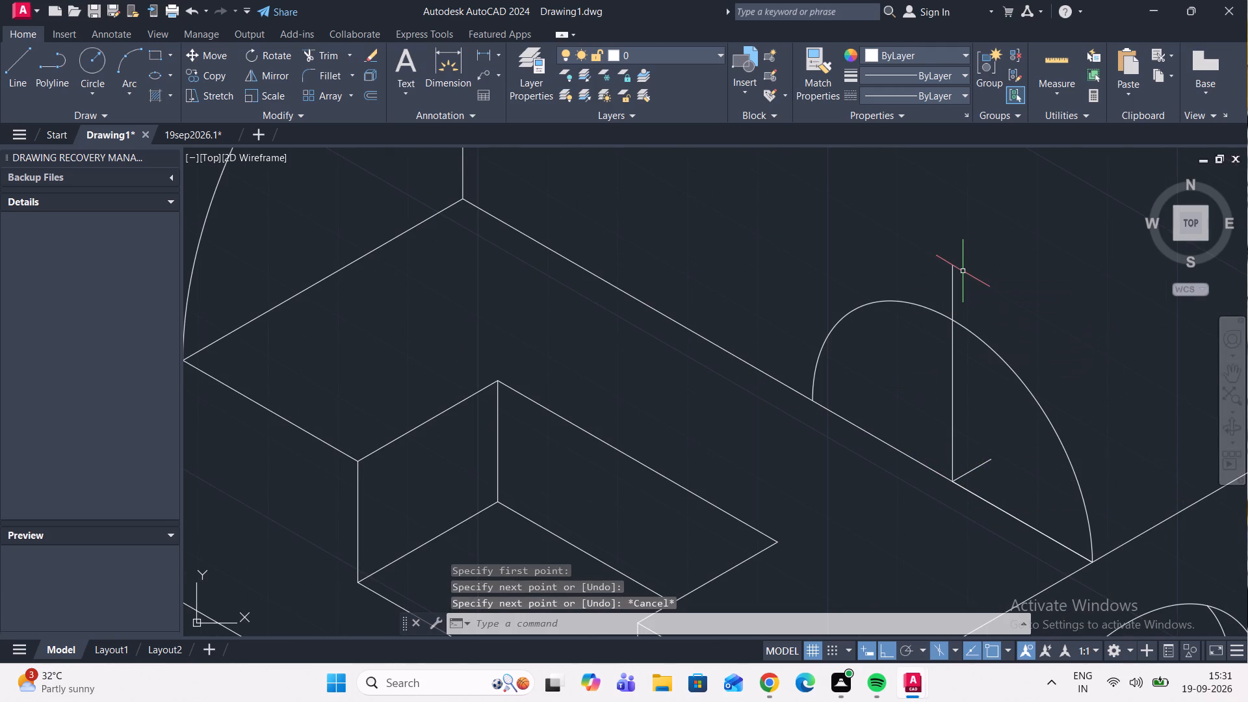
Erase the short 30° stub at the rear arc's centre and the overlapping line from that centre to the base corner.
left_click(981, 462)
key("Delete")
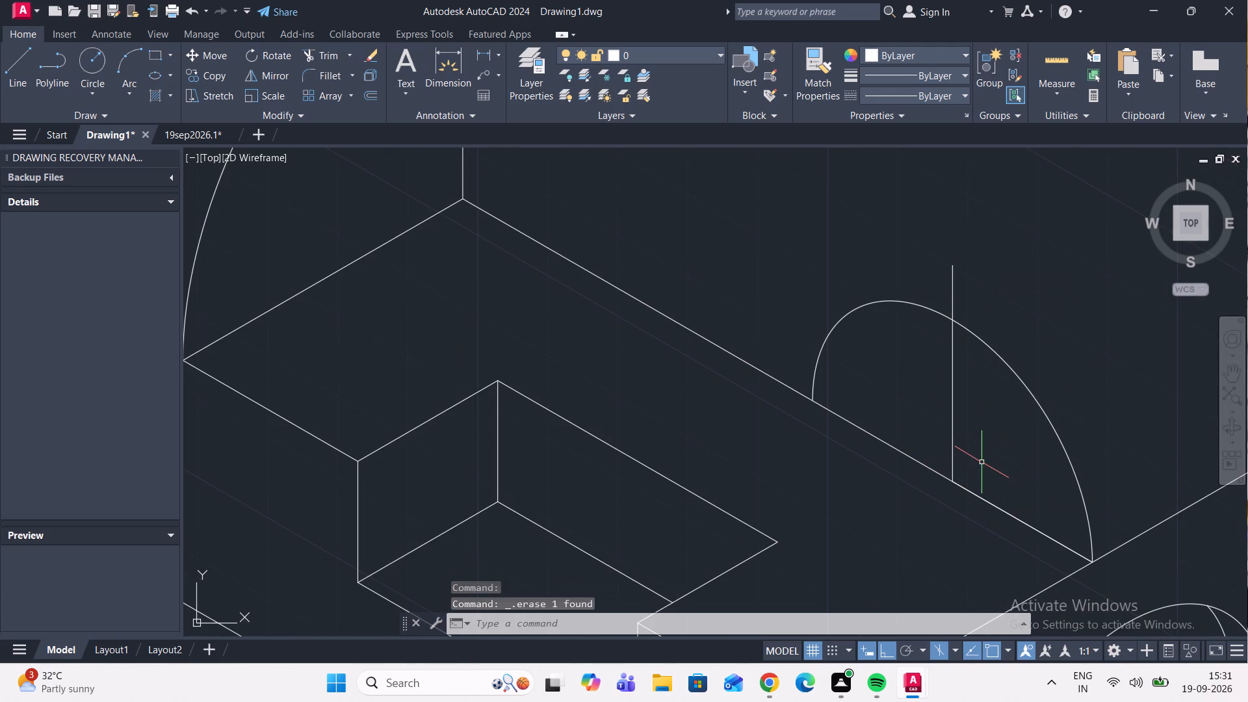
left_click(1010, 515)
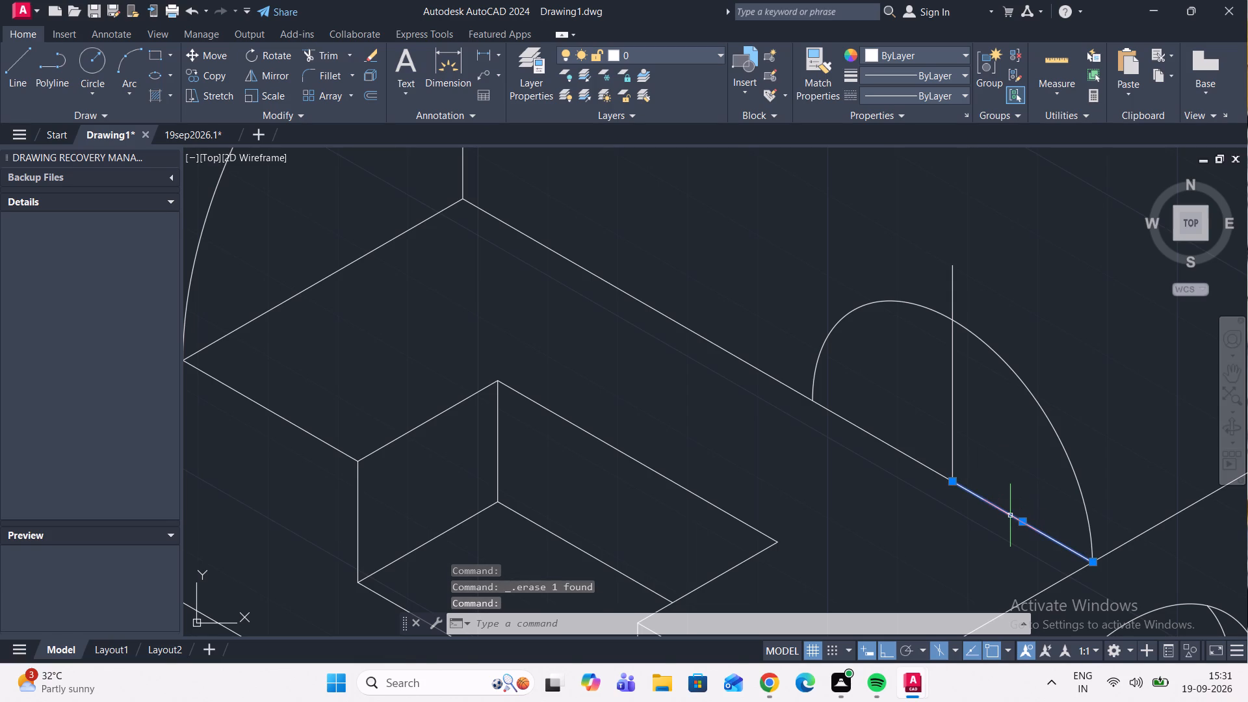
key("Delete")
Draw a slanted line from where the vertical line crosses the rear arc to the near corner of the overhanging top face.
scroll(1010, 515, "down", 2)
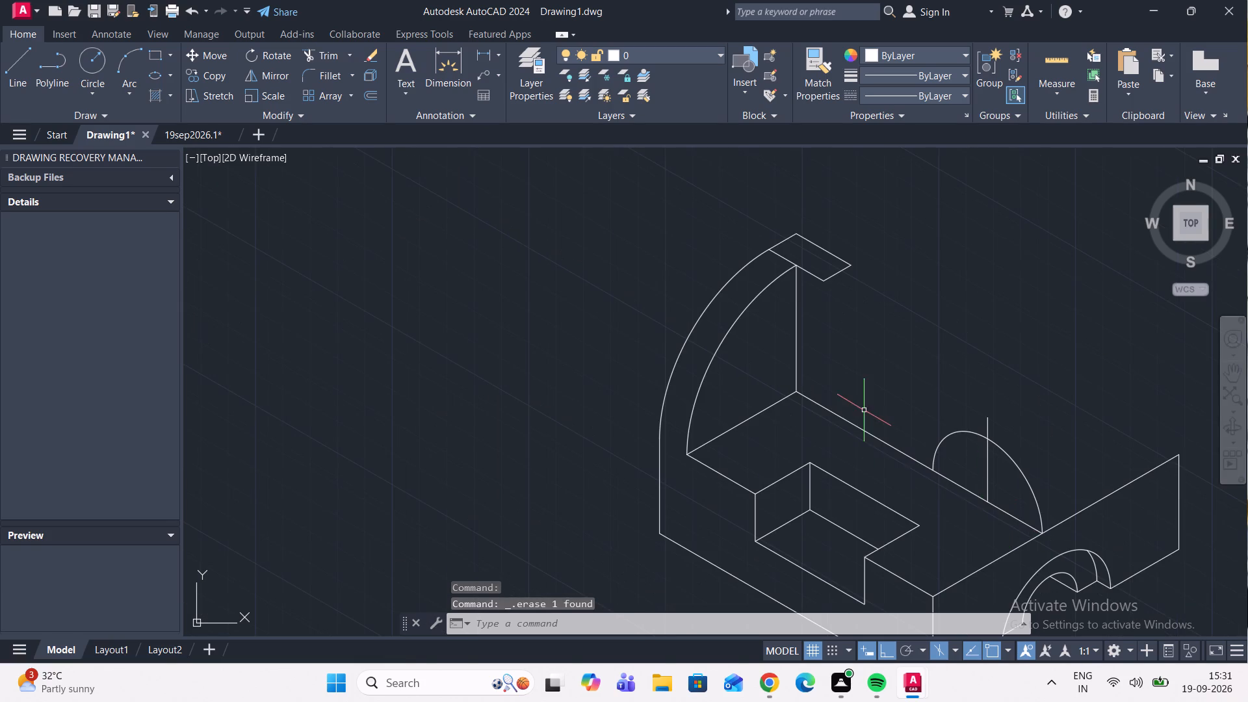
left_click(9, 59)
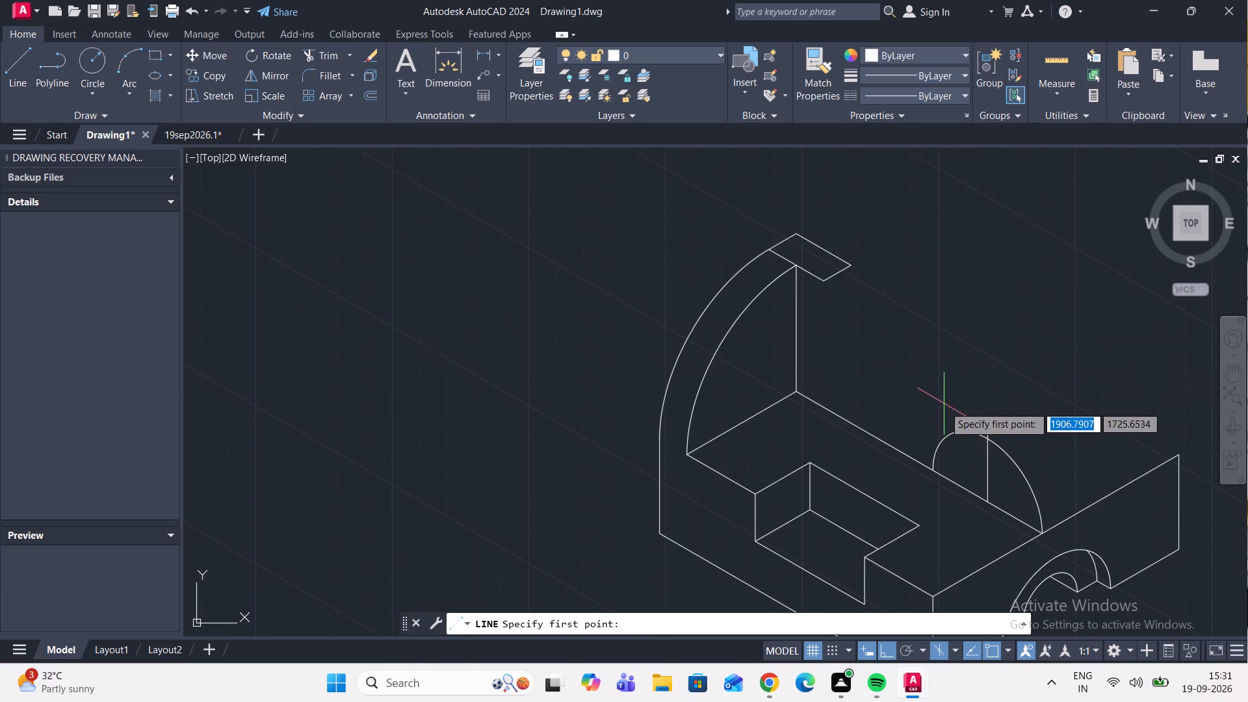
middle_click_drag(949, 411, 950, 417)
scroll(950, 417, "up", 1)
left_click(1014, 461)
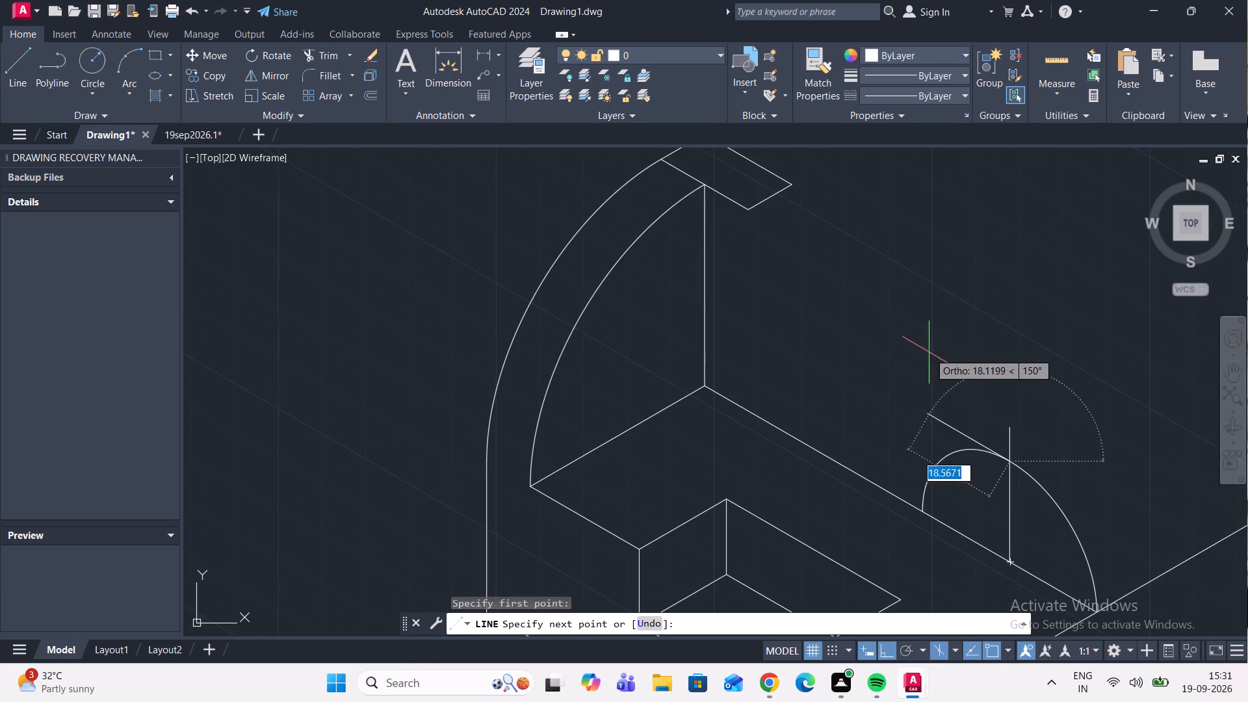
left_click(750, 211)
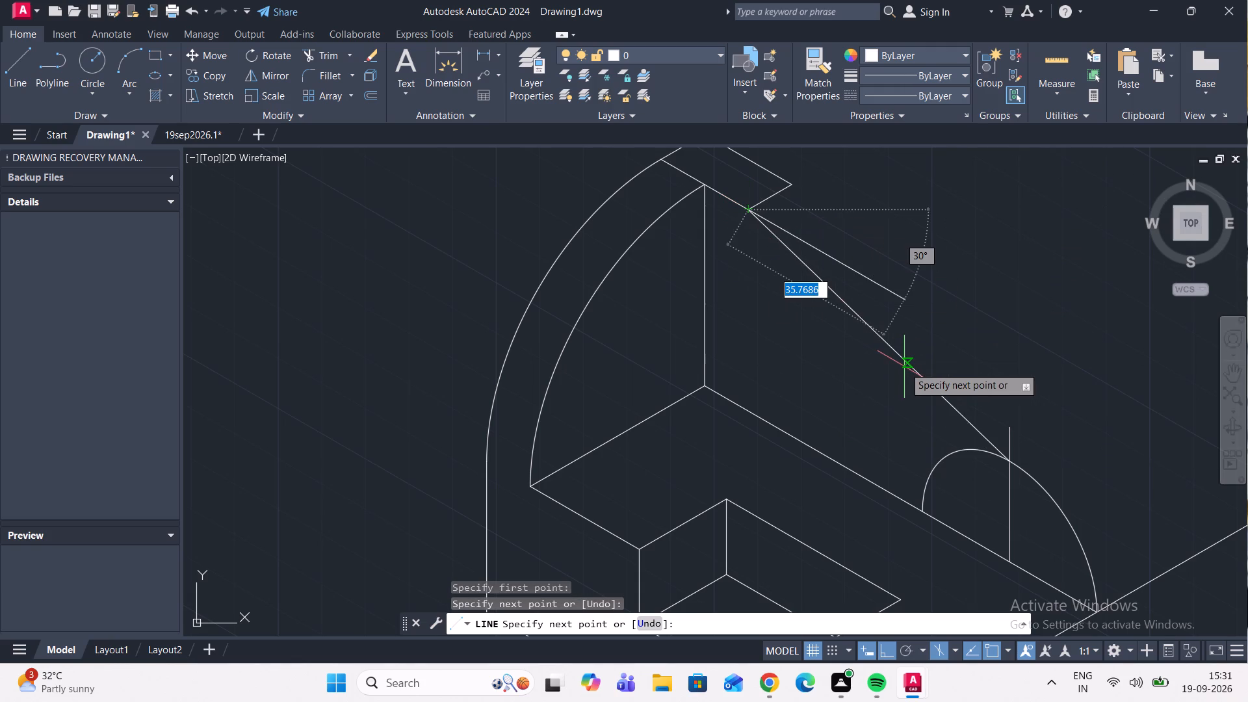
key("Escape")
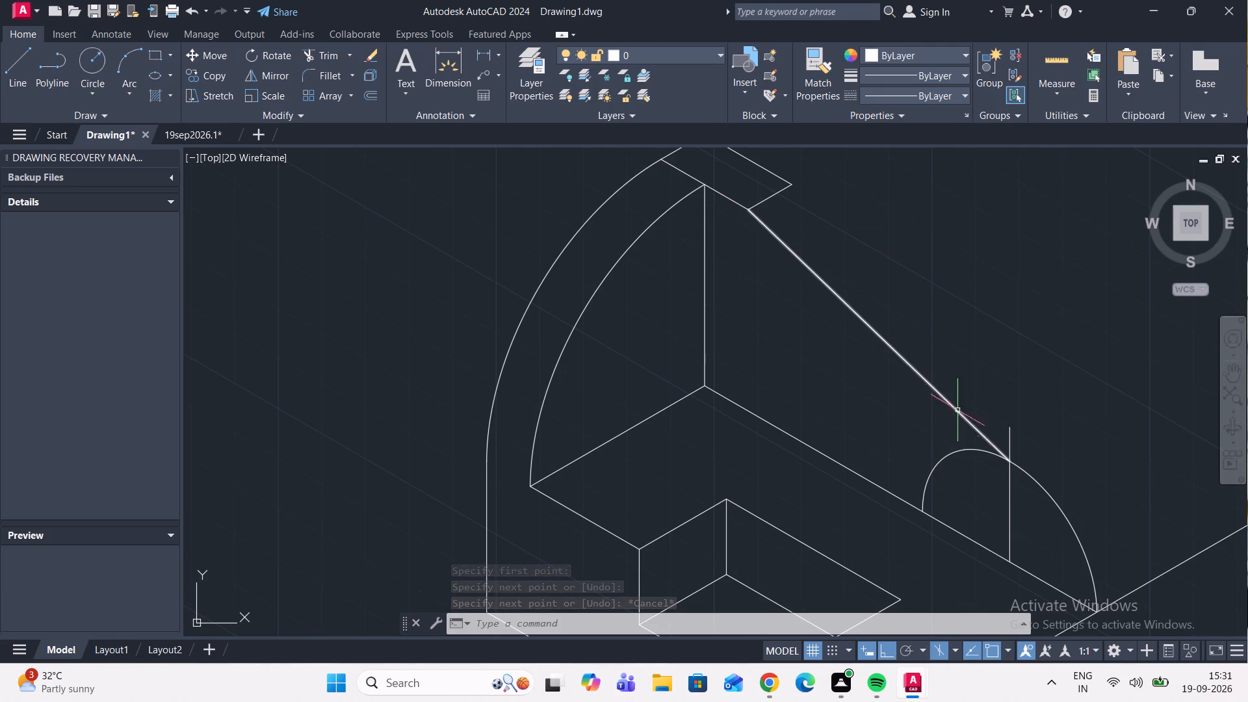
Erase the vertical construction line through the rear arc.
left_click(1010, 439)
key("Delete")
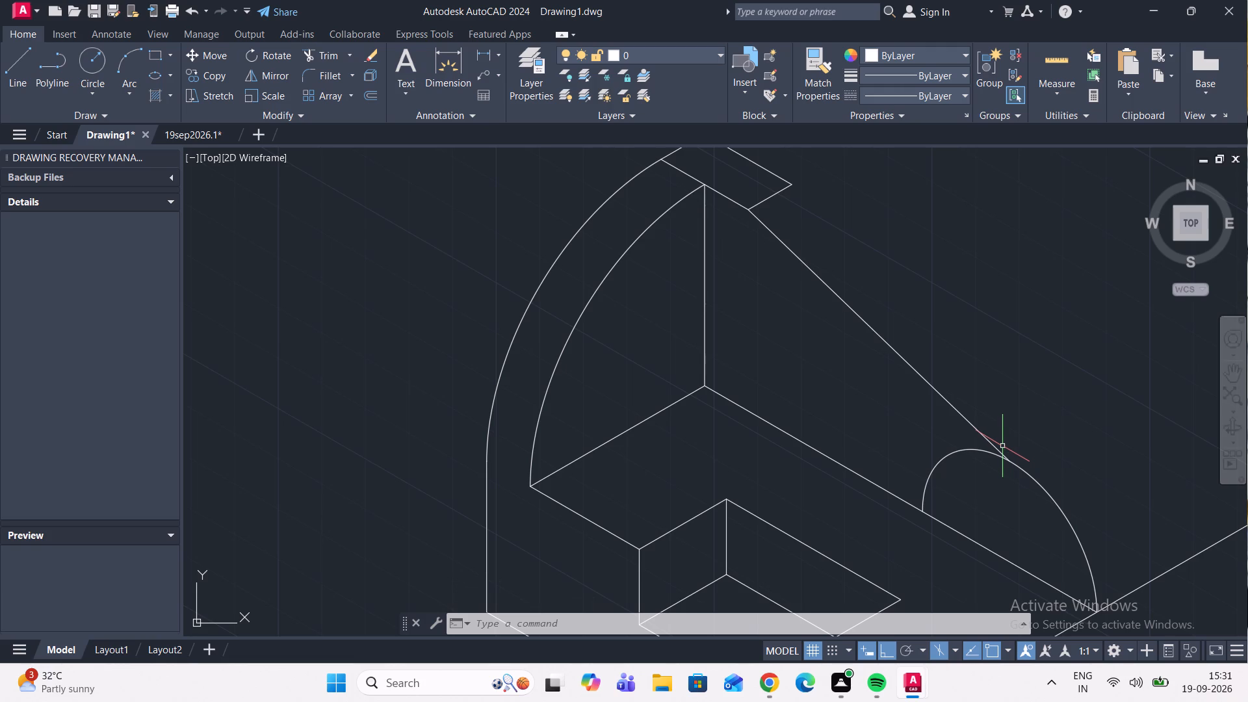
Draw a second slanted line from a point farther down the rear arc to the same near corner of the top face.
scroll(939, 380, "down", 2)
scroll(954, 406, "up", 1)
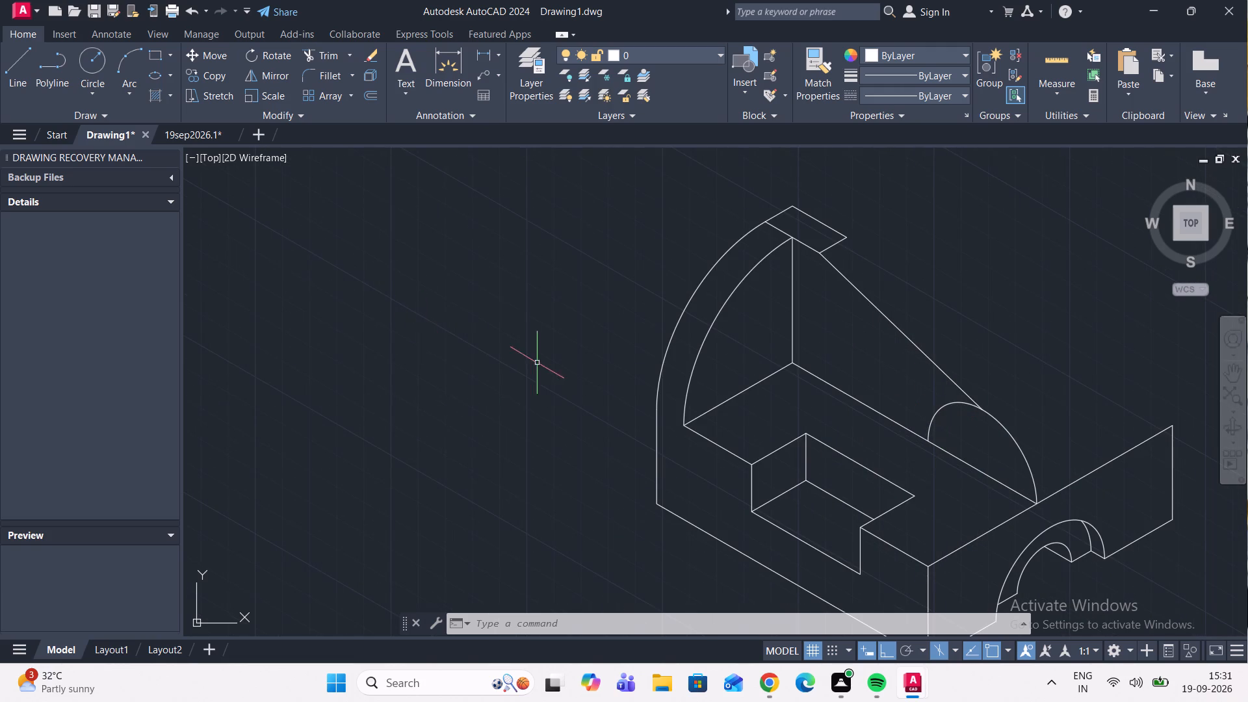
left_click(19, 63)
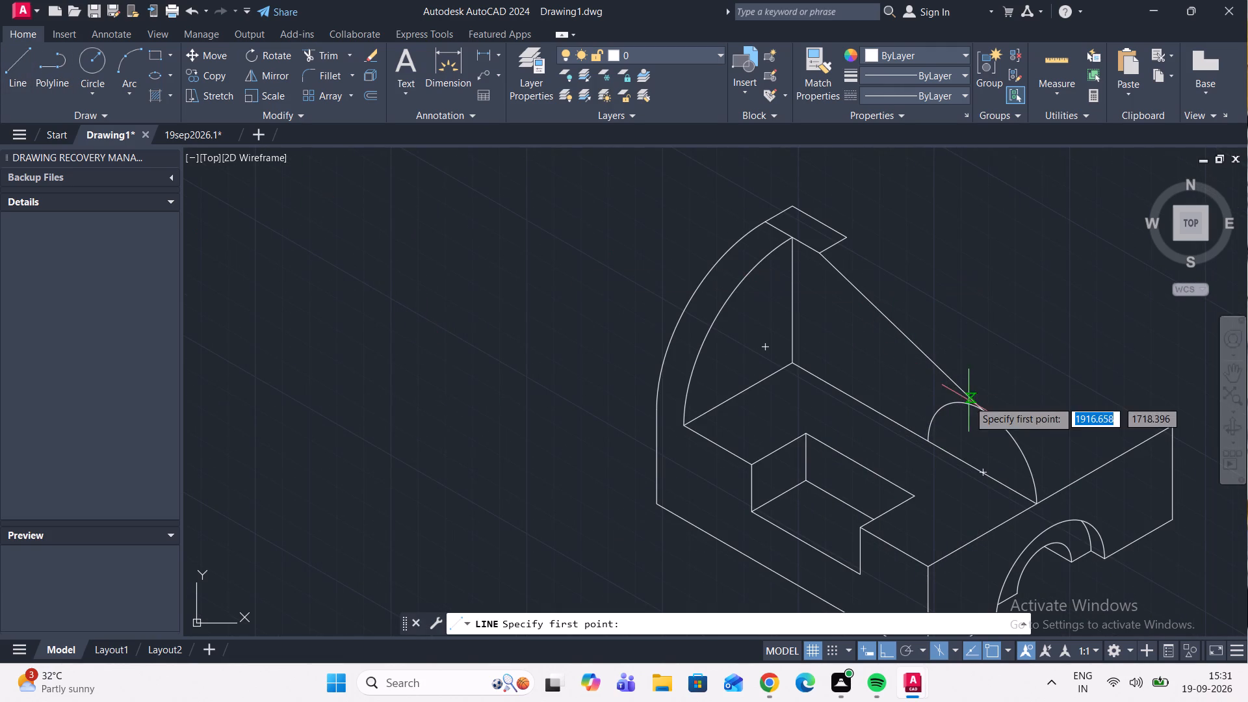
left_click(1022, 448)
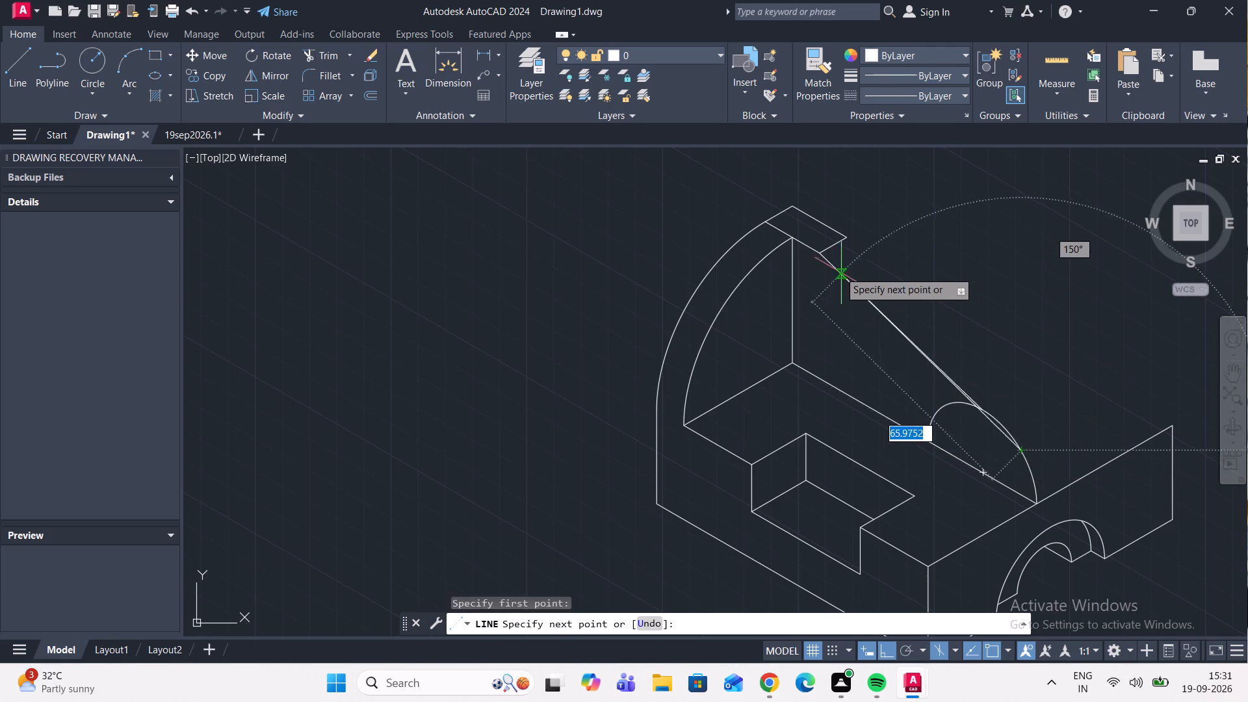
left_click(821, 253)
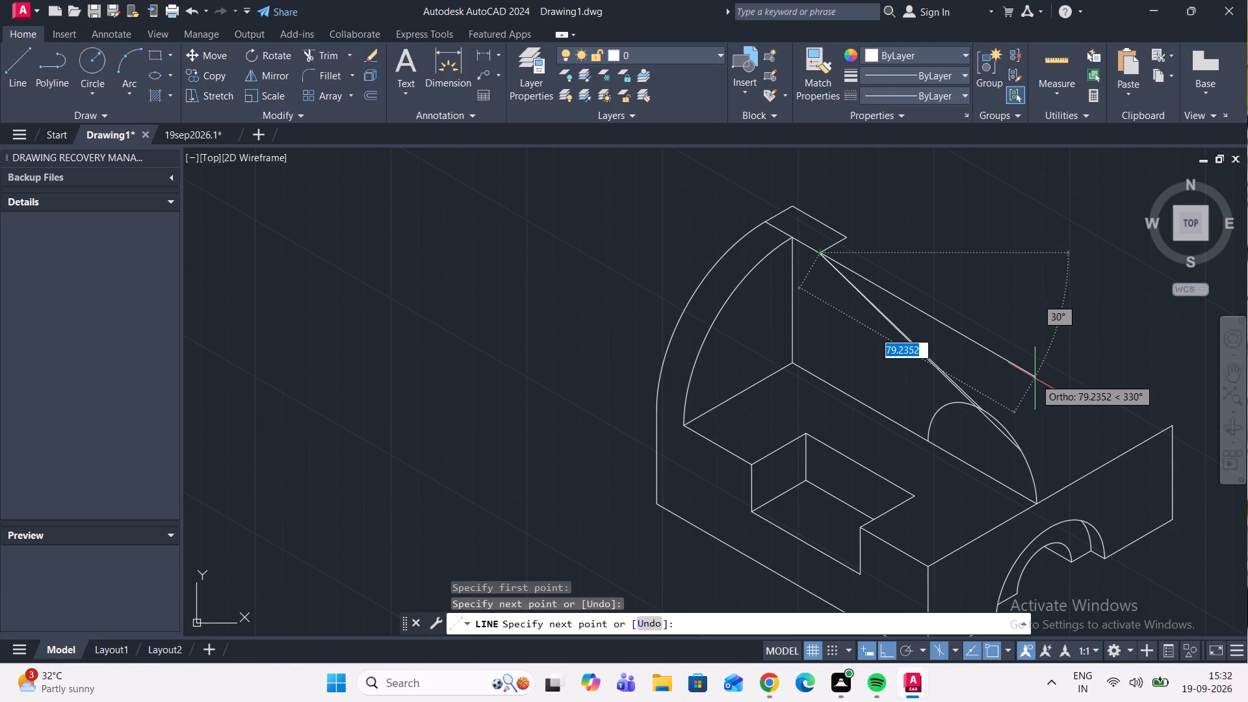
scroll(1035, 378, "down", 1)
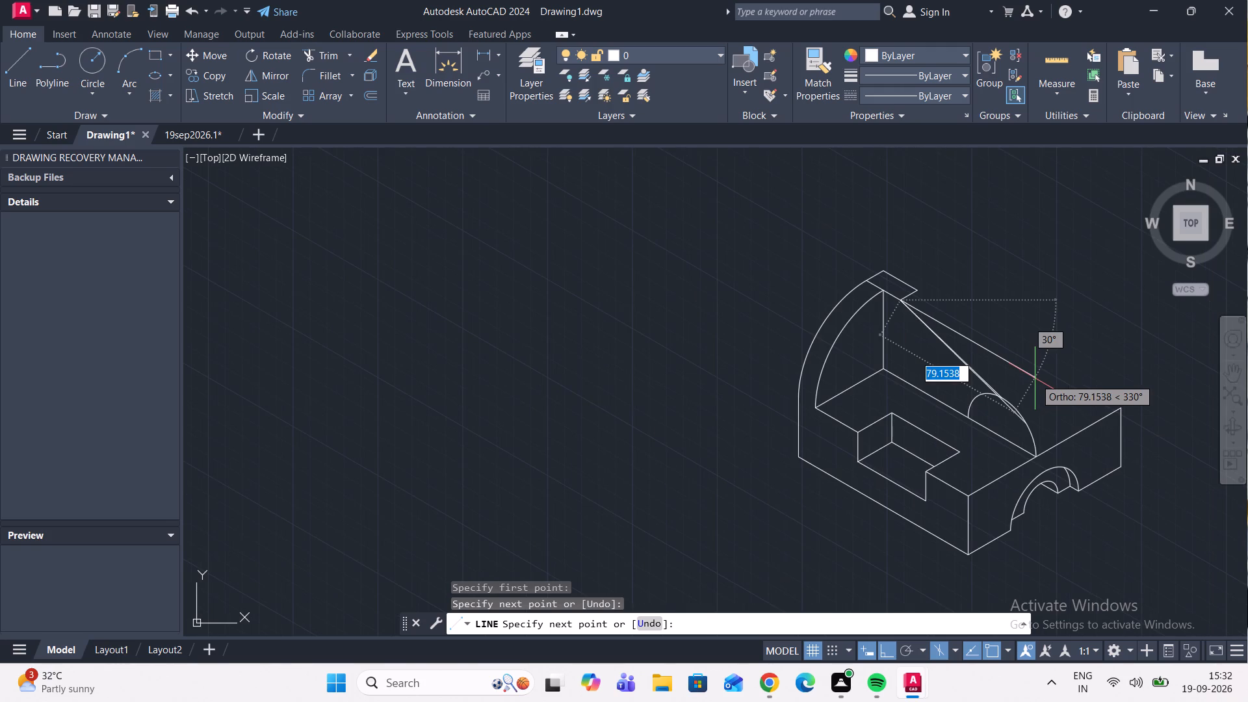
key("Escape")
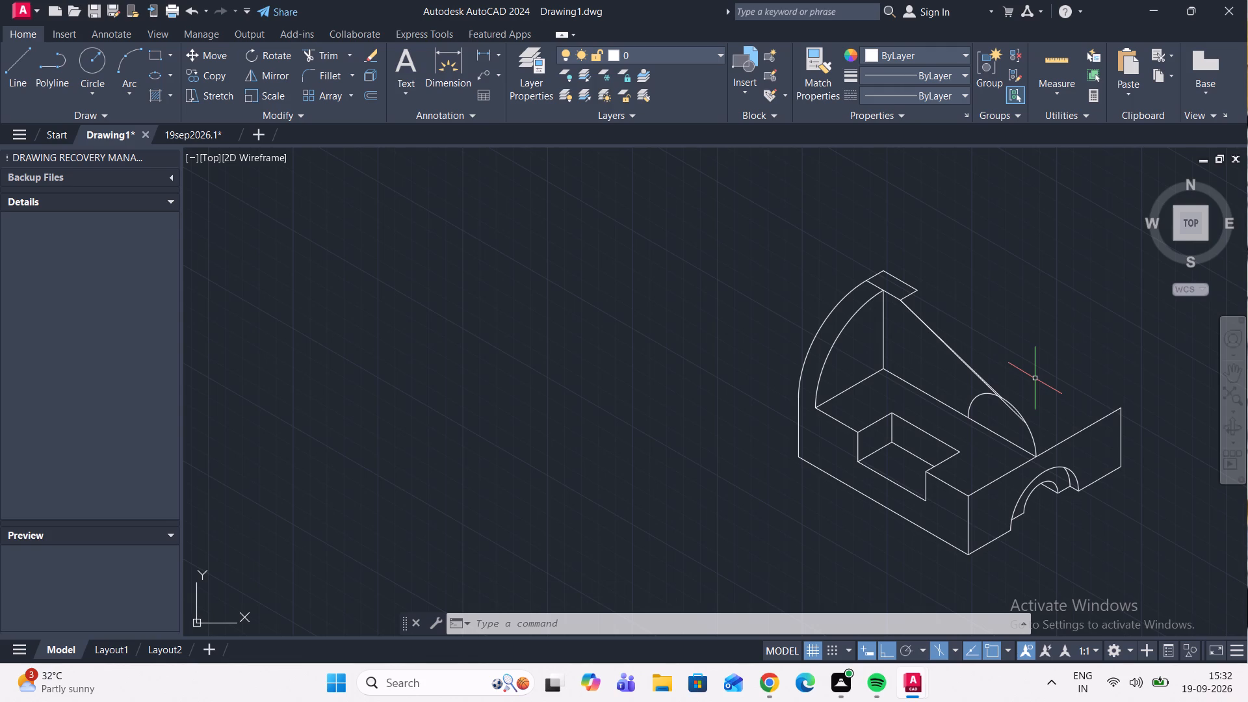
Examine the whole part, especially the side face's arch and where the two slanted lines meet the rear arc.
scroll(855, 378, "down", 2)
scroll(861, 335, "up", 3)
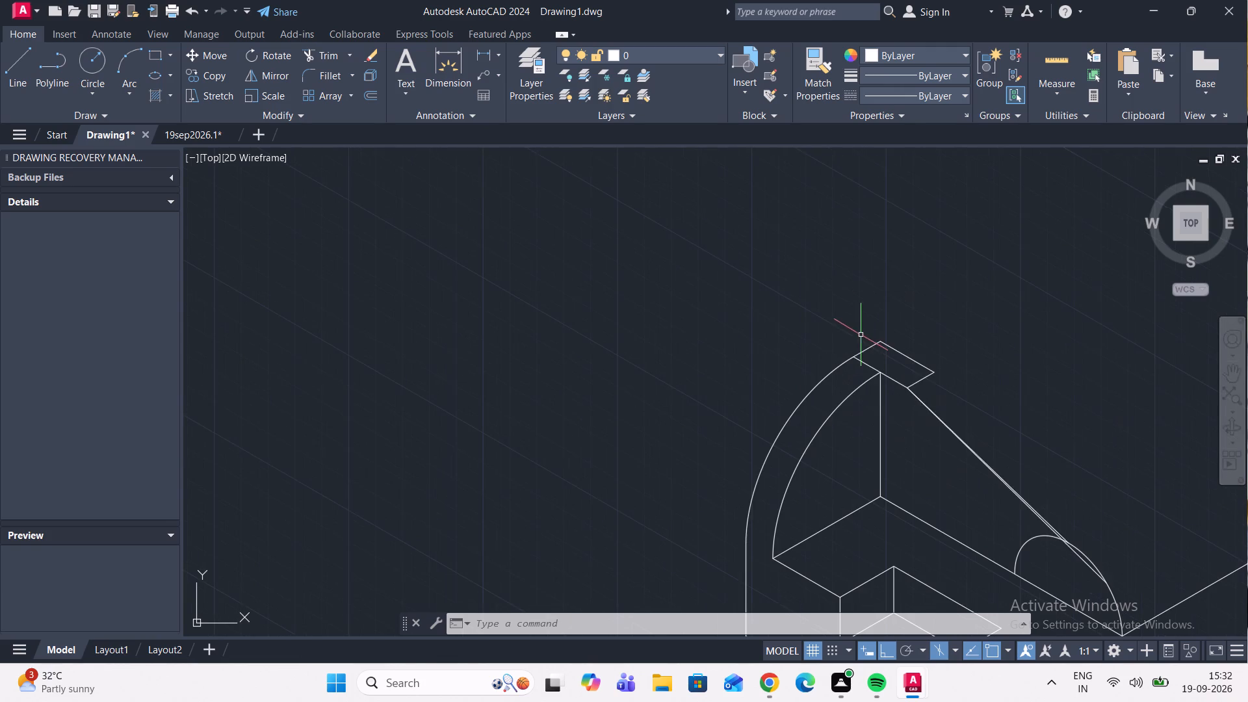
scroll(399, 400, "down", 2)
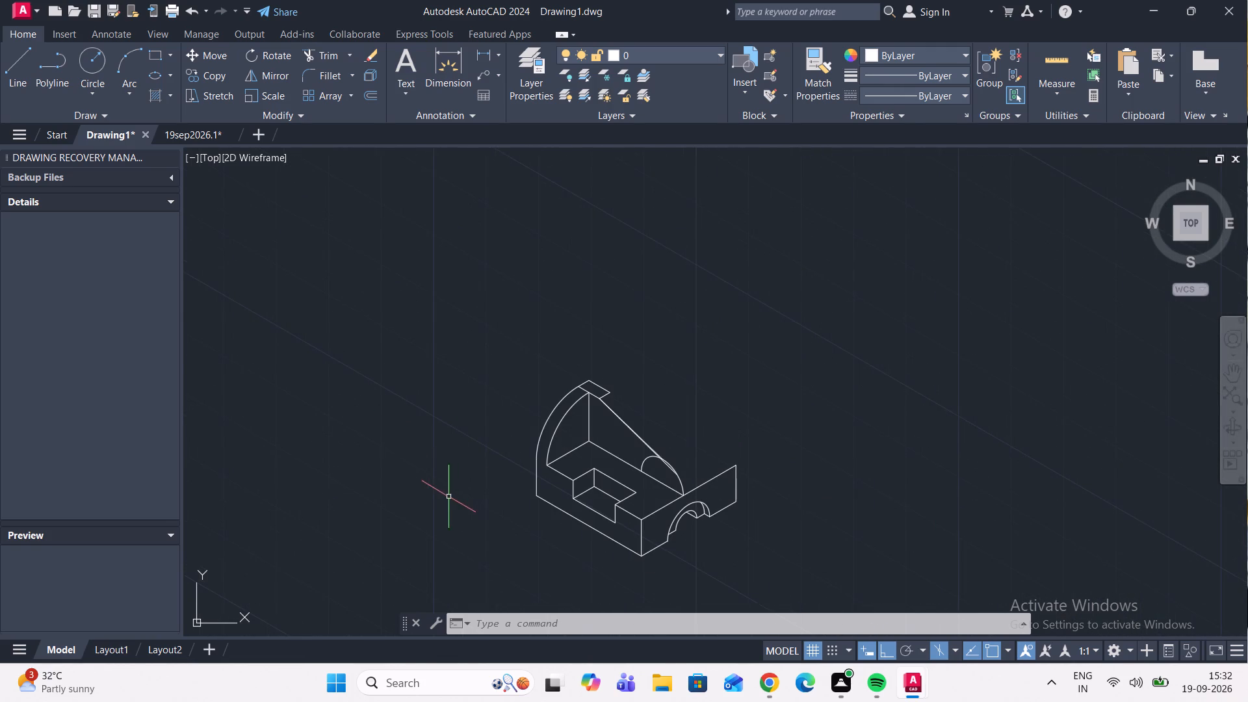
middle_click_drag(443, 489, 408, 429)
scroll(591, 458, "up", 3)
scroll(700, 476, "up", 2)
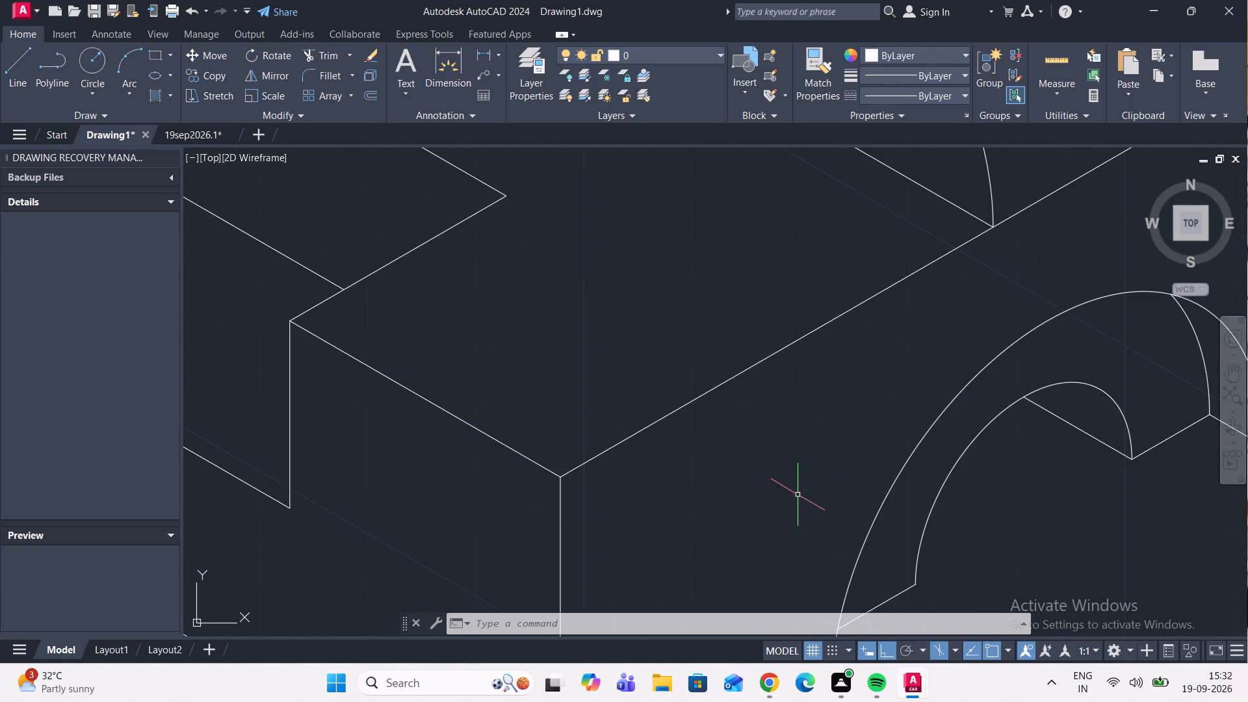
middle_click_drag(801, 500, 599, 490)
middle_click_drag(840, 525, 712, 499)
scroll(731, 496, "down", 1)
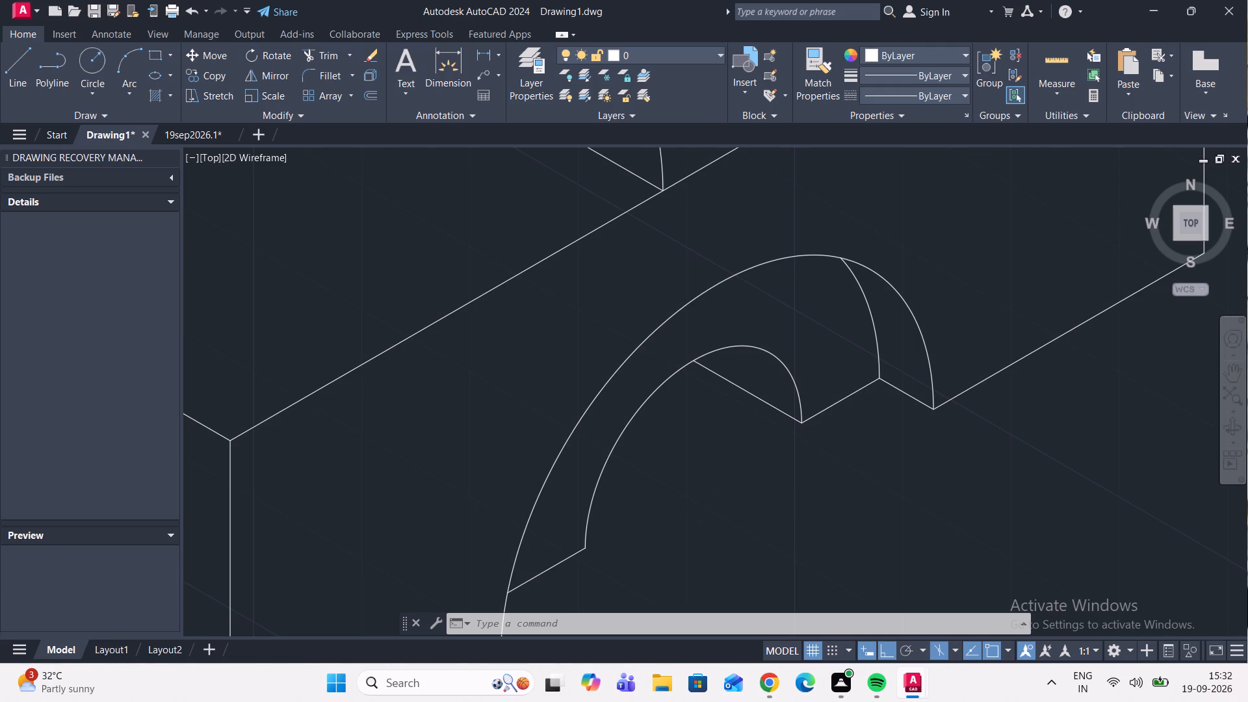
scroll(731, 496, "down", 1)
middle_click_drag(624, 302, 641, 473)
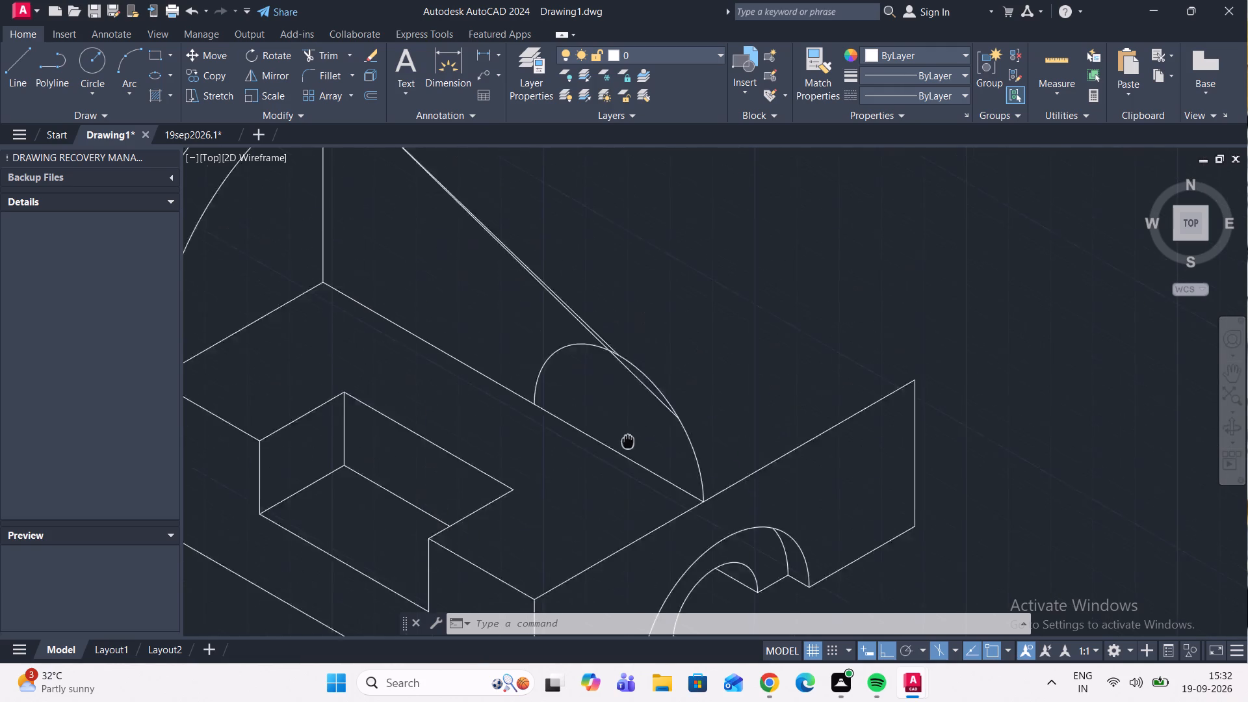
middle_click_drag(641, 473, 653, 498)
scroll(666, 433, "up", 2)
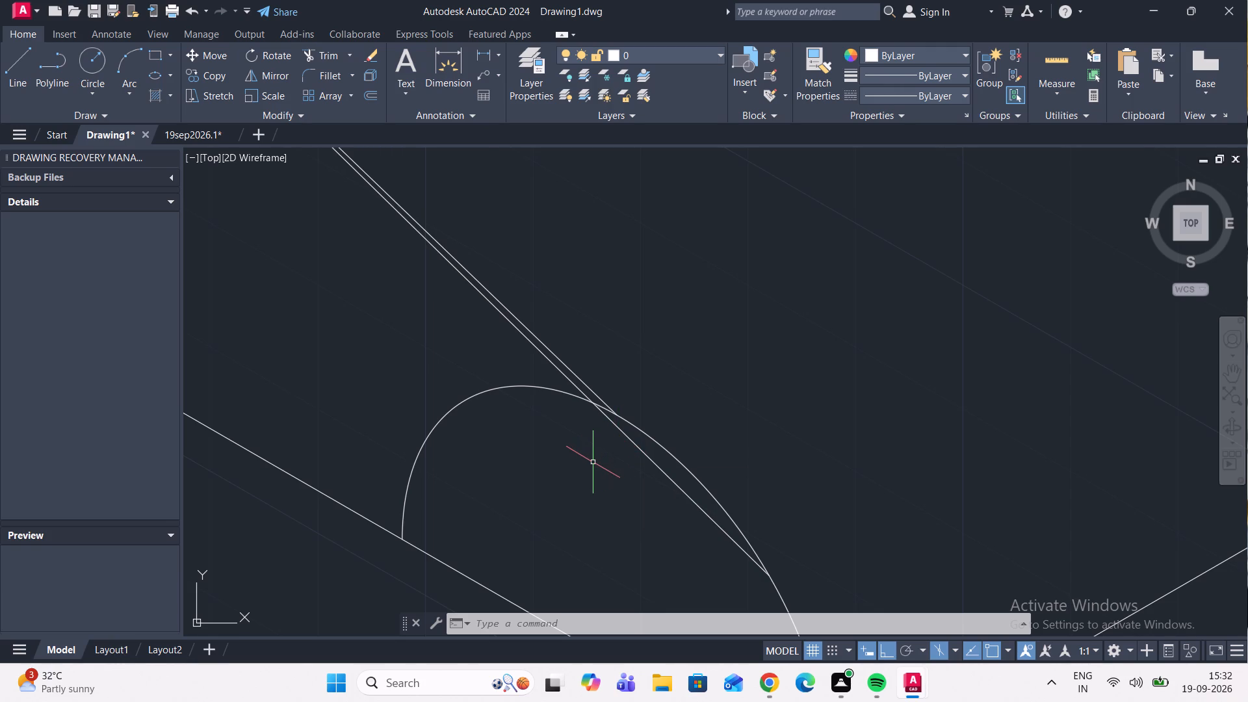
scroll(593, 462, "down", 2)
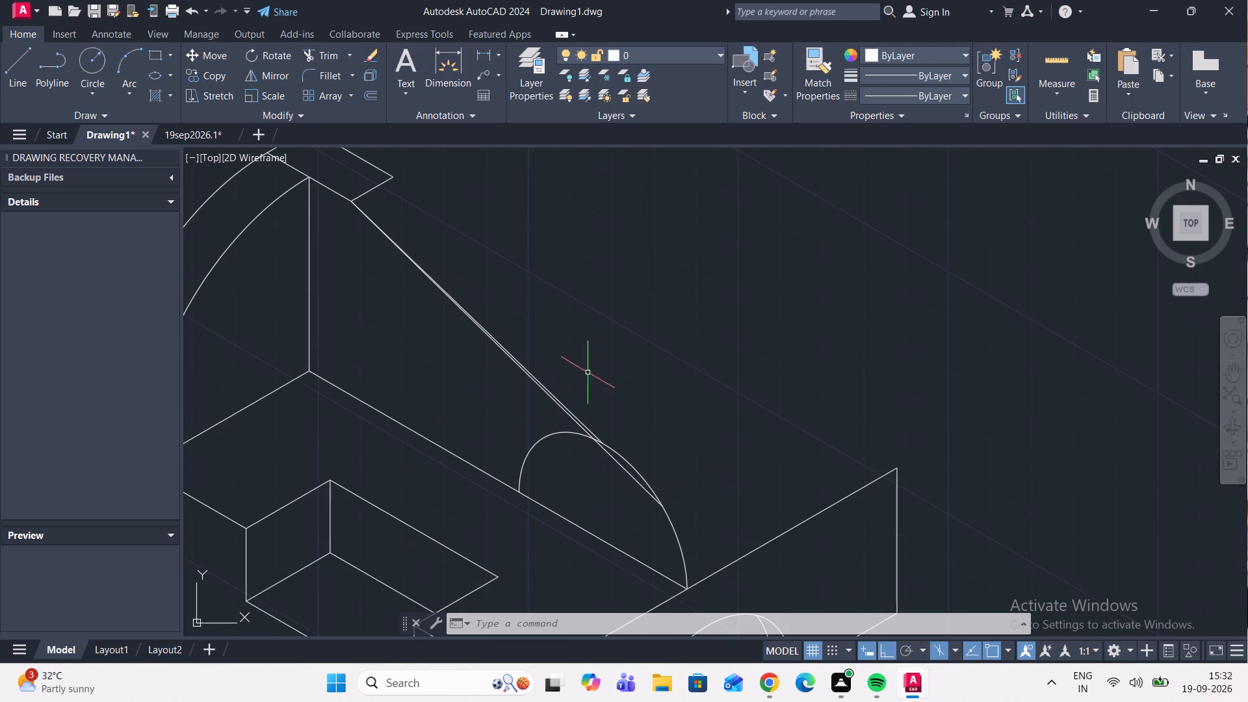
scroll(544, 396, "up", 3)
scroll(533, 491, "down", 3)
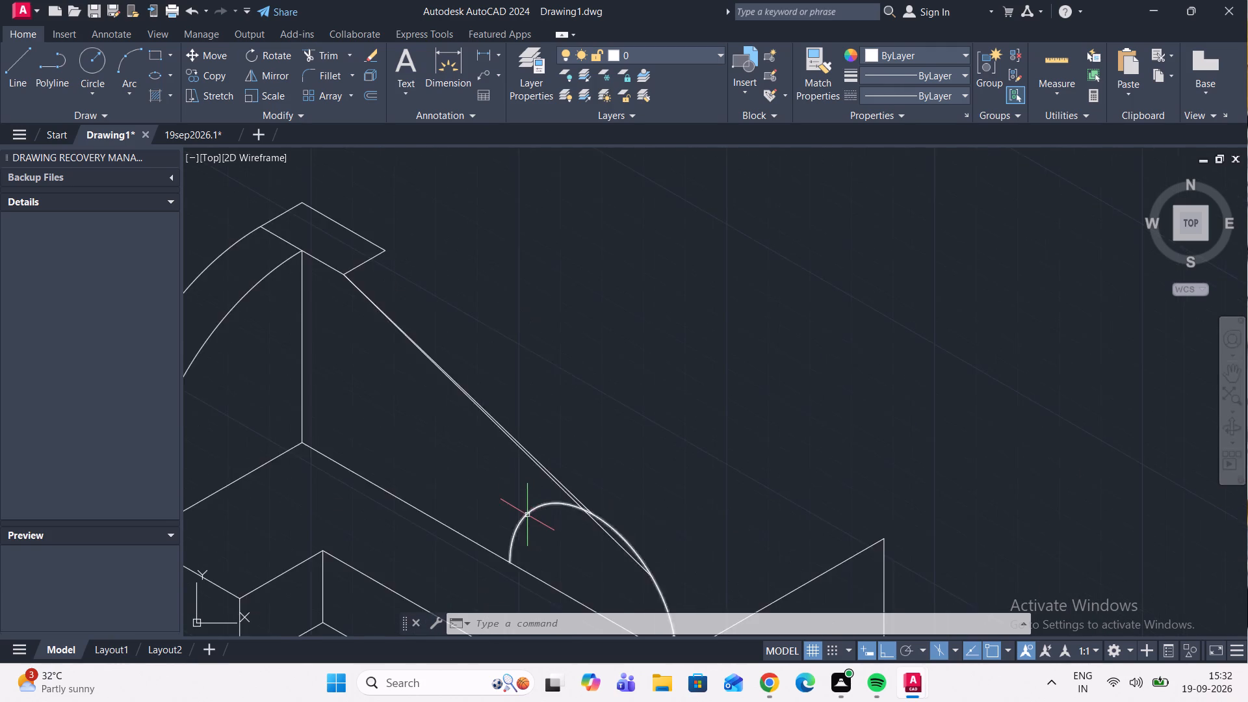
scroll(527, 516, "down", 5)
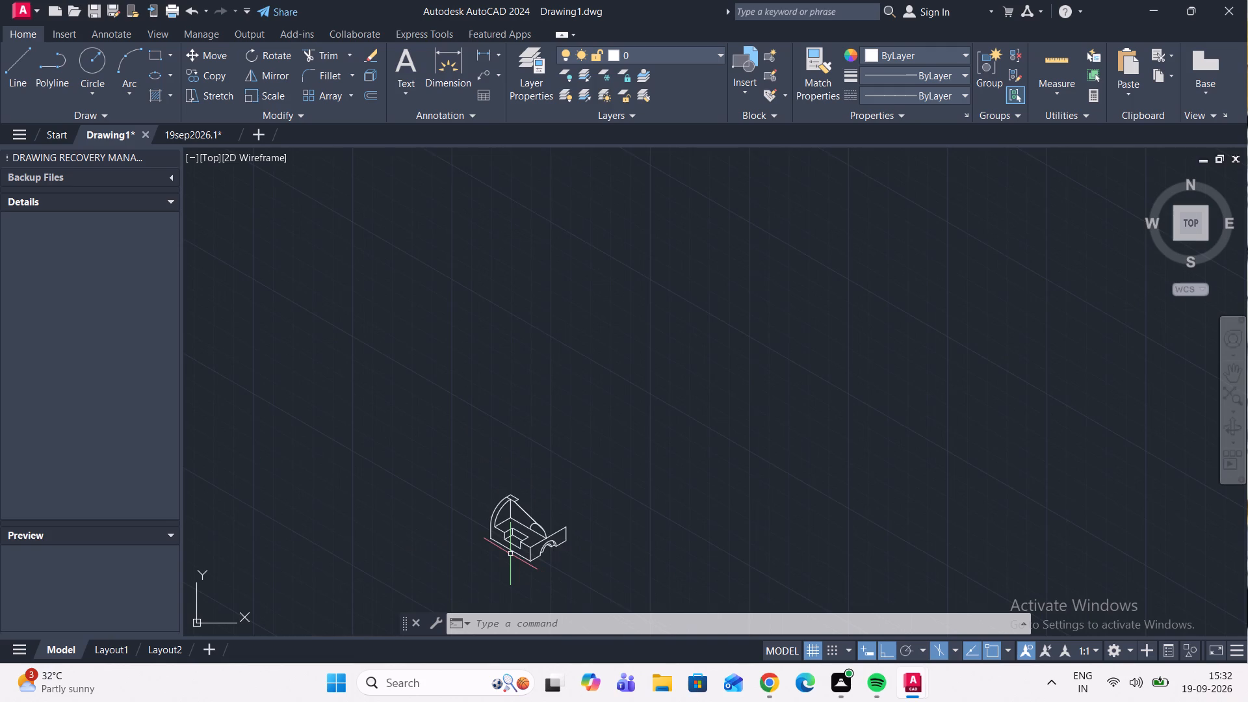
scroll(510, 554, "up", 3)
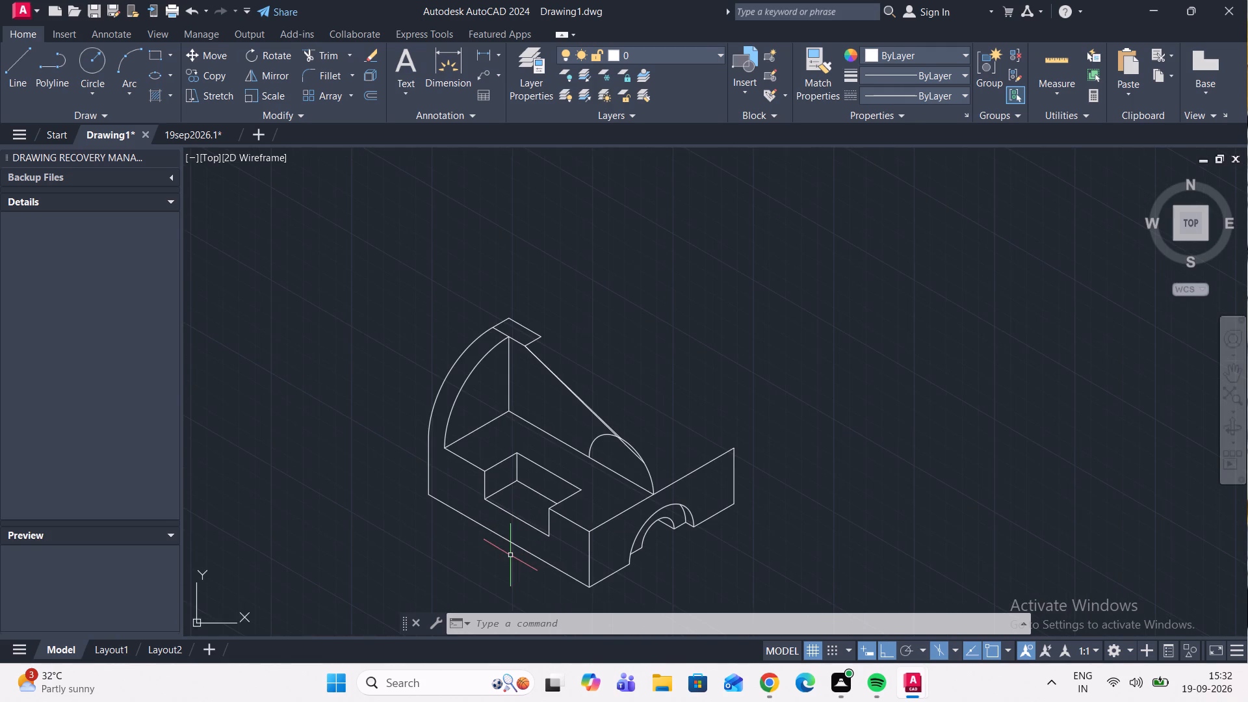
scroll(509, 556, "up", 2)
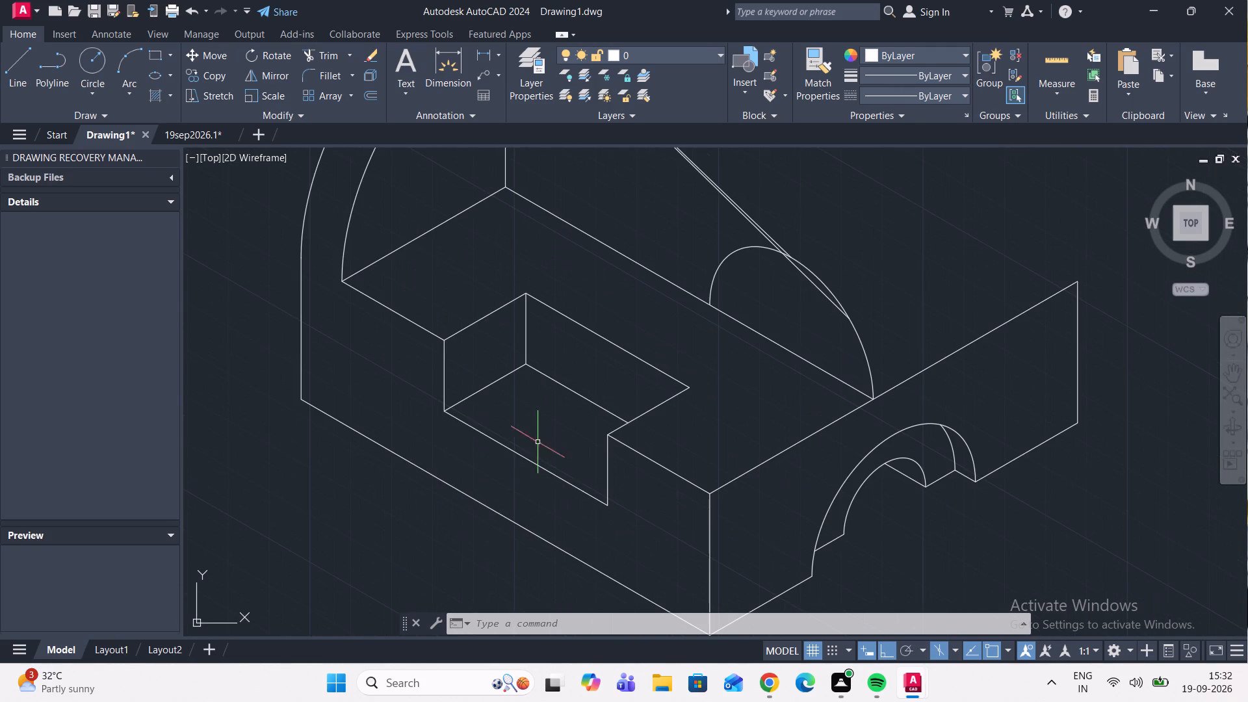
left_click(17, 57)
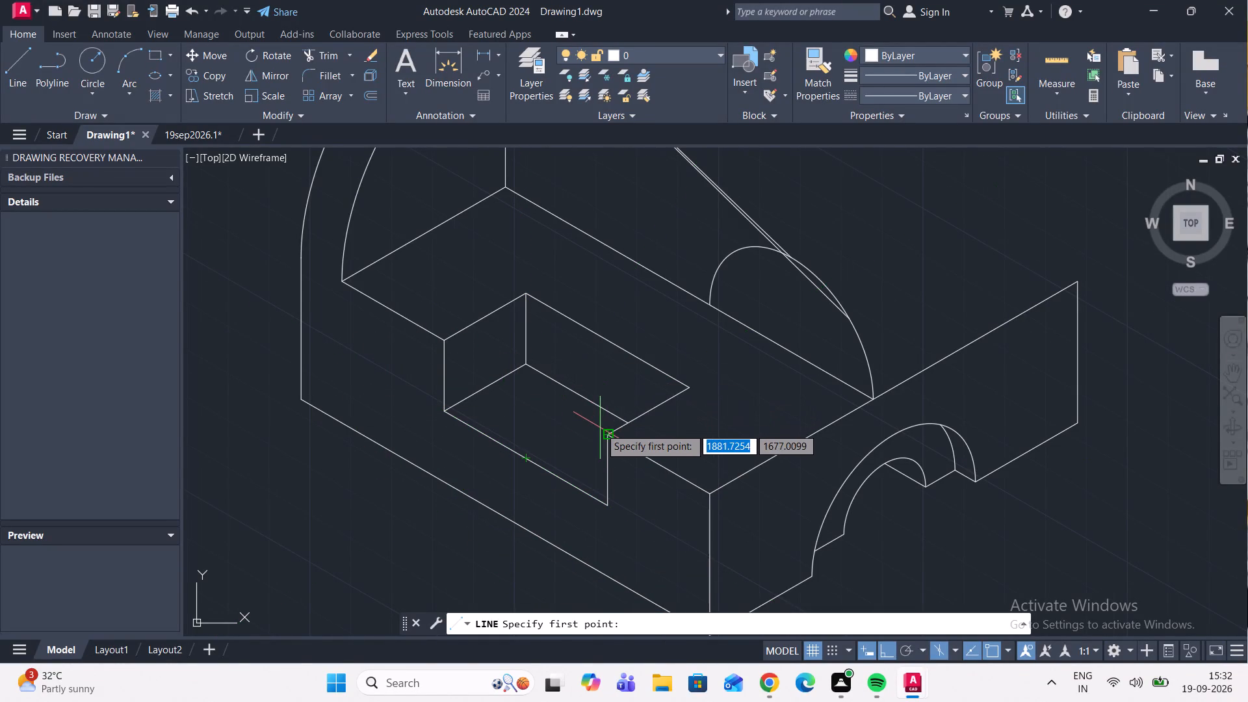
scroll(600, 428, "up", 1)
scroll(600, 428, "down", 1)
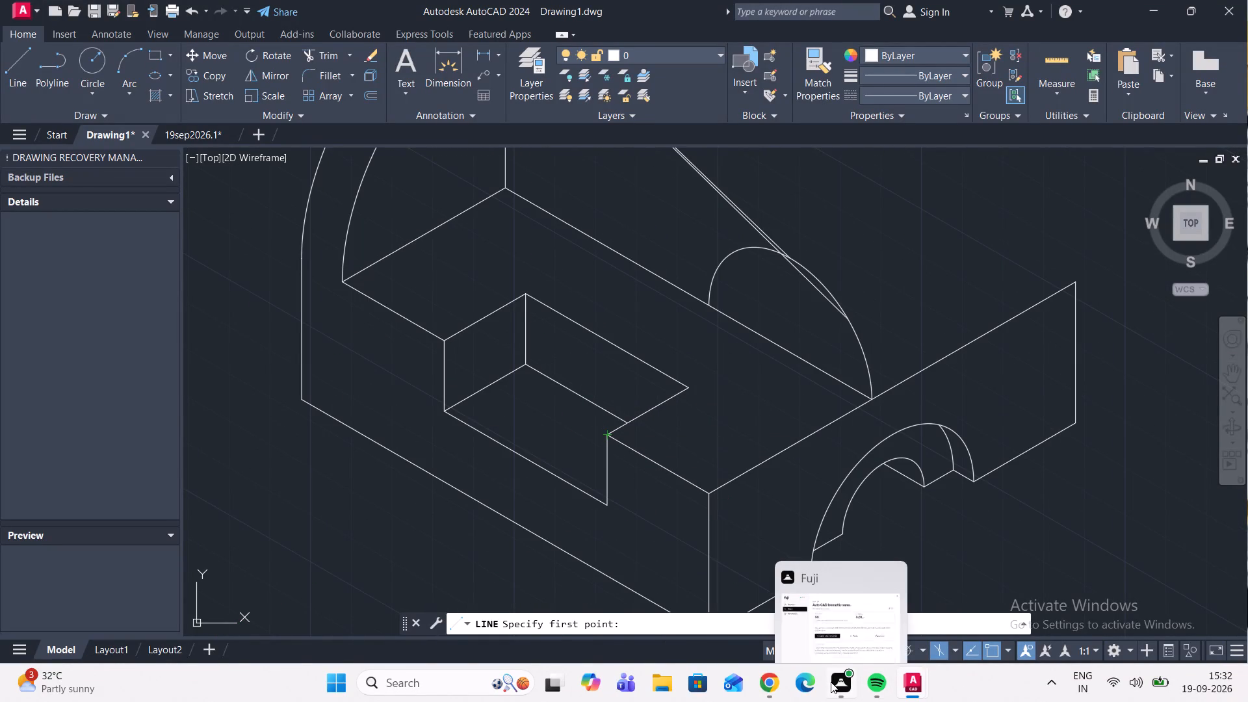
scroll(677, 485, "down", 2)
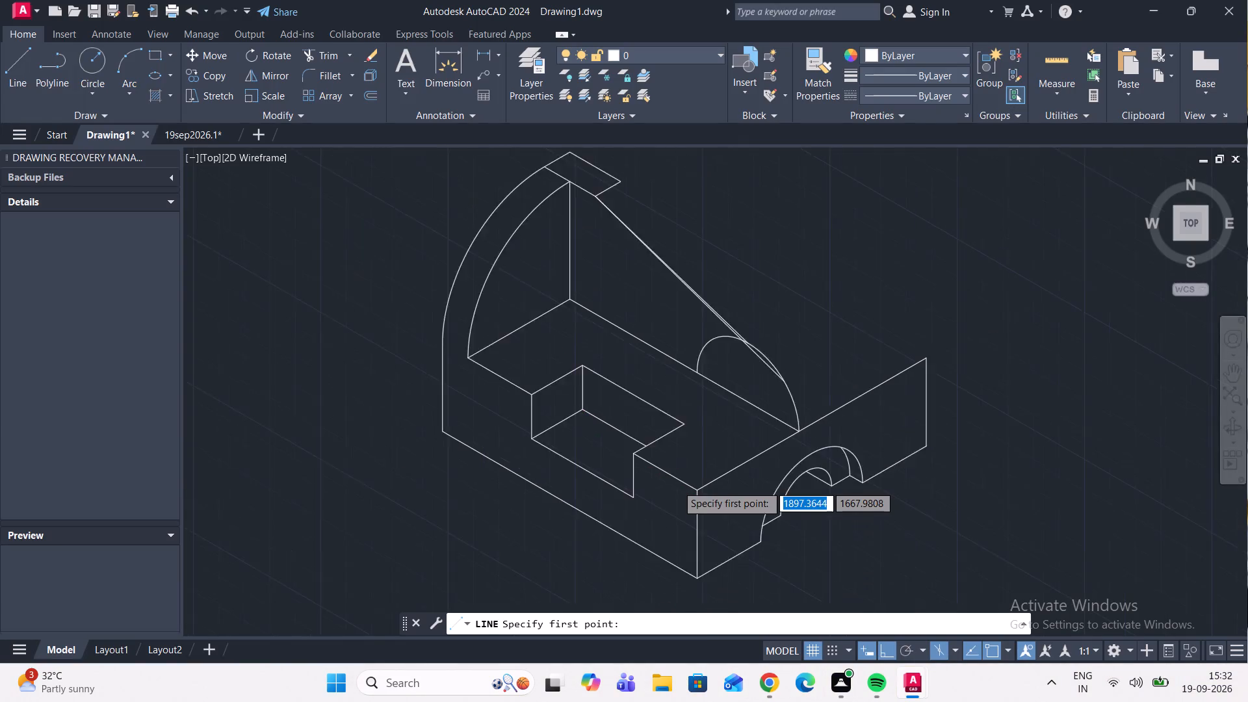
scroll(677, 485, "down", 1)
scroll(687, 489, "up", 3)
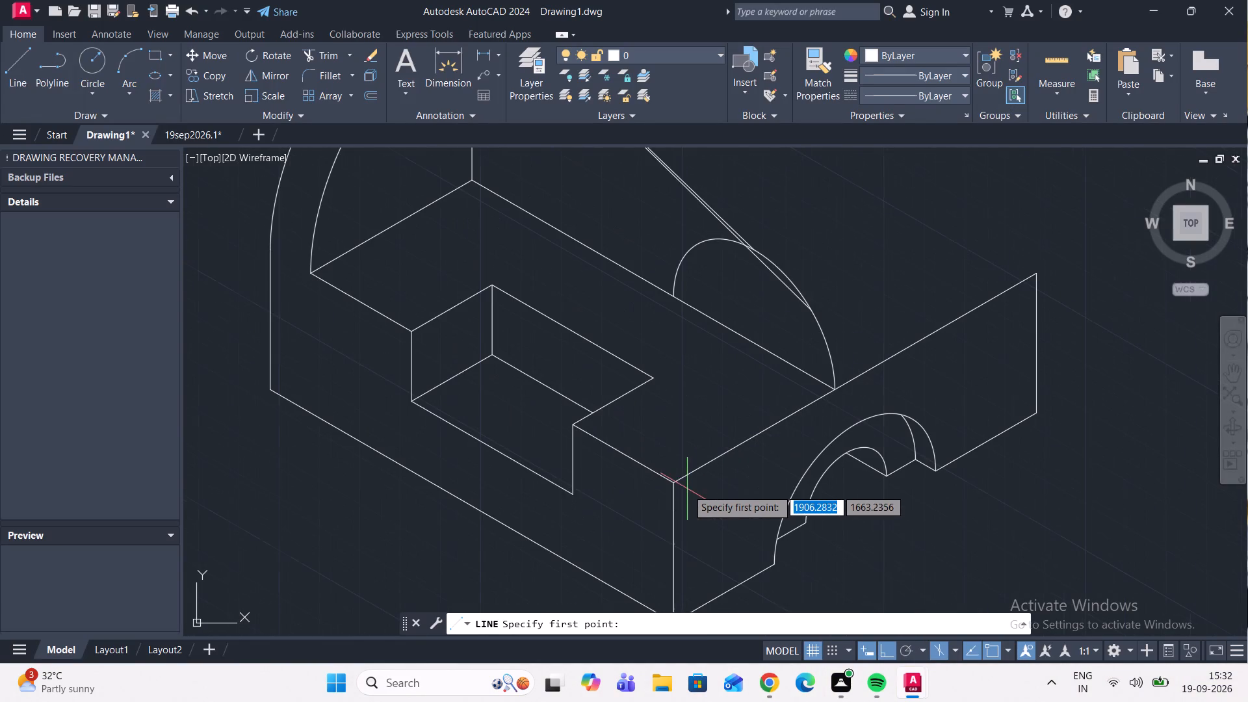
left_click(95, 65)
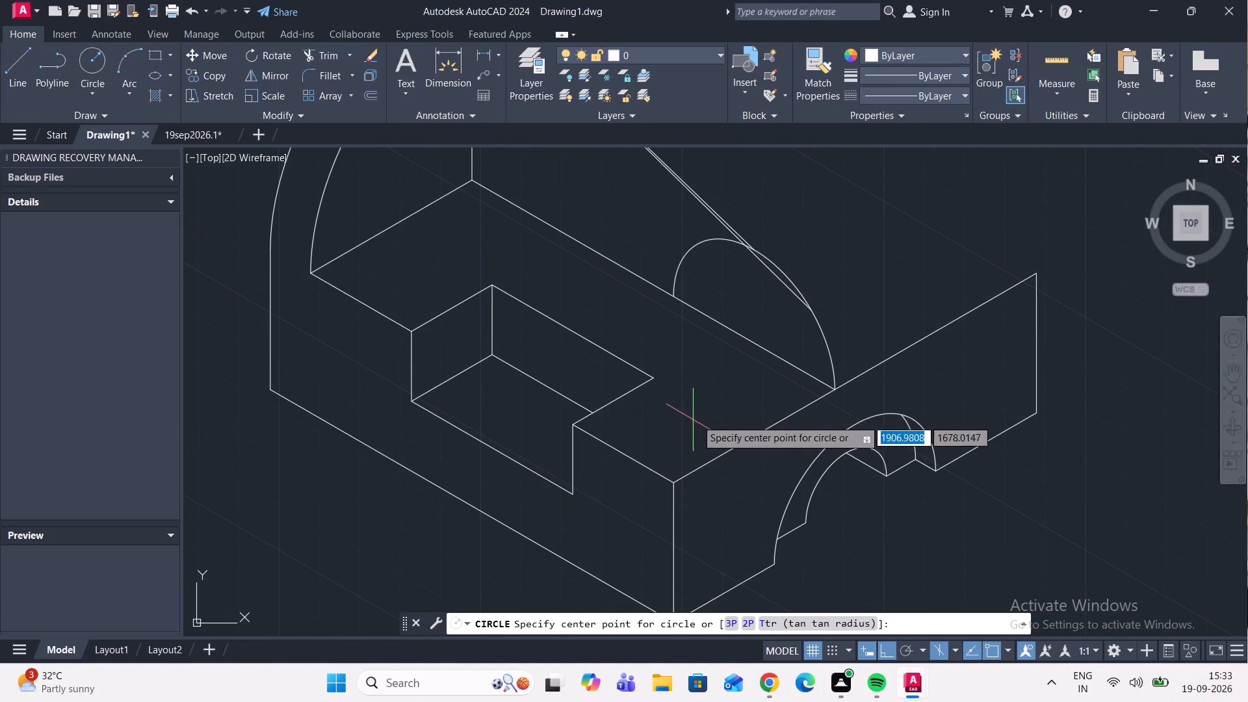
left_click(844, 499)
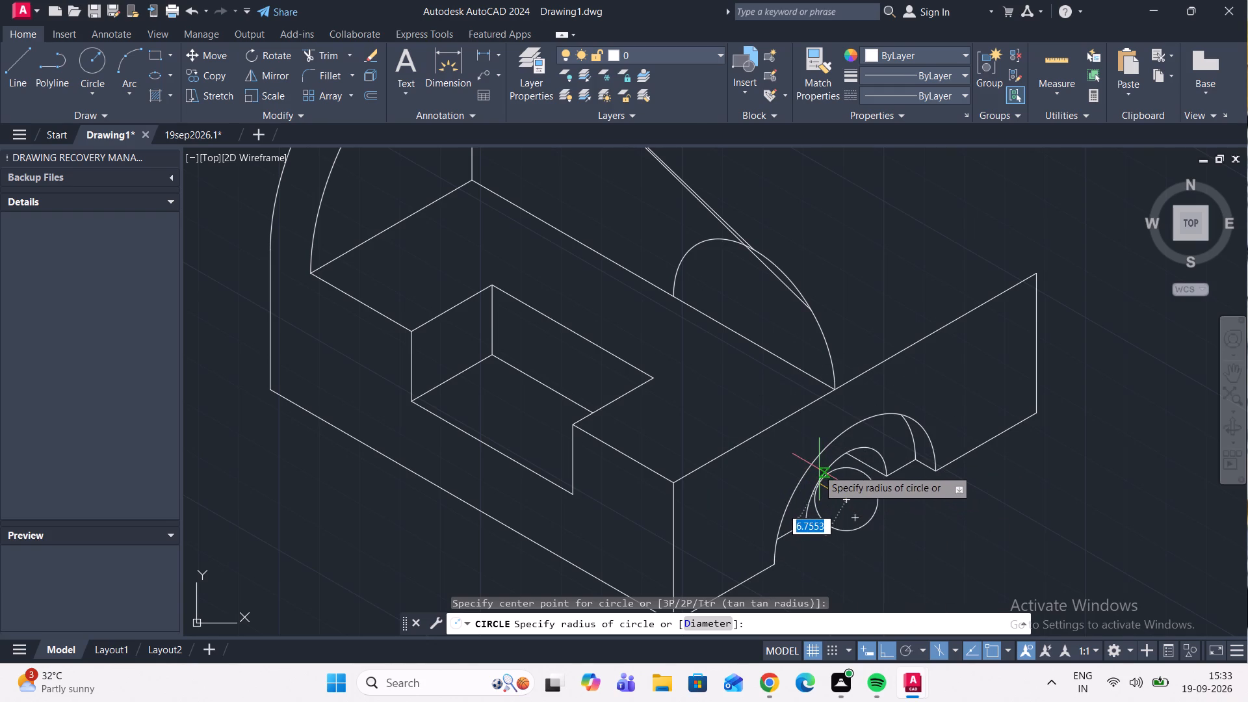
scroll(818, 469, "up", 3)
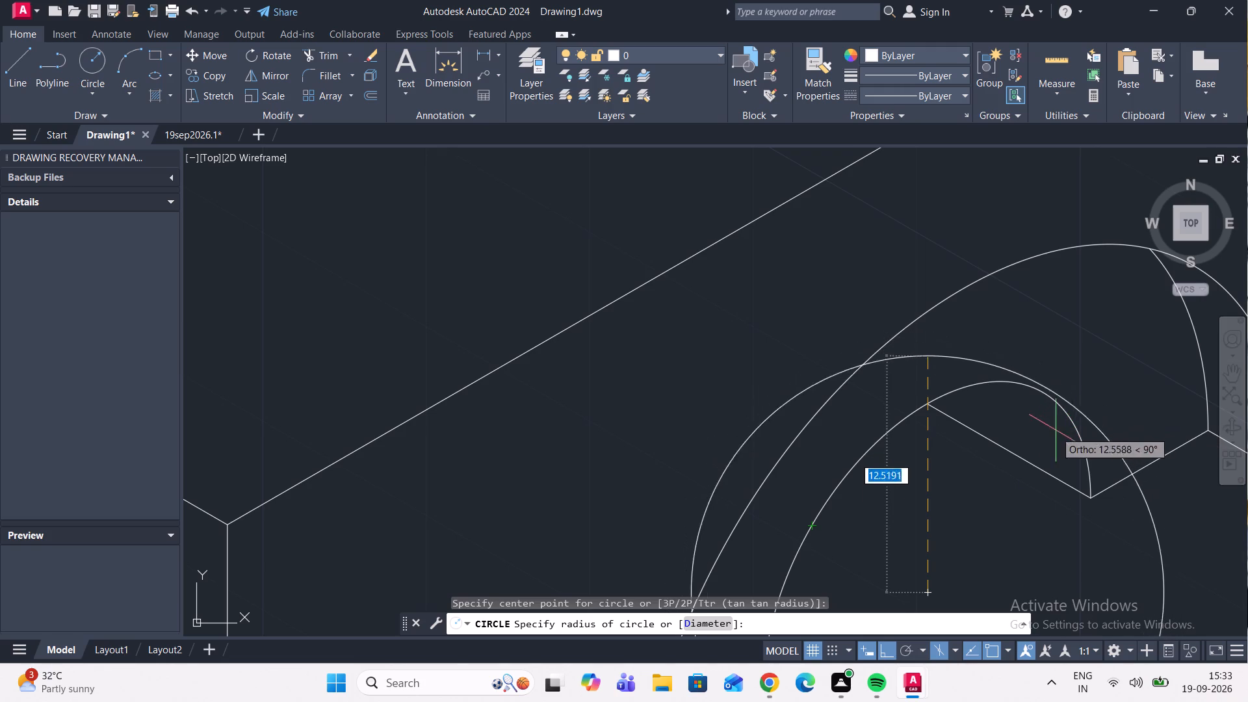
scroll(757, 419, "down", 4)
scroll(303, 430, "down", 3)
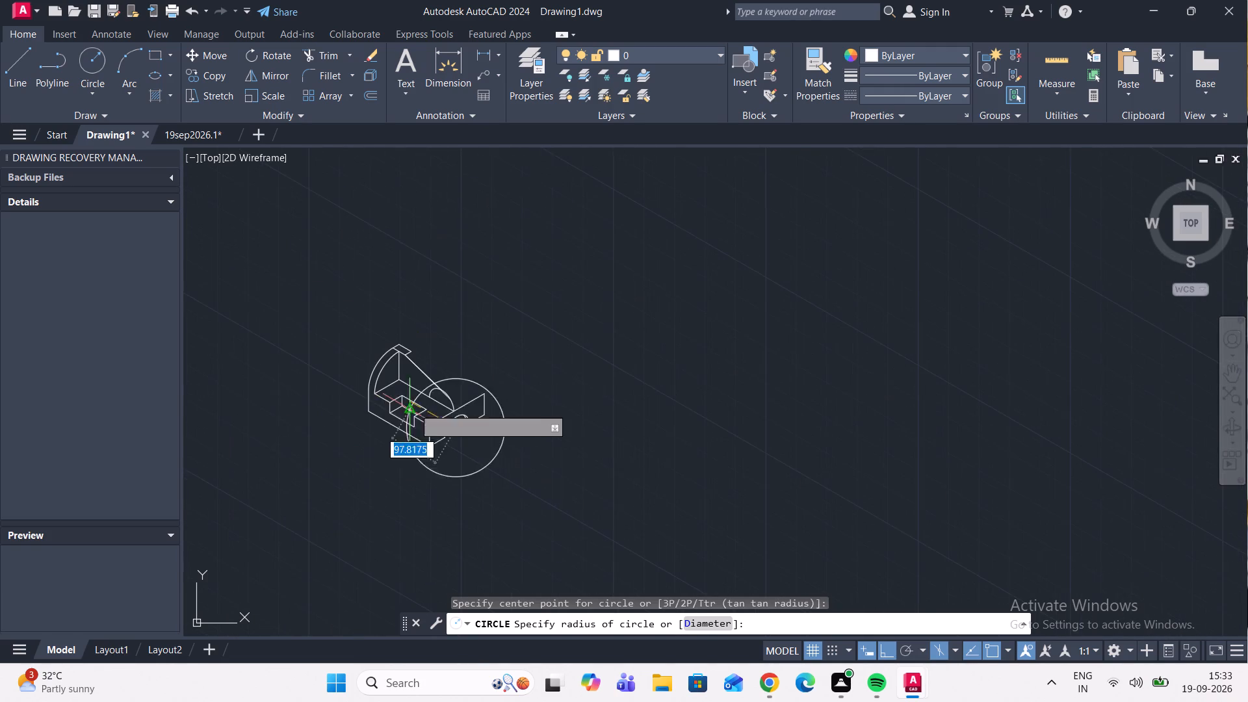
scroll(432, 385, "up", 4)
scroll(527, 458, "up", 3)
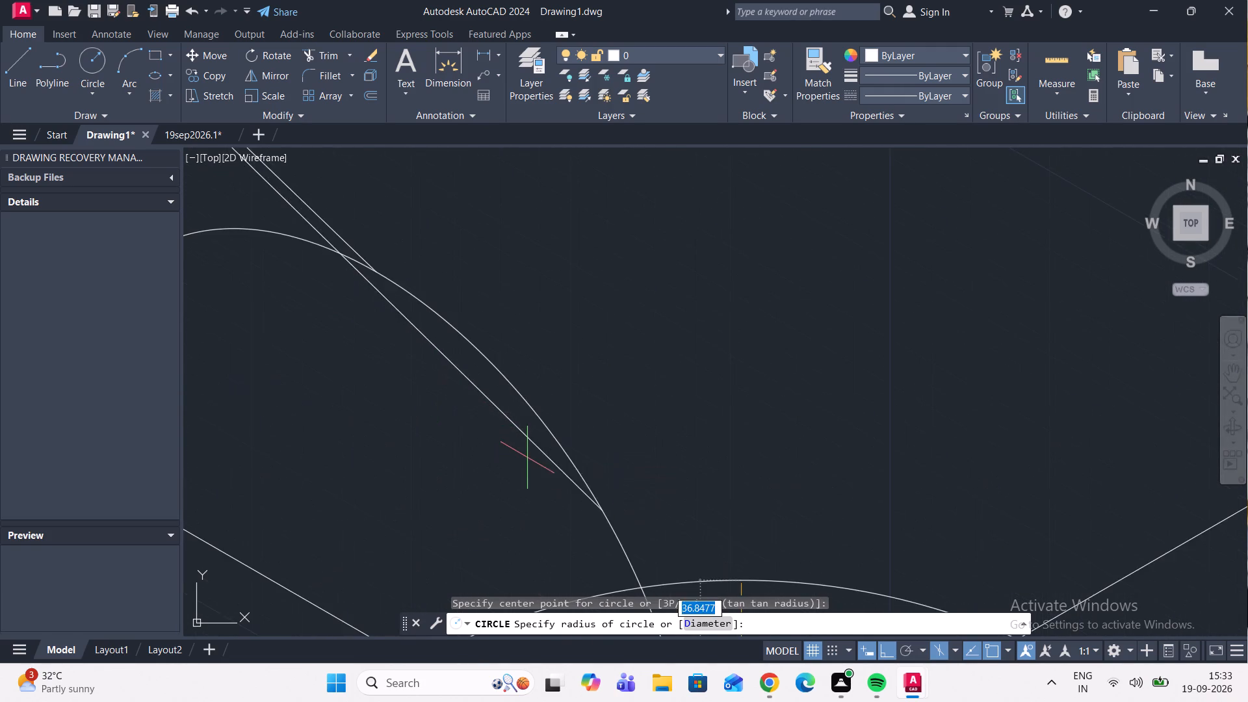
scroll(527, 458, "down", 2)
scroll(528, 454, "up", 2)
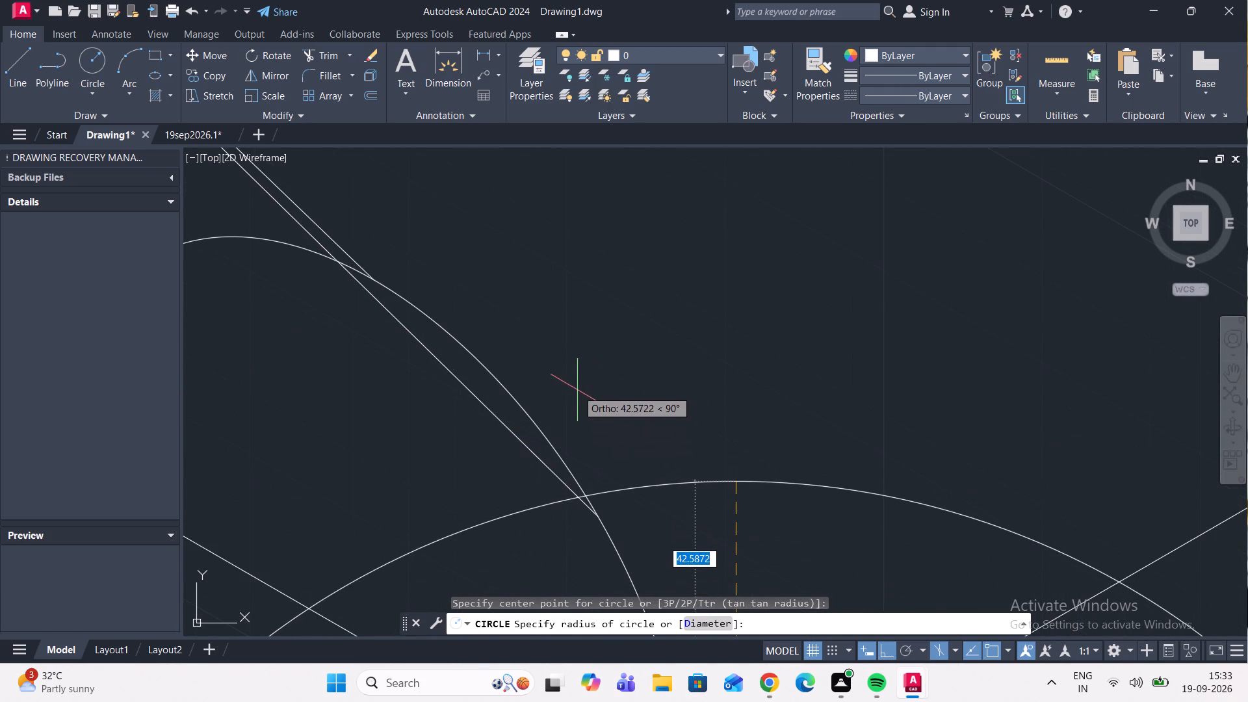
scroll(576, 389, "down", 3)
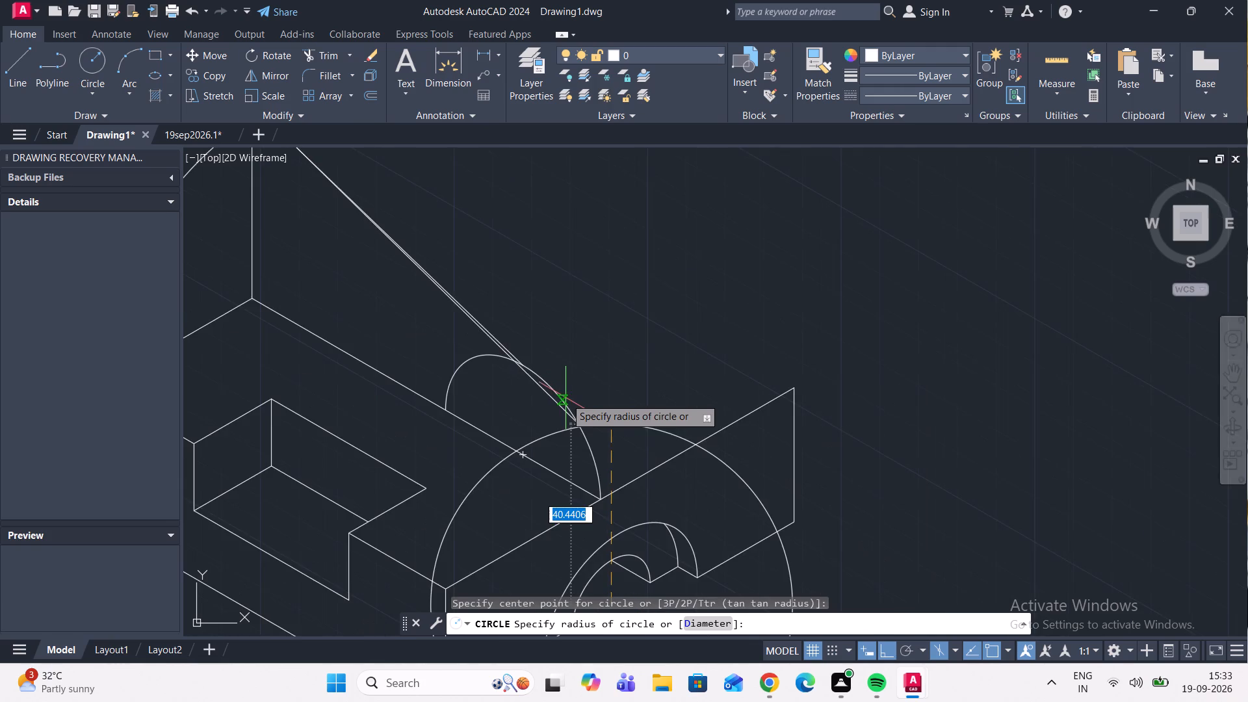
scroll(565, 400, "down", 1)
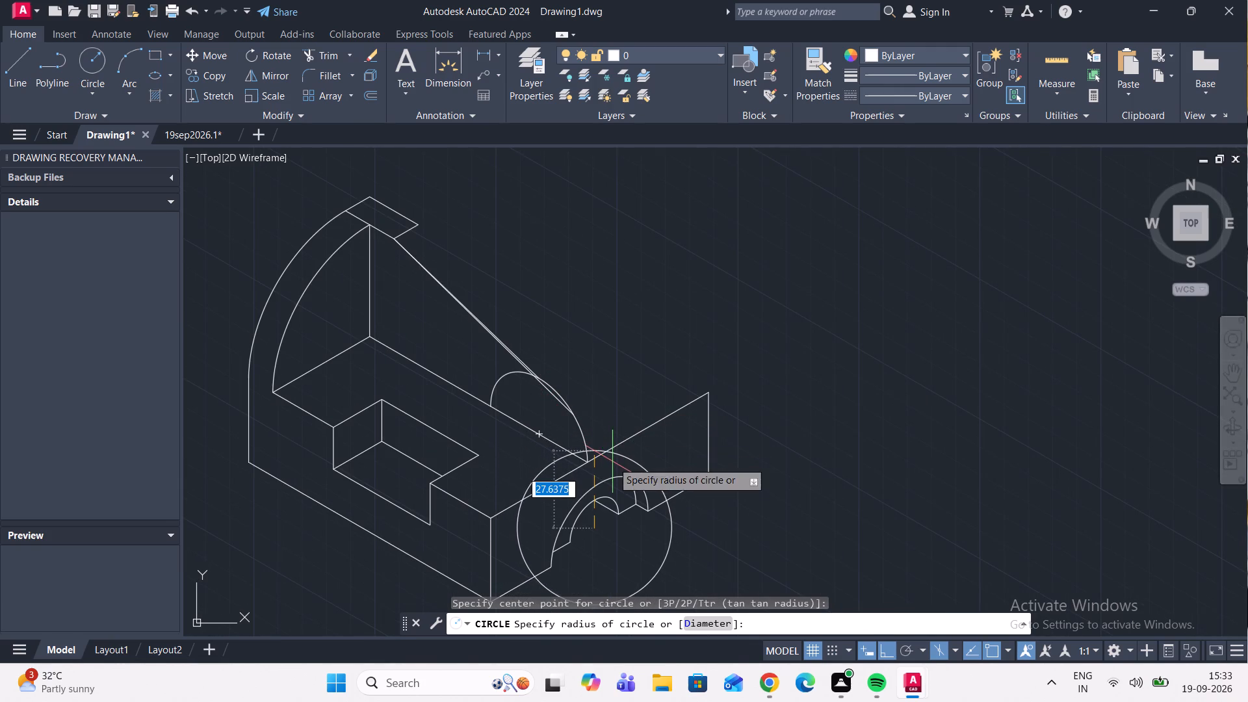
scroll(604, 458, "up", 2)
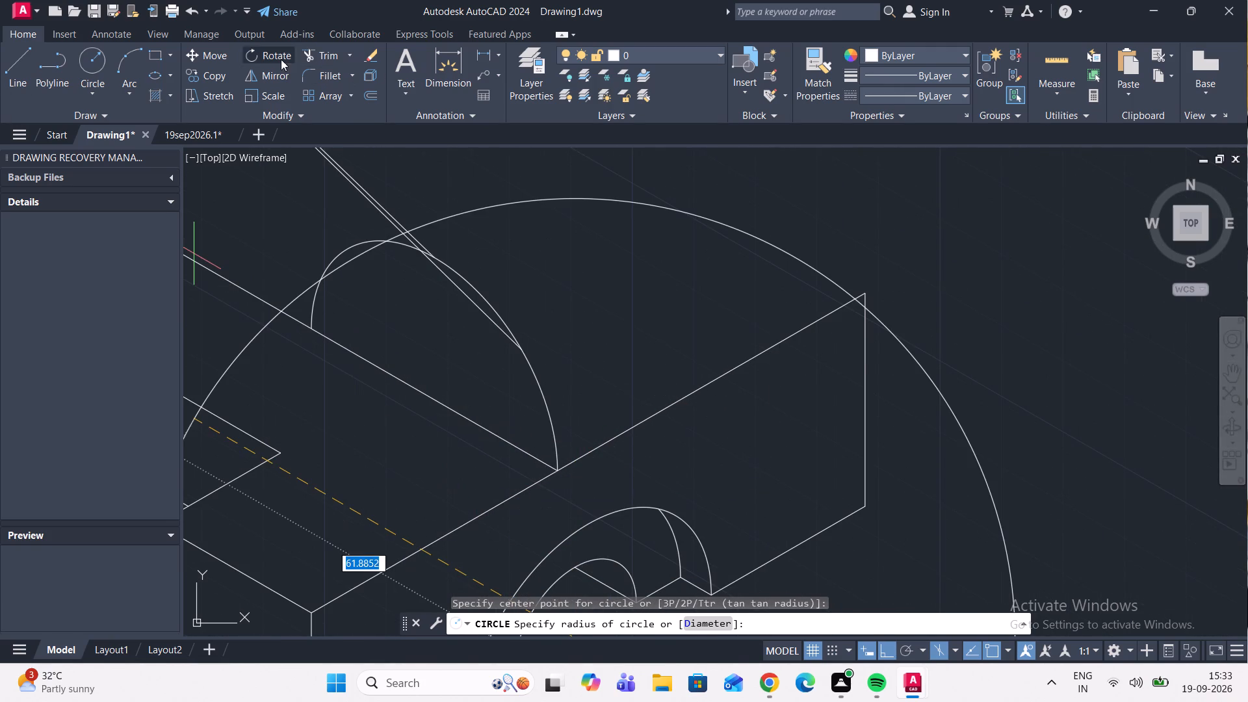
Trim away the redundant upper slanted line and all of the rear arc above the remaining slanted line's lower end.
left_click(326, 61)
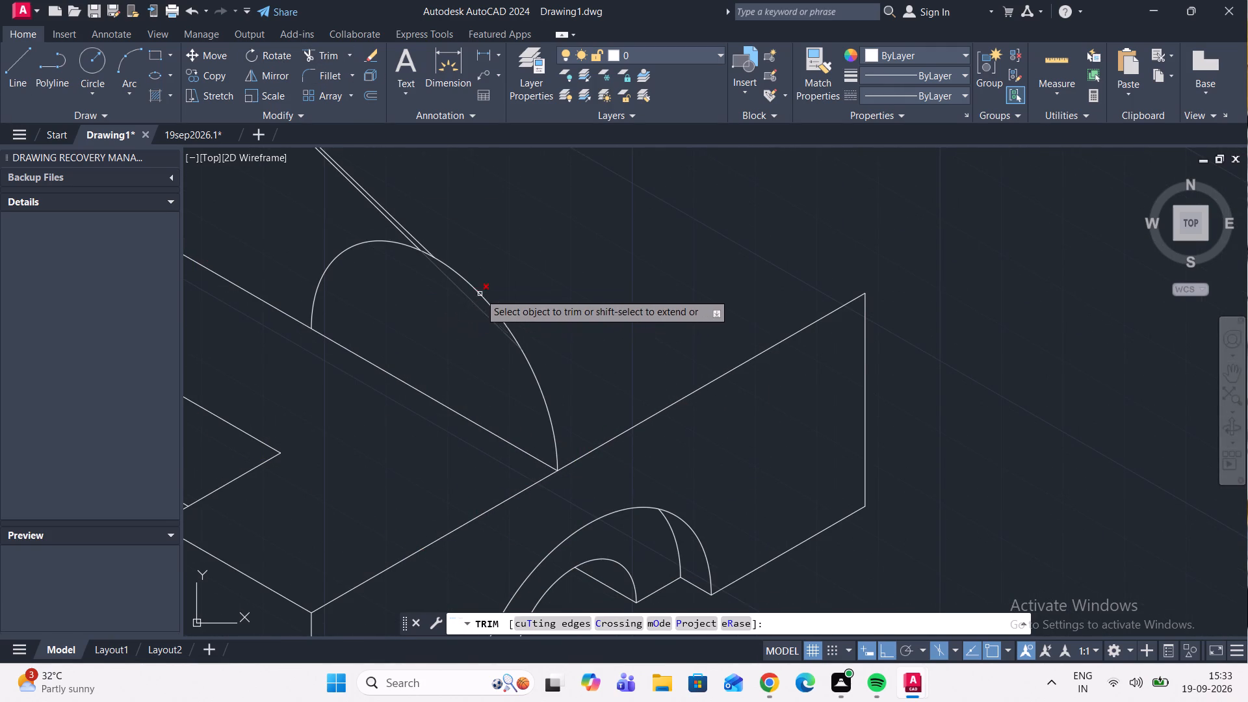
left_click(480, 293)
middle_click_drag(559, 291, 604, 382)
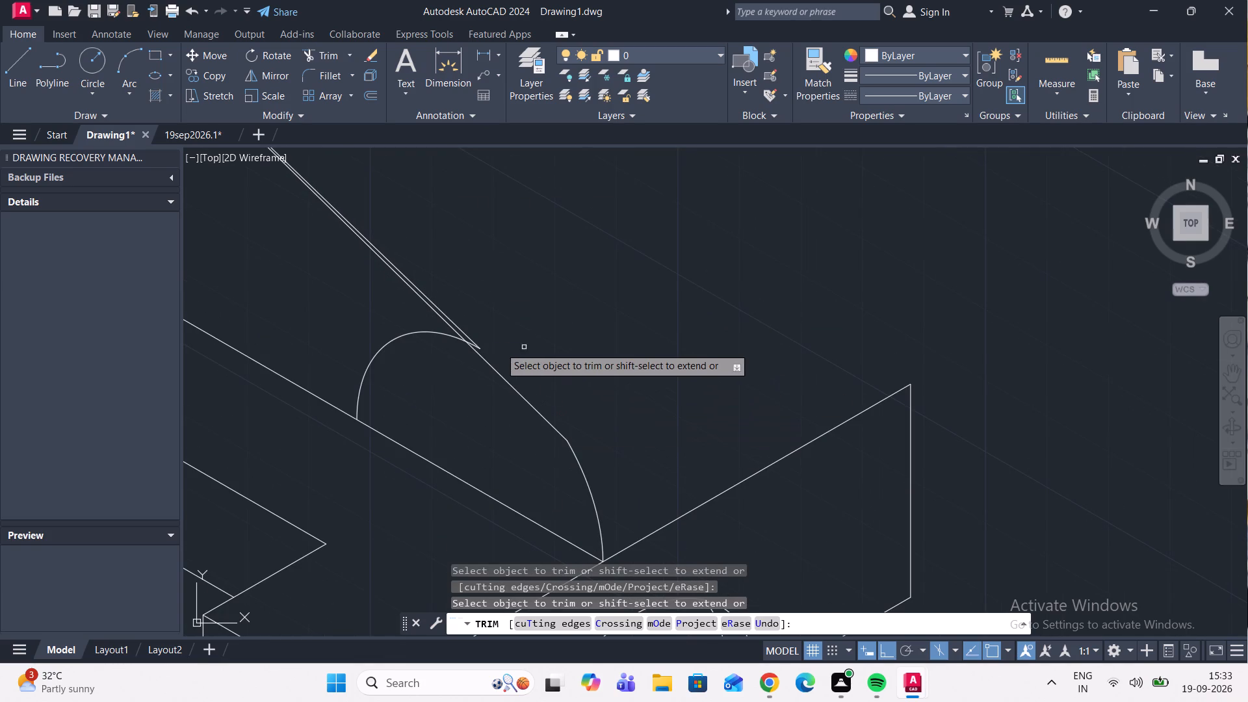
scroll(480, 346, "up", 2)
left_click(476, 352)
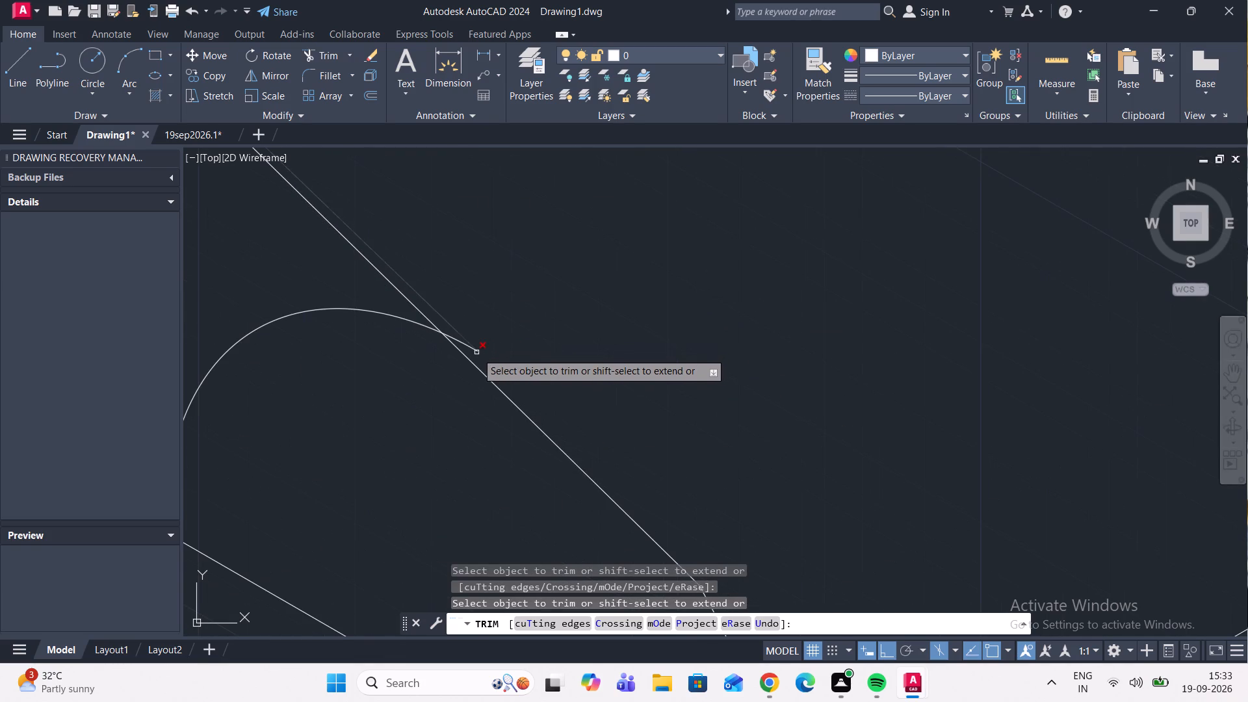
left_click(471, 348)
scroll(389, 402, "down", 2)
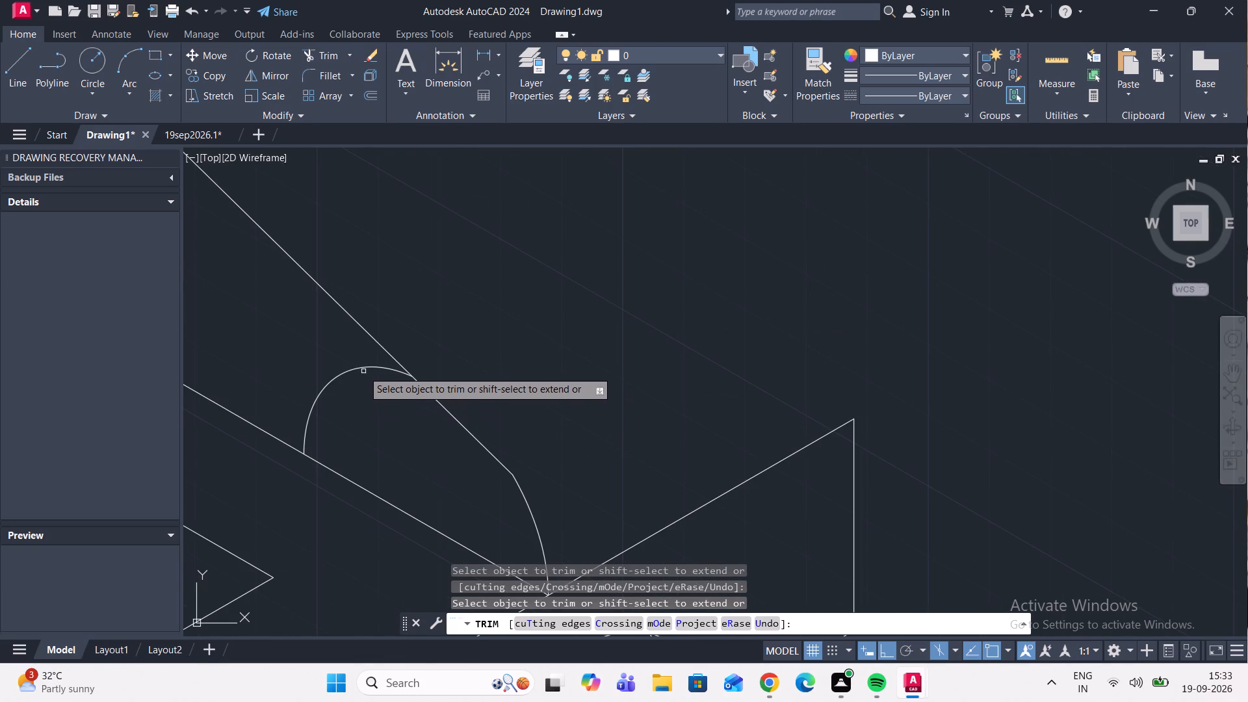
left_click(363, 370)
left_click(354, 365)
scroll(364, 391, "down", 3)
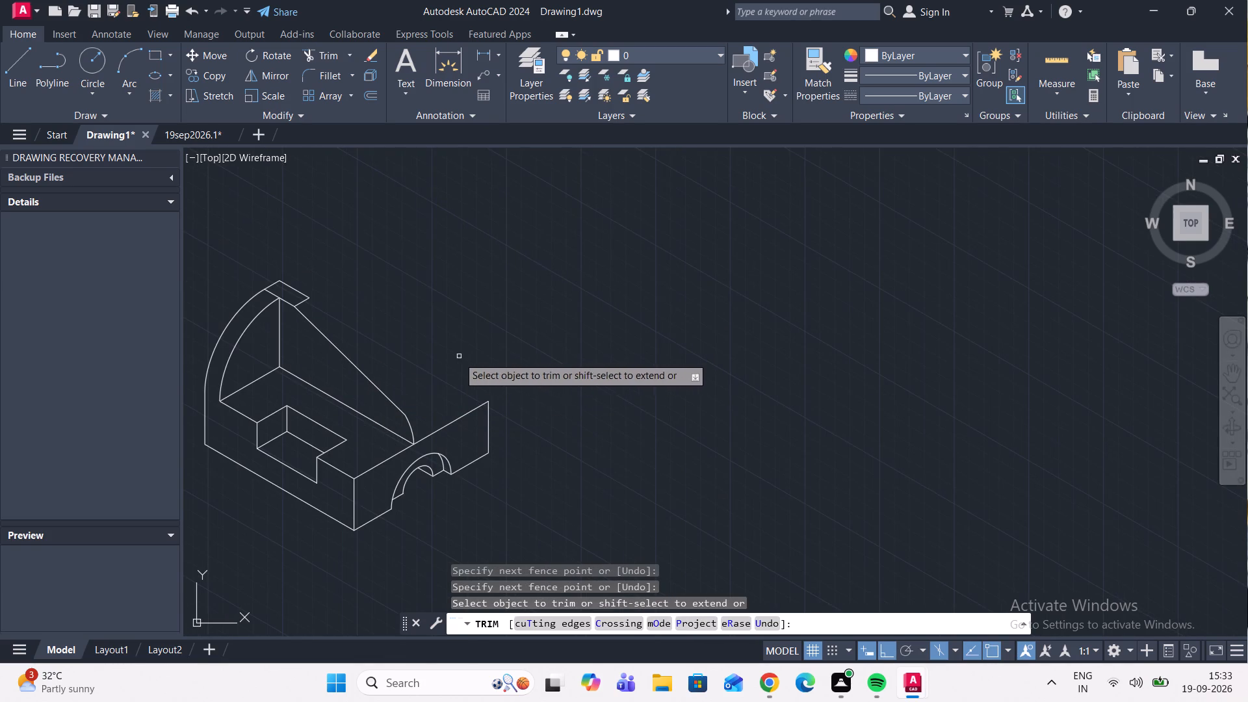
scroll(447, 369, "up", 1)
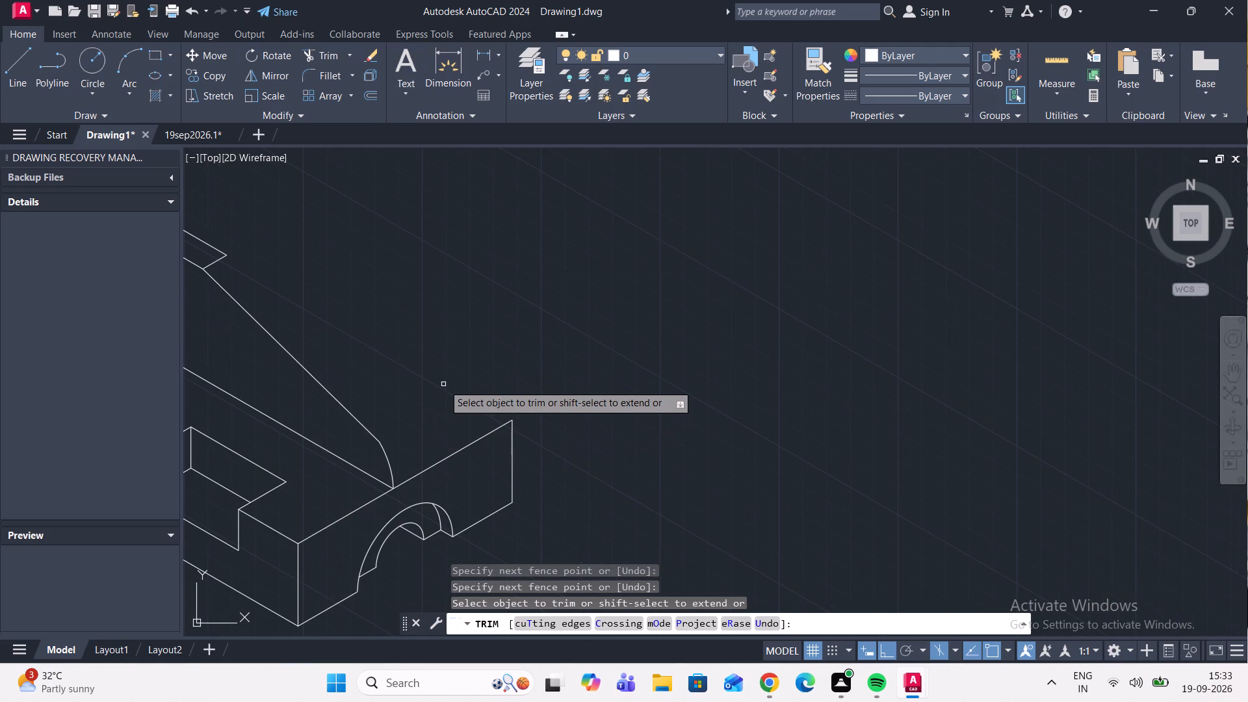
key("Escape")
key("Escape")
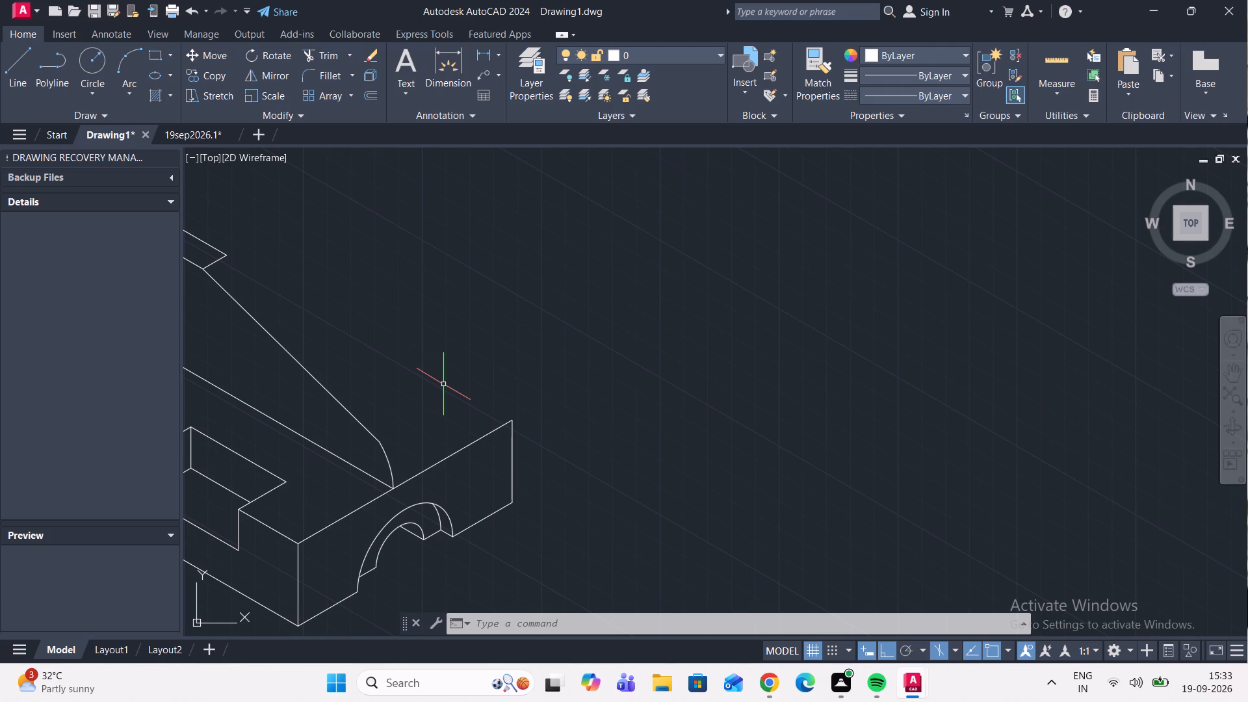
Copy the slanted line and its lower arc from the near corner of the overhanging top face to that face's adjacent outer corner.
scroll(517, 372, "down", 2)
scroll(447, 384, "up", 2)
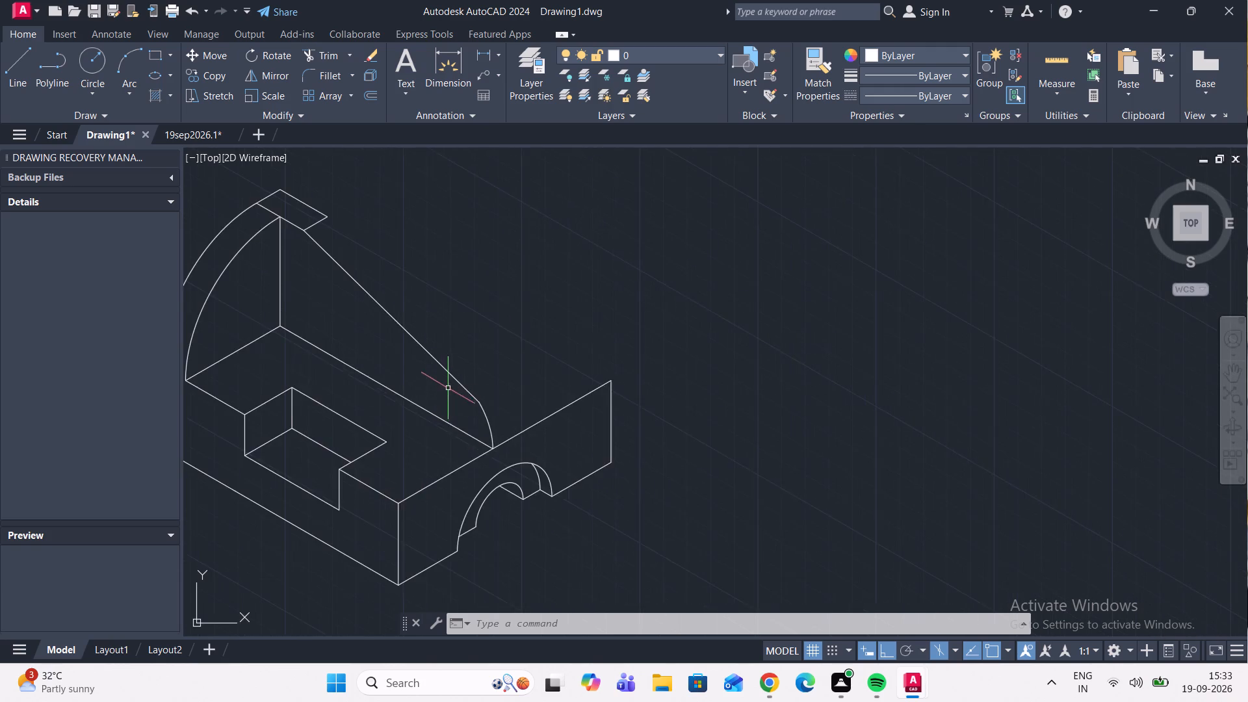
scroll(448, 404, "up", 1)
left_click(524, 426)
left_click(476, 380)
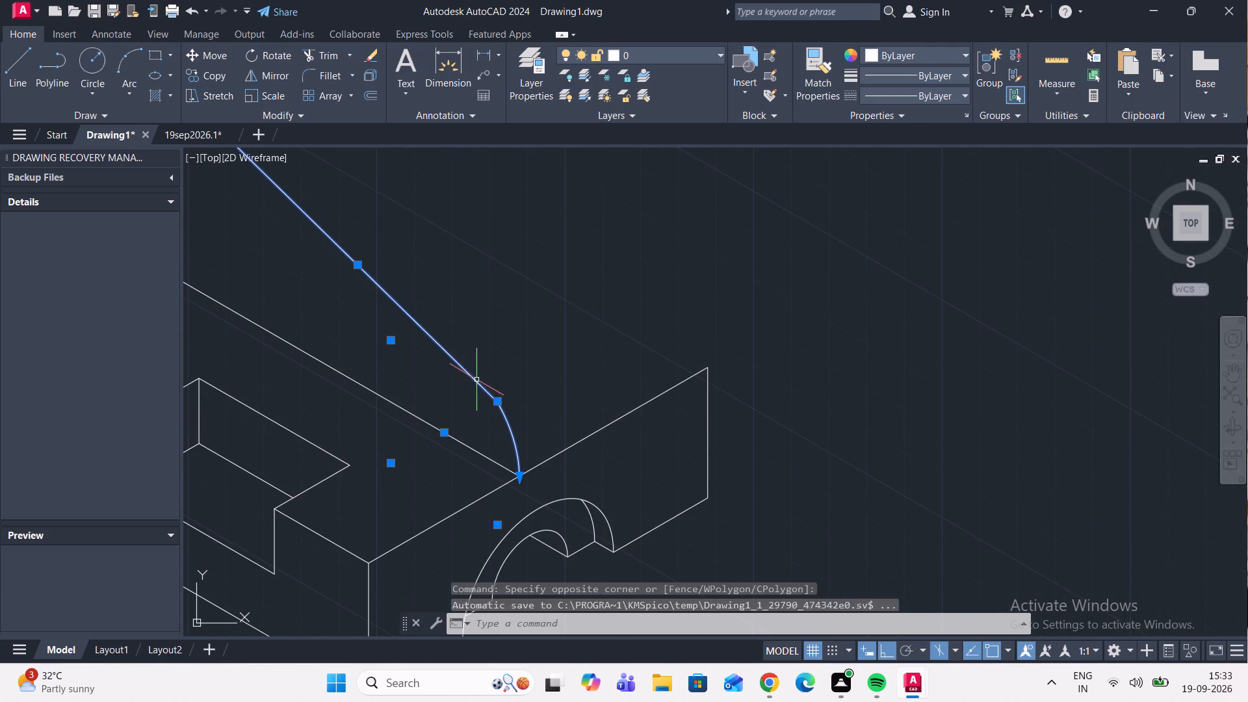
scroll(419, 321, "down", 1)
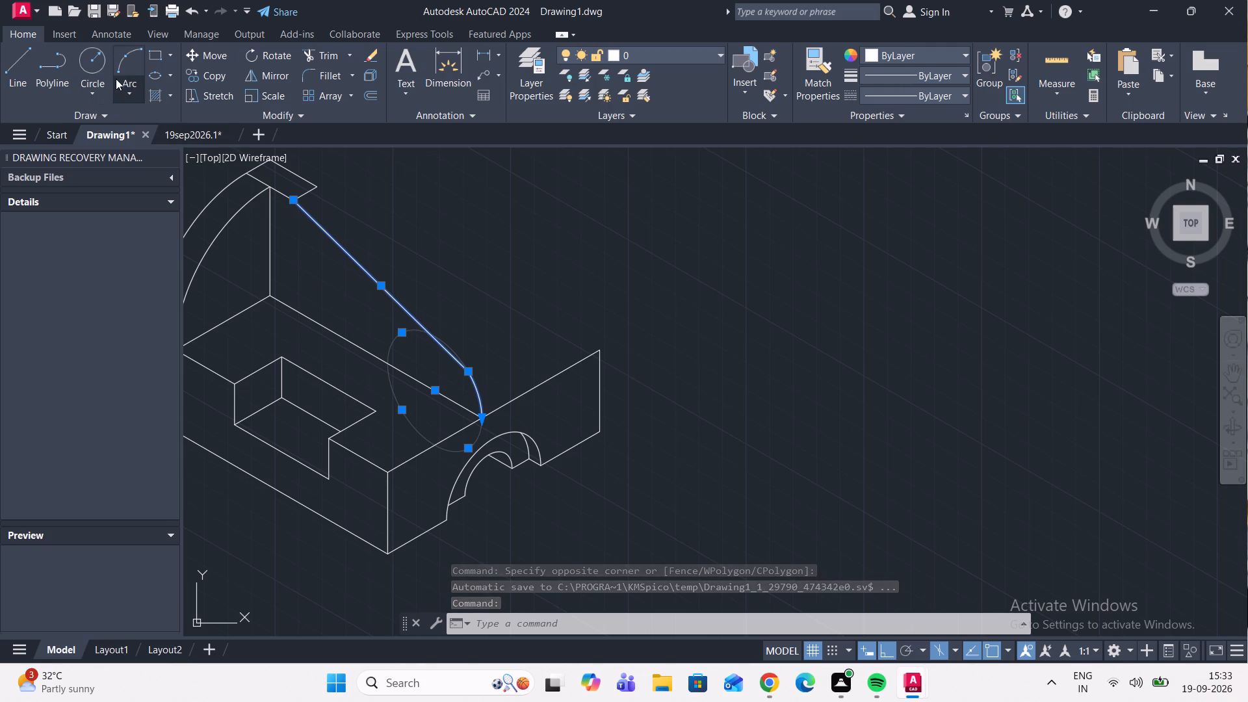
left_click(223, 75)
scroll(324, 219, "down", 1)
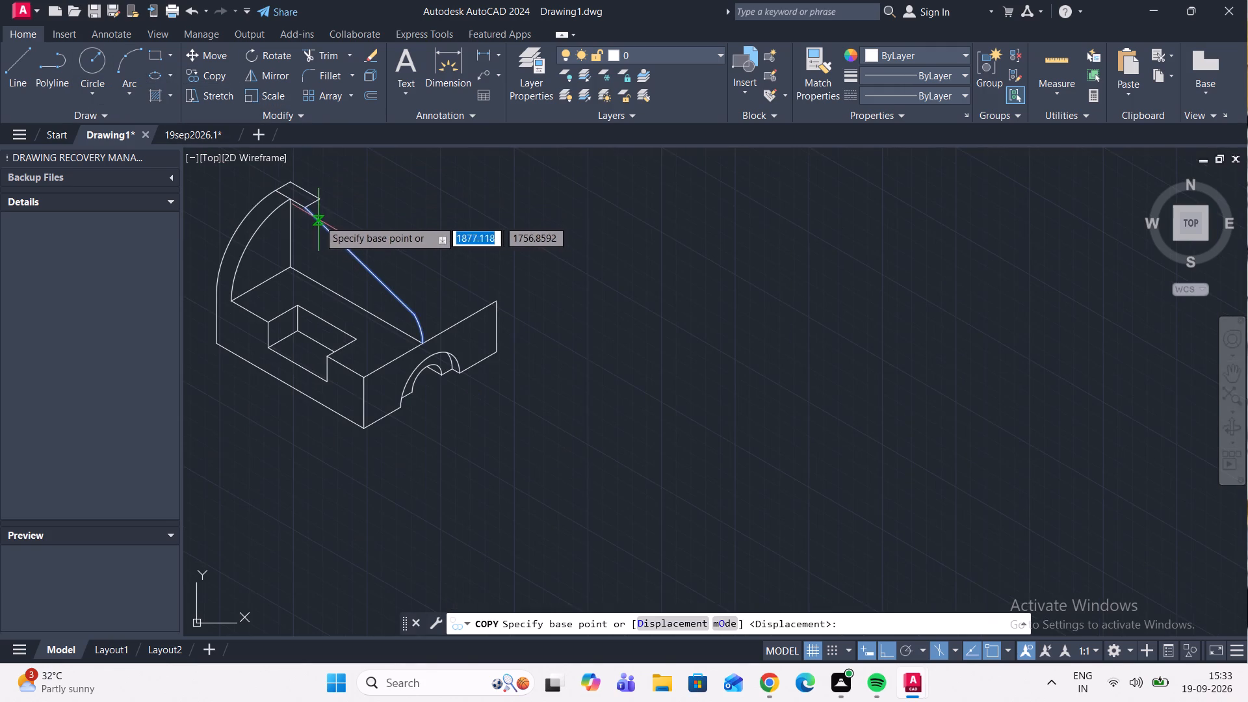
scroll(296, 187, "up", 2)
middle_click_drag(295, 219, 296, 306)
scroll(306, 329, "up", 3)
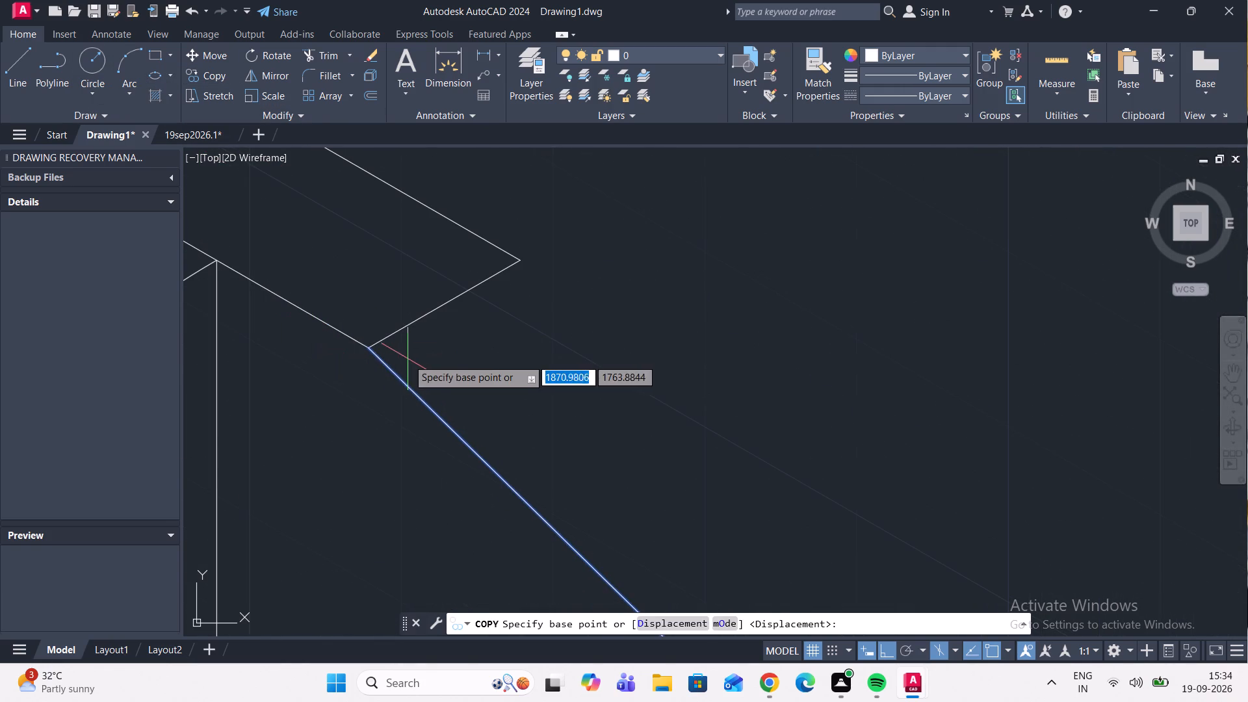
left_click(369, 347)
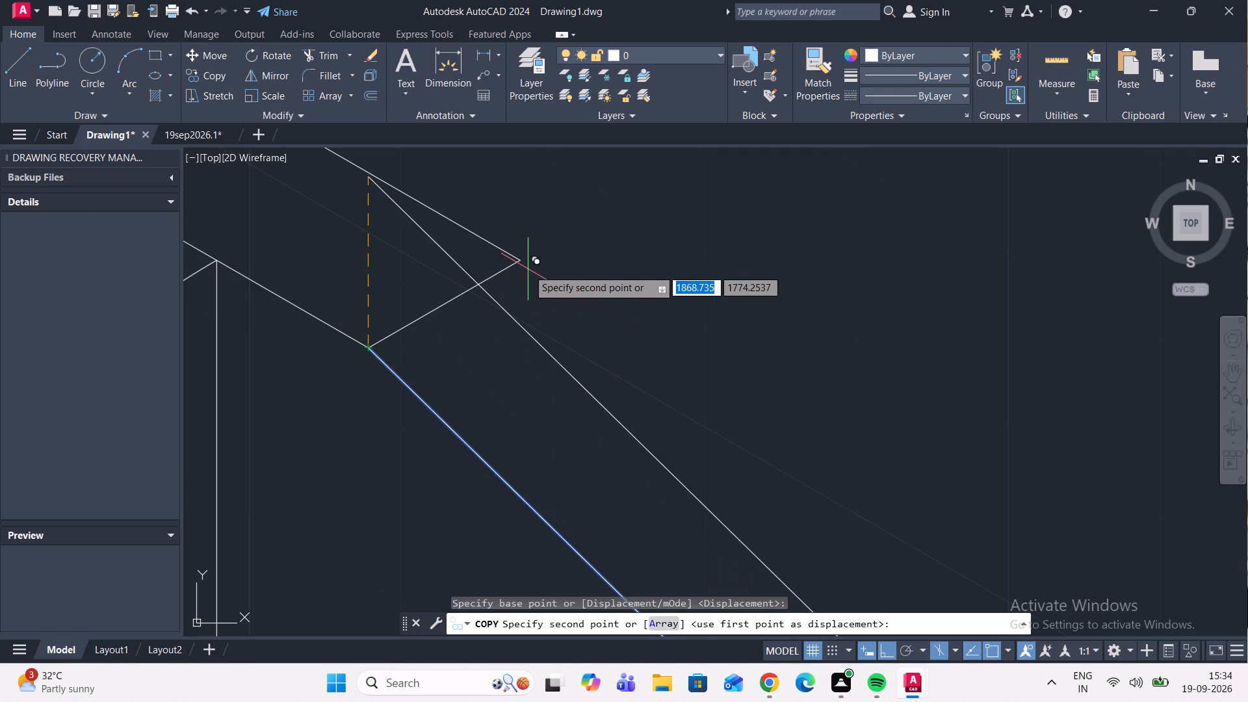
key("F5")
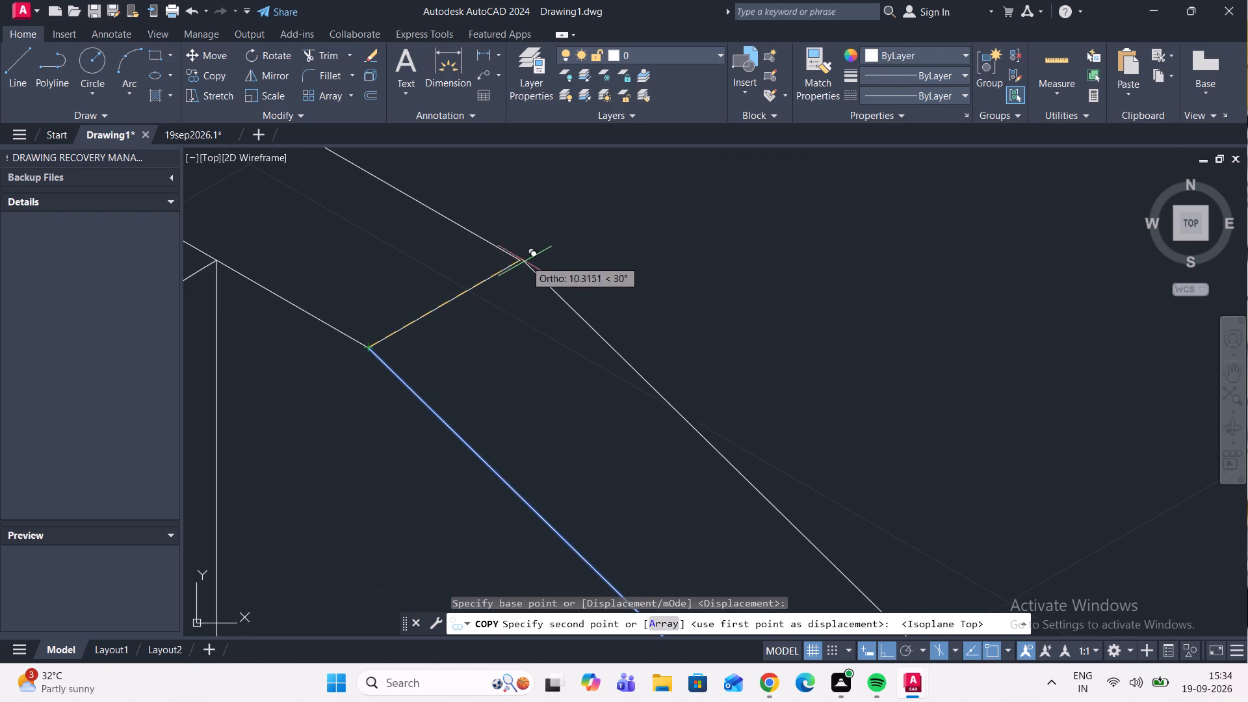
scroll(508, 274, "up", 3)
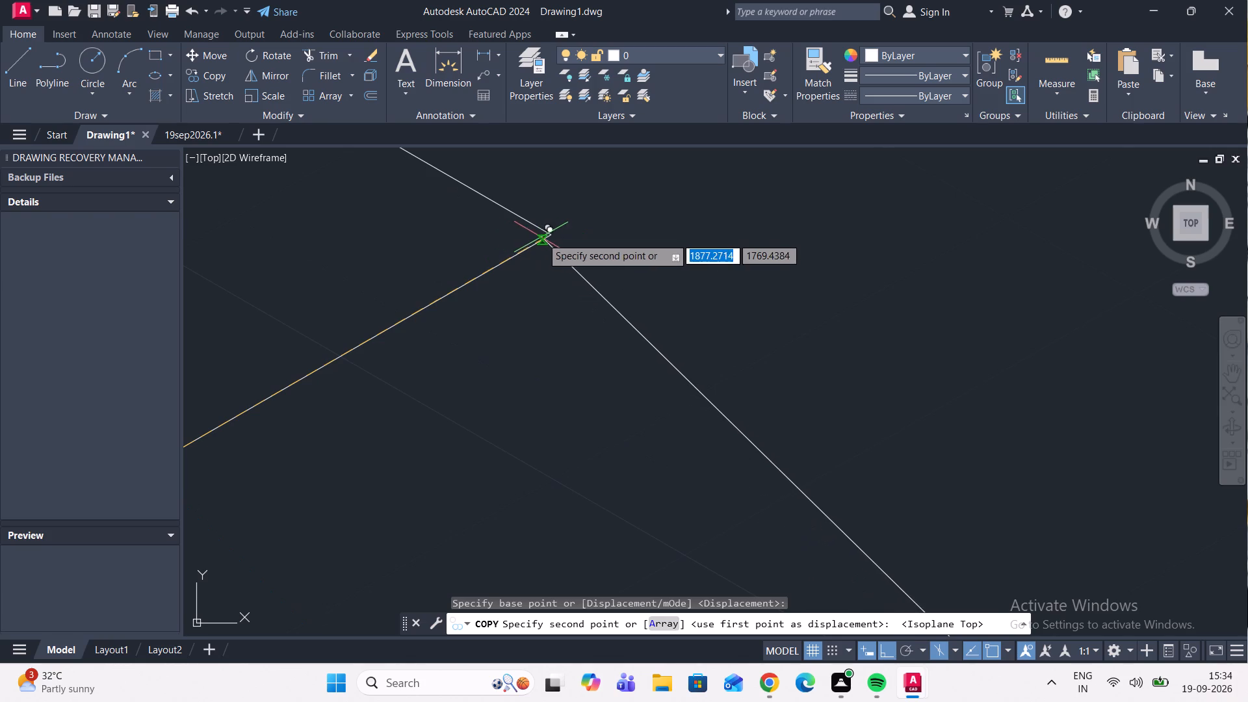
left_click(551, 235)
scroll(658, 248, "down", 3)
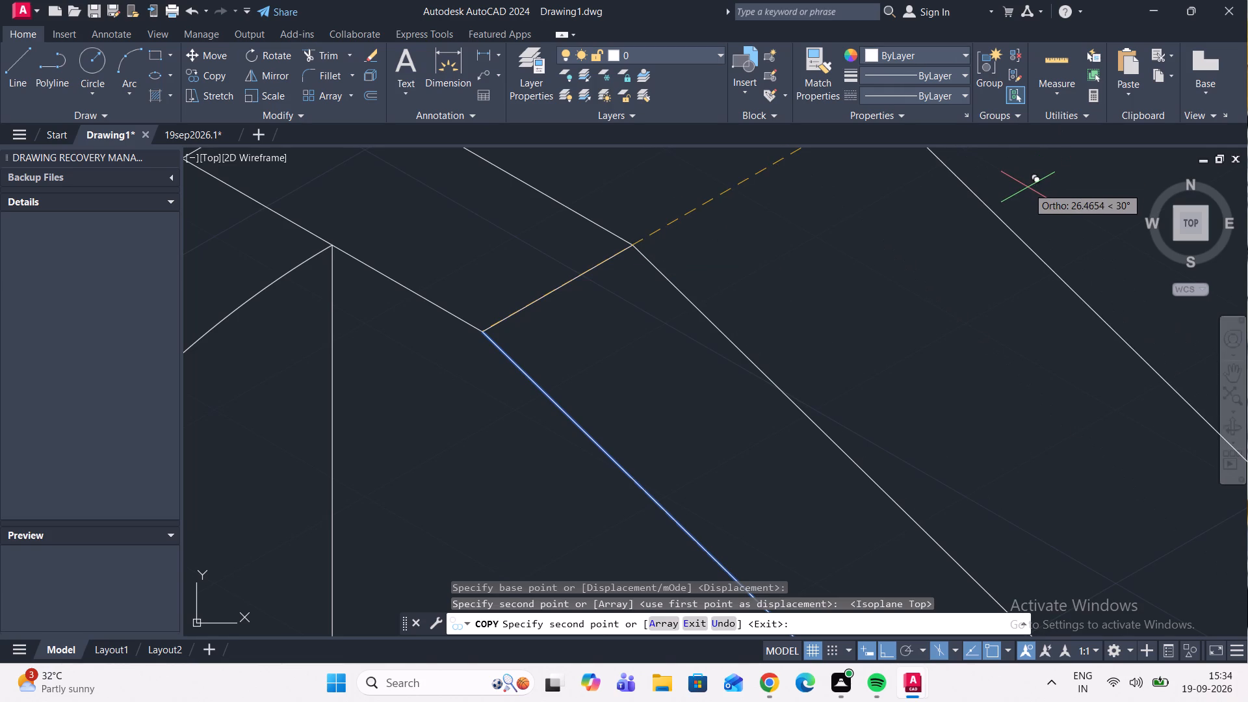
key("Escape")
Examine the copied slanted edge and arc, especially where the line meets the arc and where the arc reaches the base.
scroll(992, 235, "down", 3)
scroll(870, 385, "down", 2)
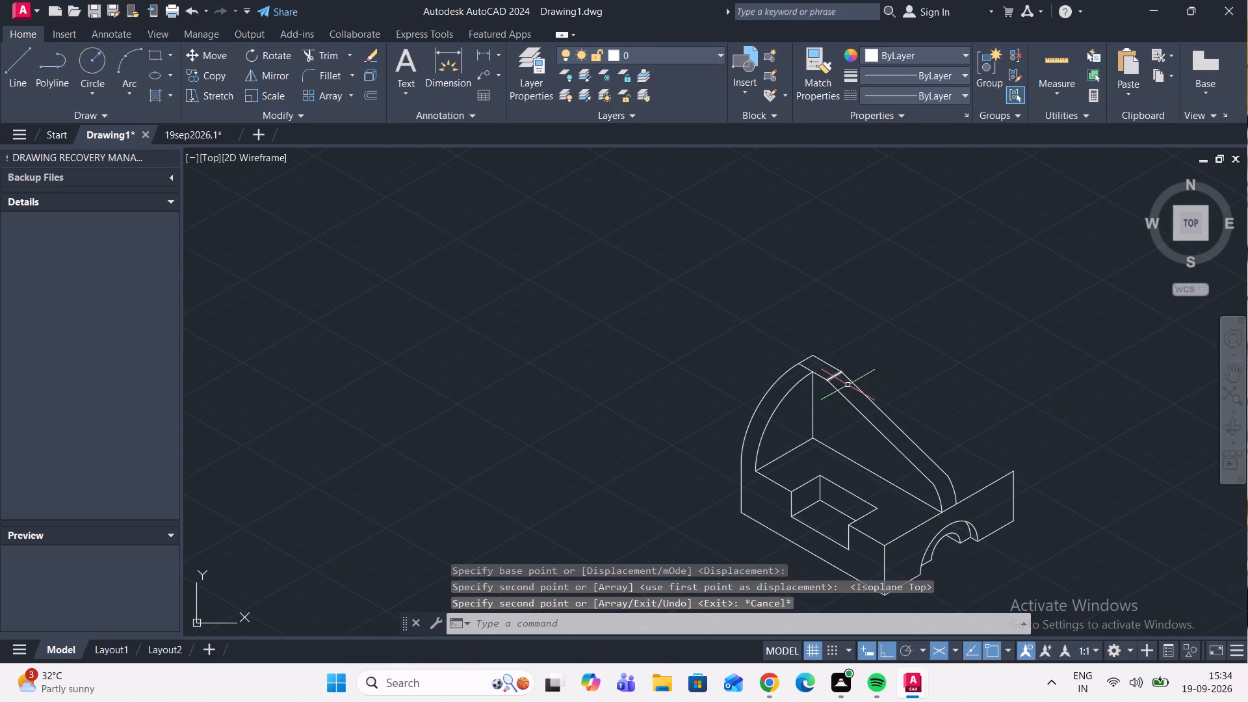
middle_click_drag(957, 481, 823, 405)
scroll(820, 426, "up", 2)
scroll(777, 351, "up", 4)
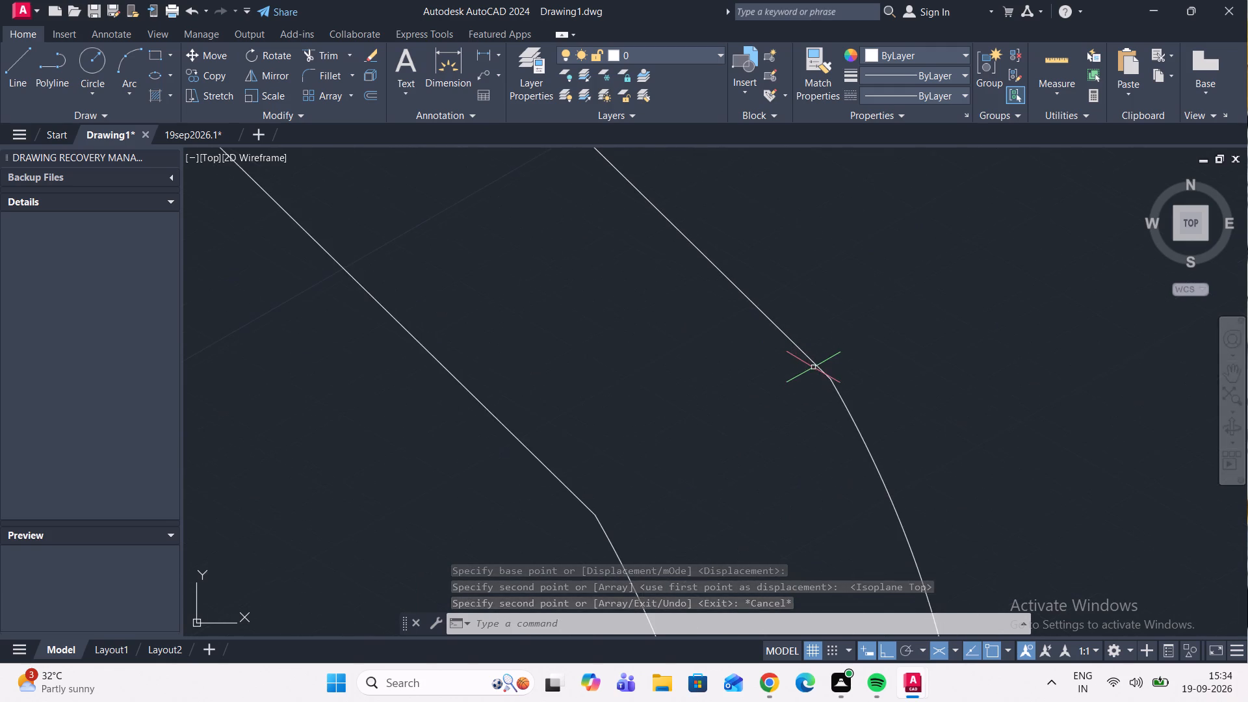
scroll(842, 391, "up", 6)
scroll(737, 371, "up", 3)
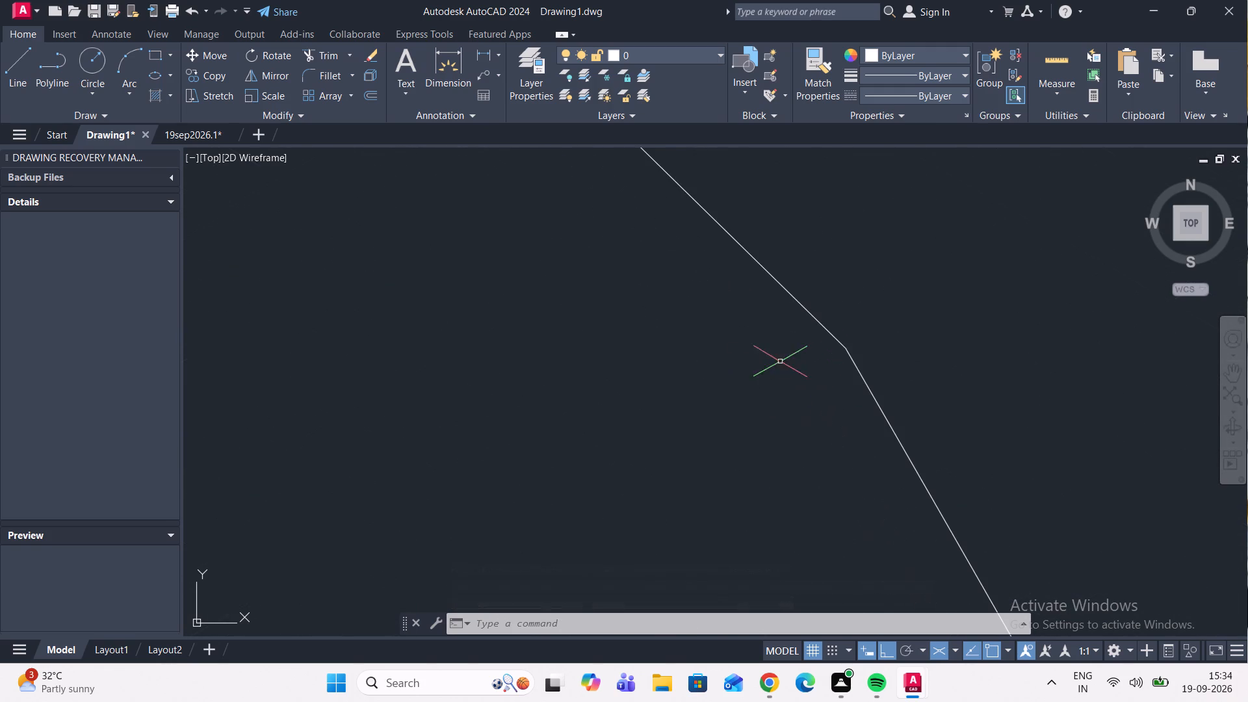
scroll(834, 342, "down", 11)
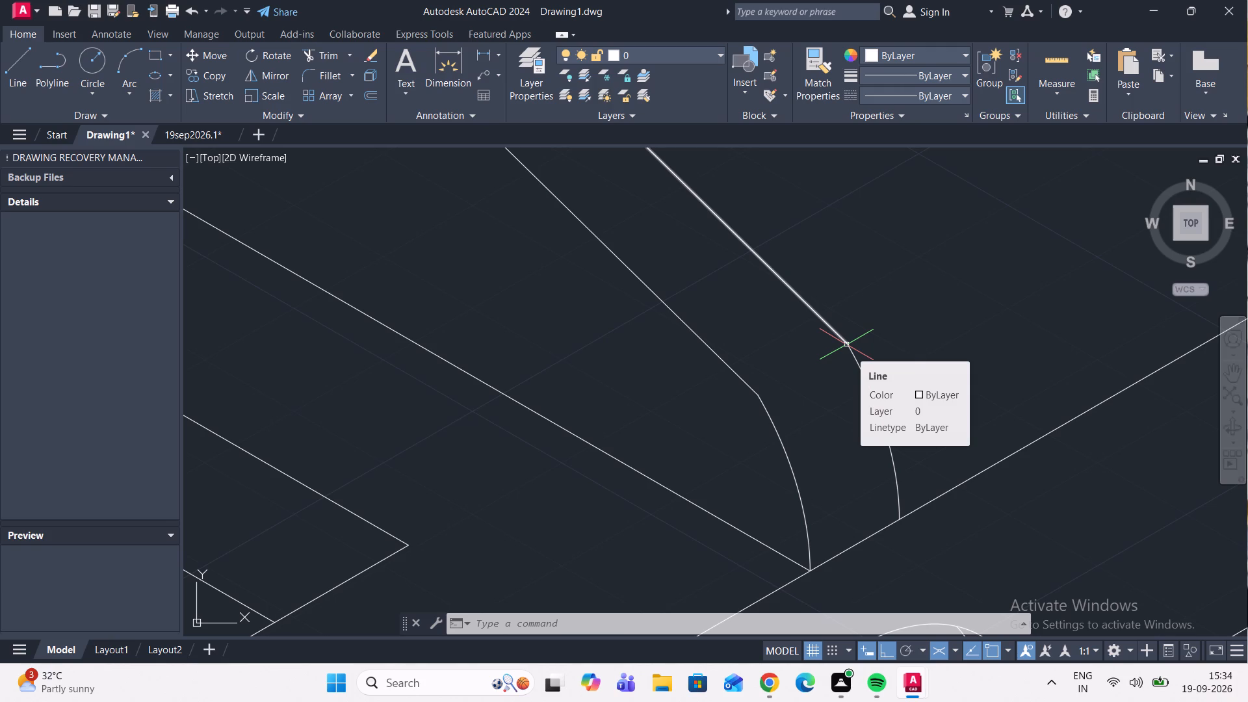
scroll(846, 344, "down", 2)
scroll(812, 375, "up", 2)
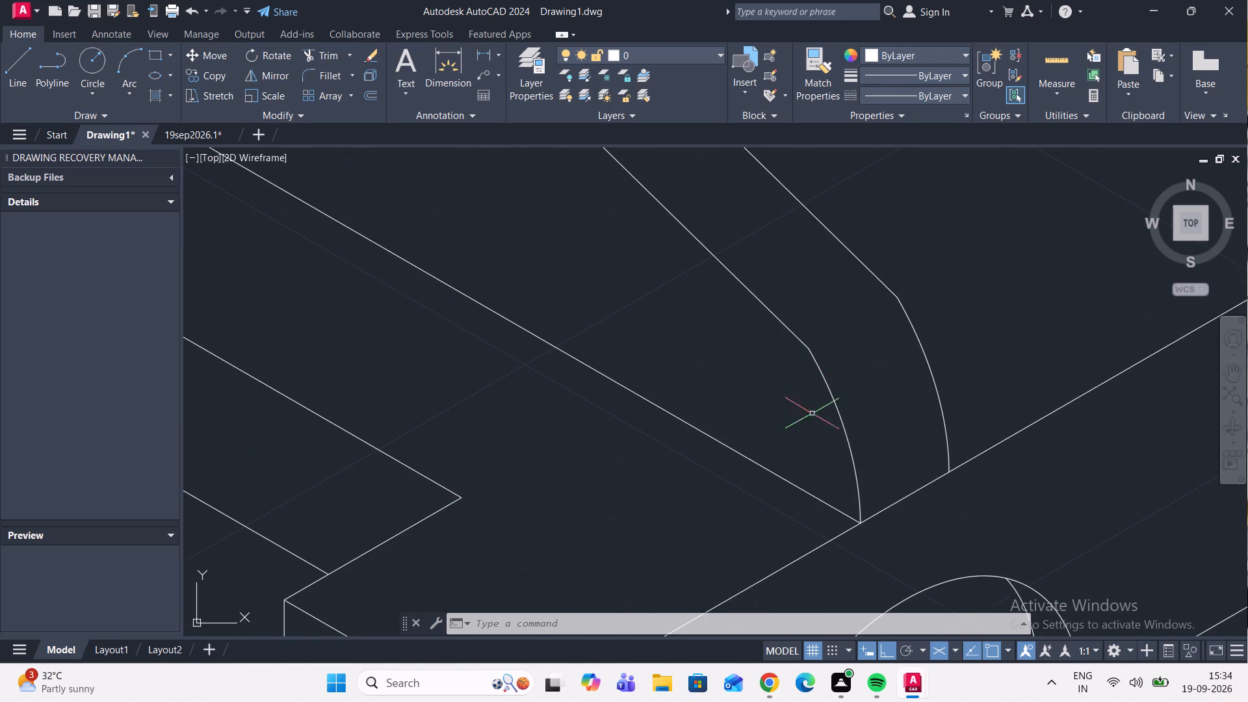
Draw a vertical line about 20.8 units long upward from the base's rear top edge, crossing the inner slanted line.
left_click(15, 75)
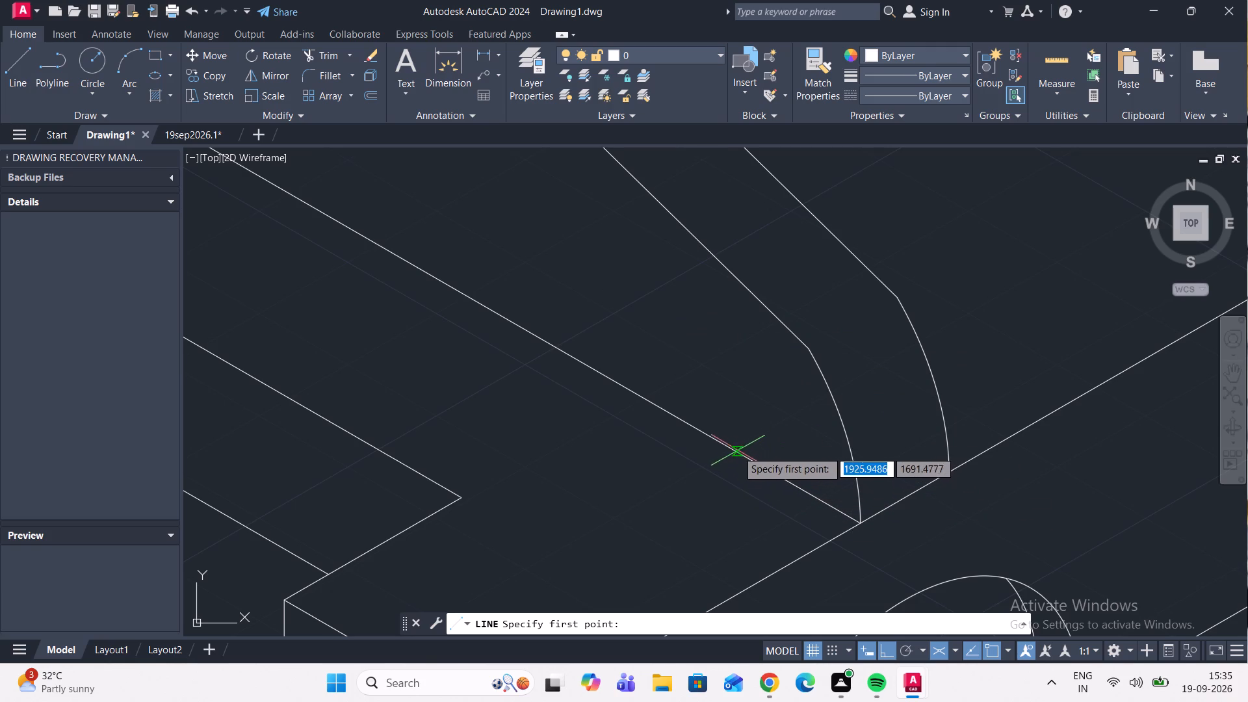
left_click(682, 422)
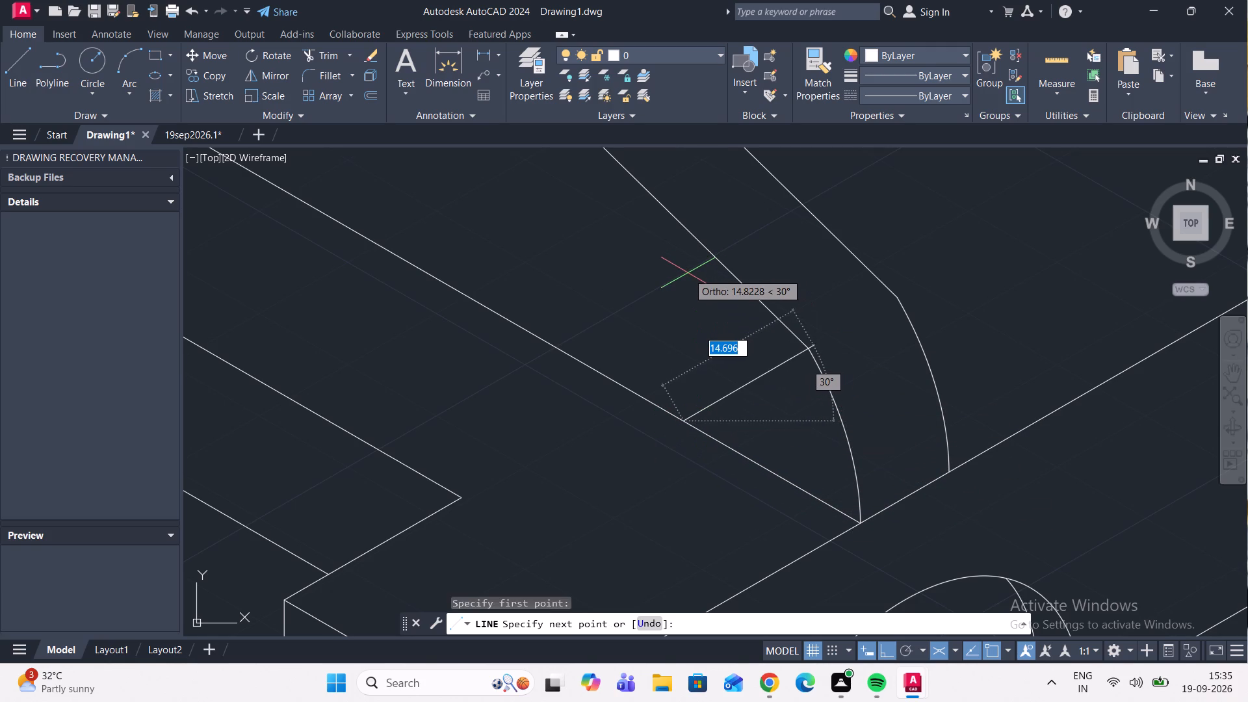
key("F5")
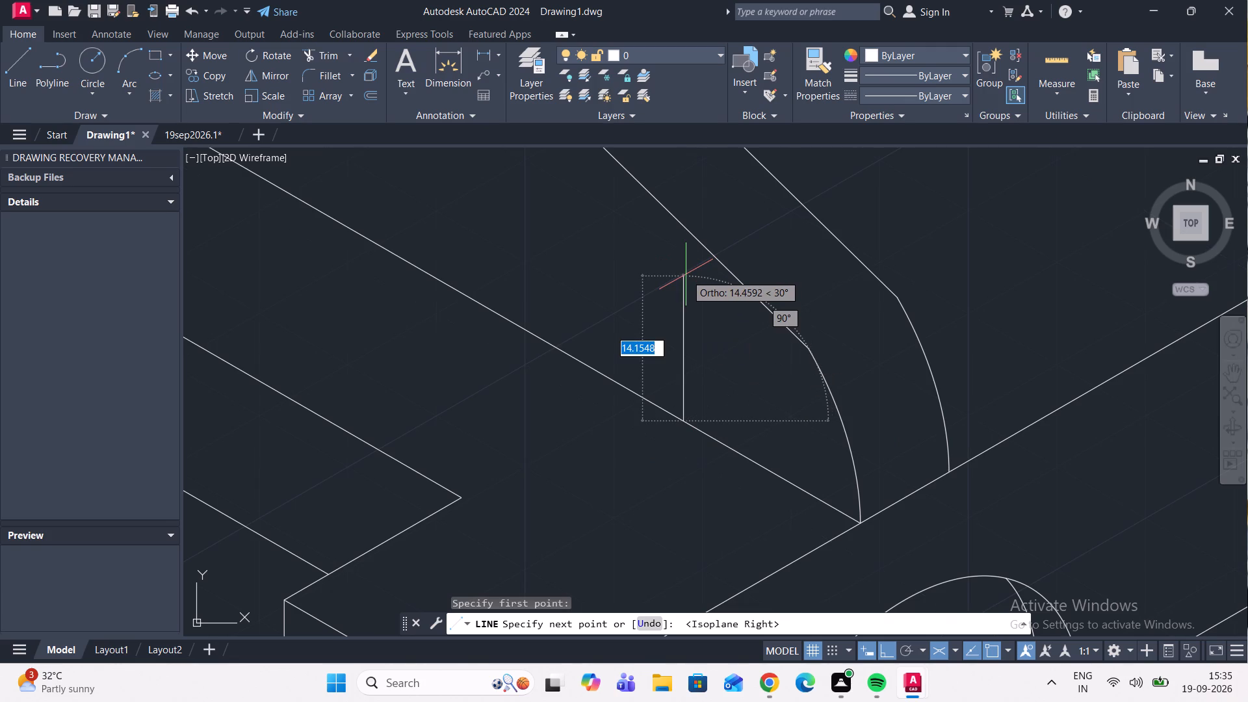
left_click(691, 203)
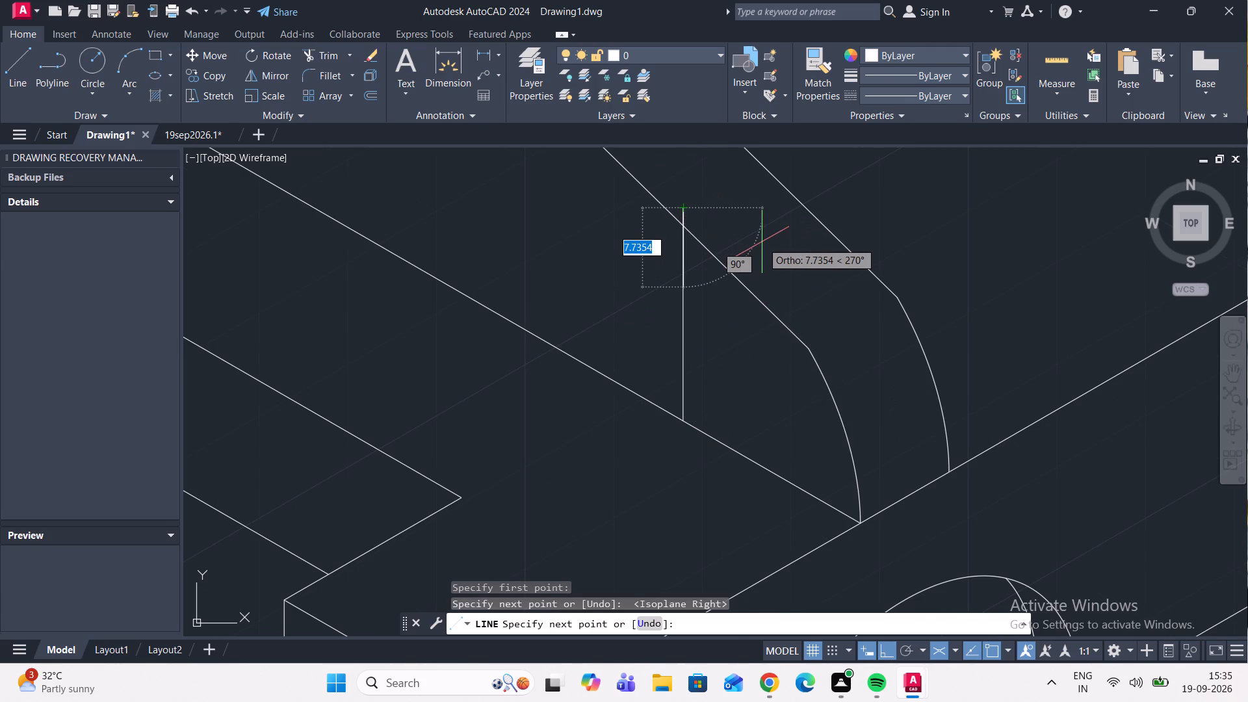
key("Escape")
scroll(779, 250, "down", 2)
middle_click_drag(779, 276, 766, 318)
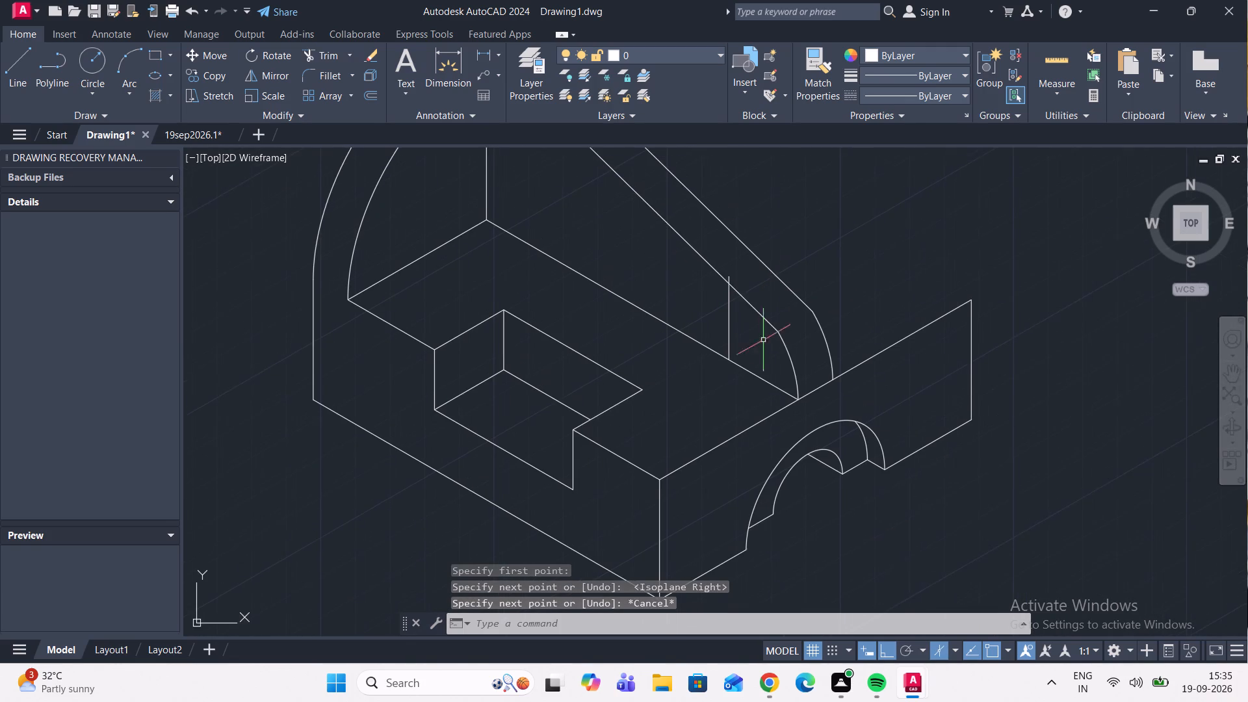
Extend the inner rounded-end arc upward to the short vertical line above the base's rear top edge.
middle_click_drag(768, 361, 805, 417)
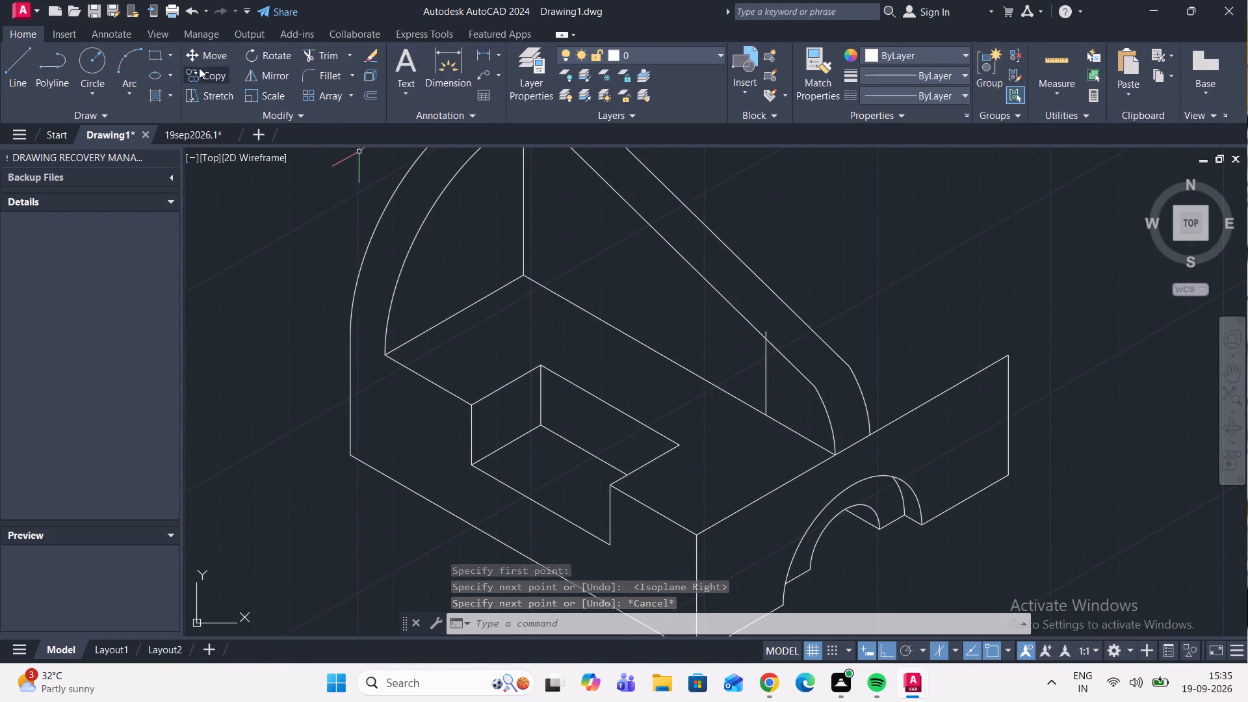
left_click(354, 51)
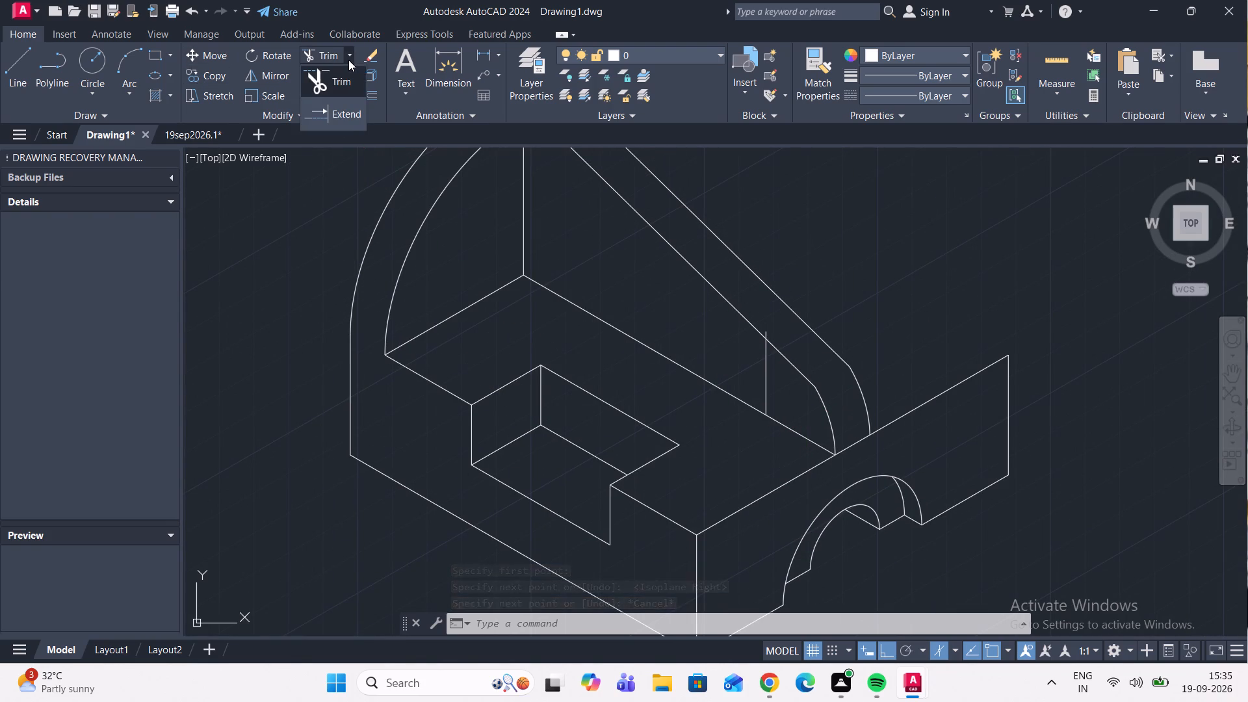
left_click(336, 118)
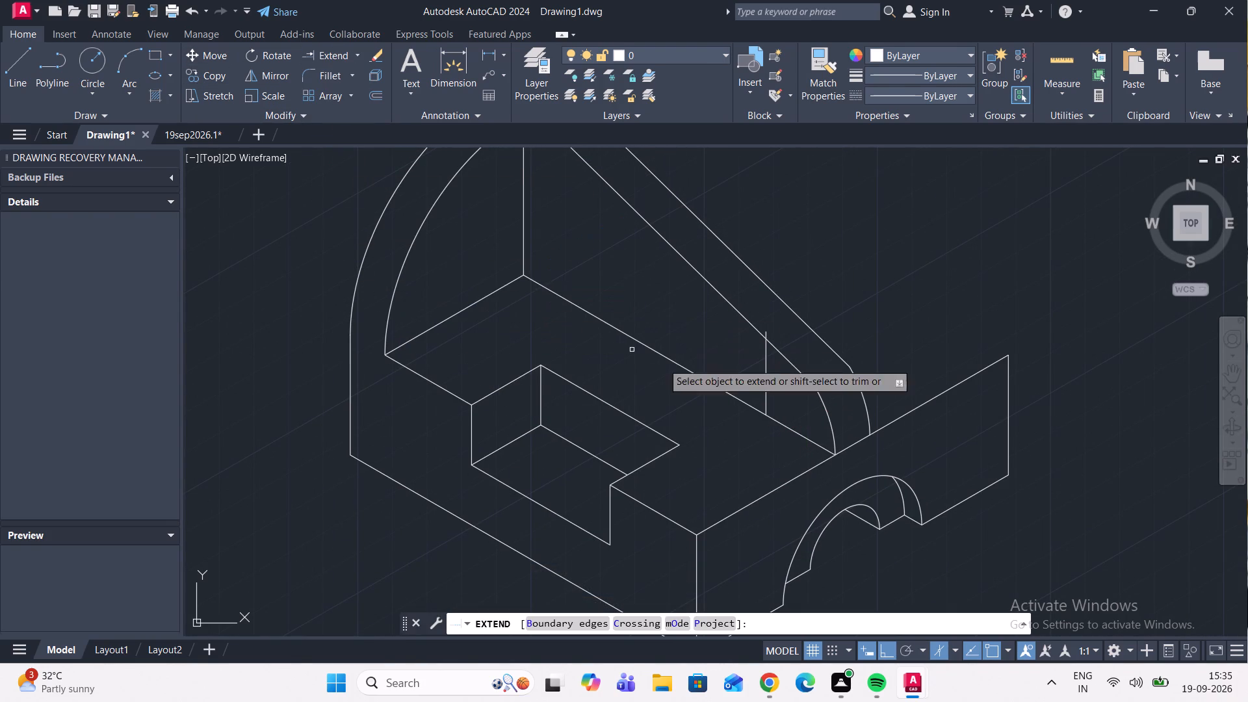
left_click(824, 408)
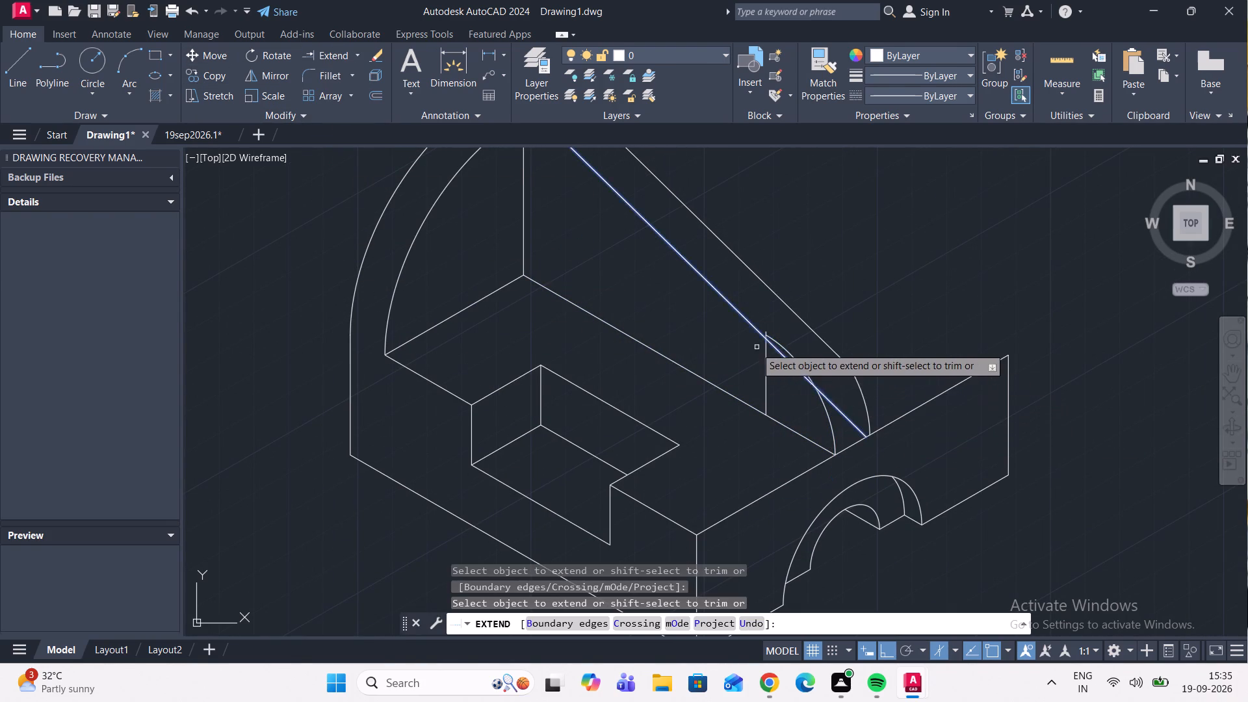
scroll(766, 341, "up", 3)
middle_click_drag(934, 350, 840, 360)
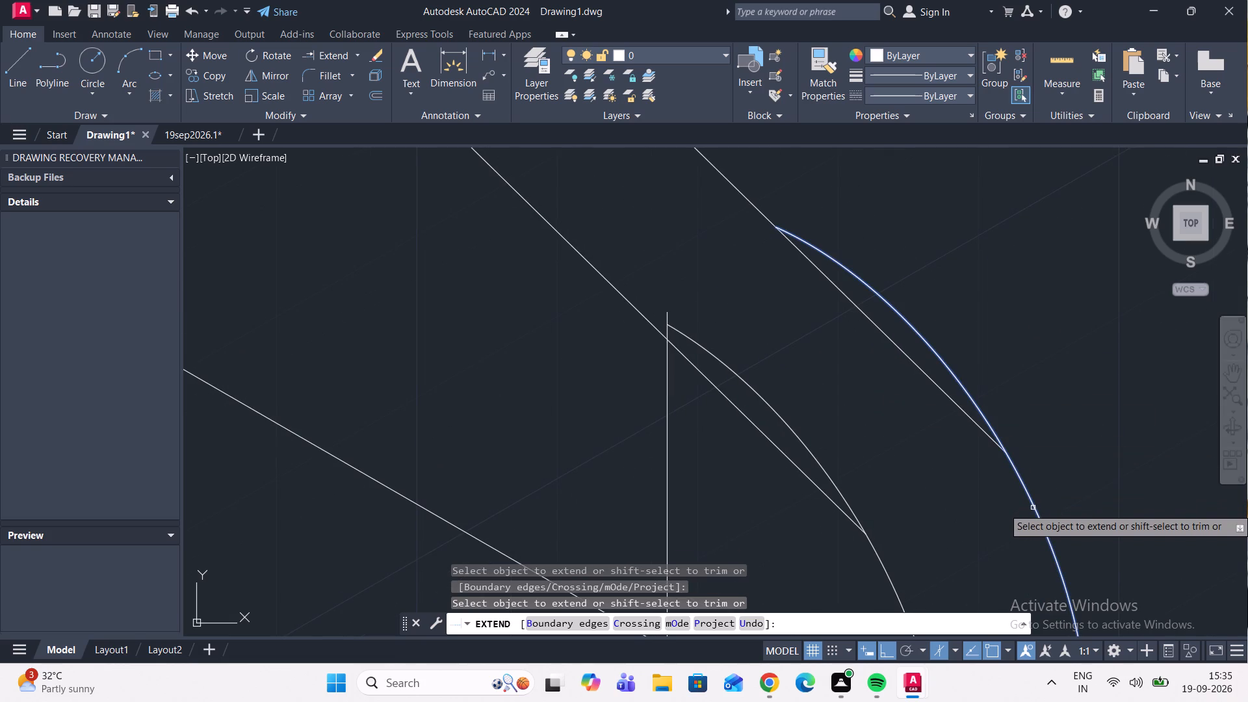
key("Escape")
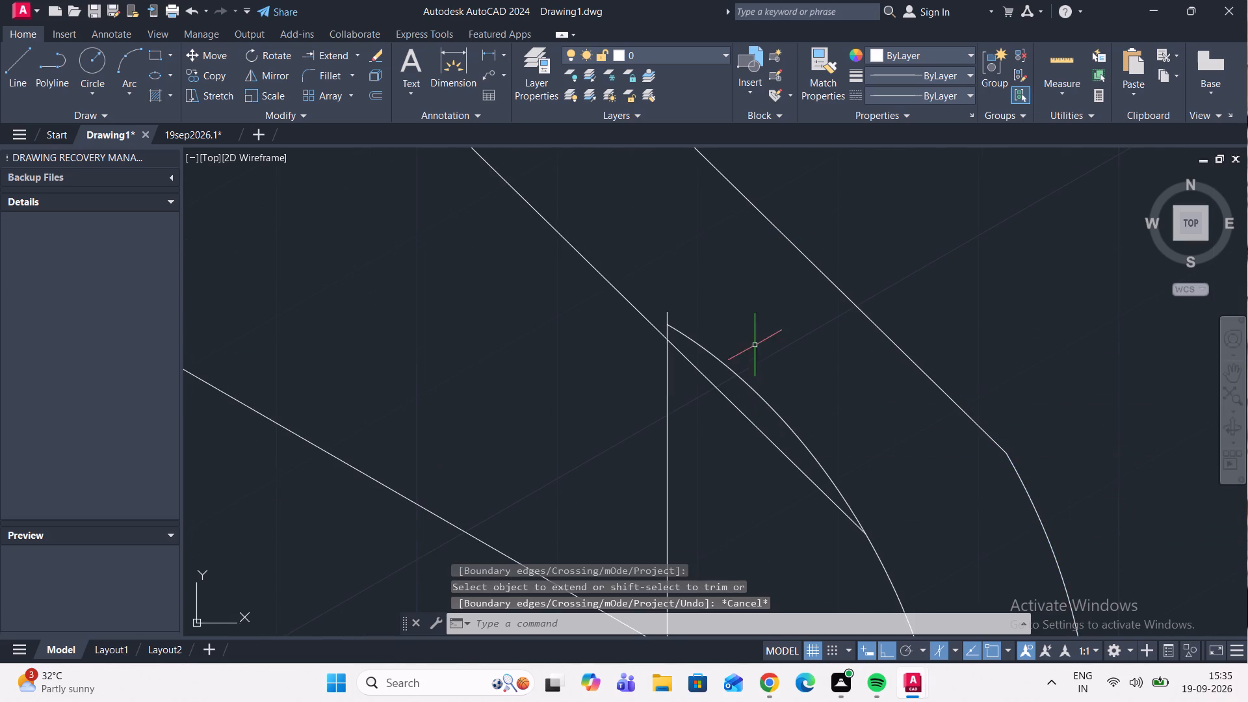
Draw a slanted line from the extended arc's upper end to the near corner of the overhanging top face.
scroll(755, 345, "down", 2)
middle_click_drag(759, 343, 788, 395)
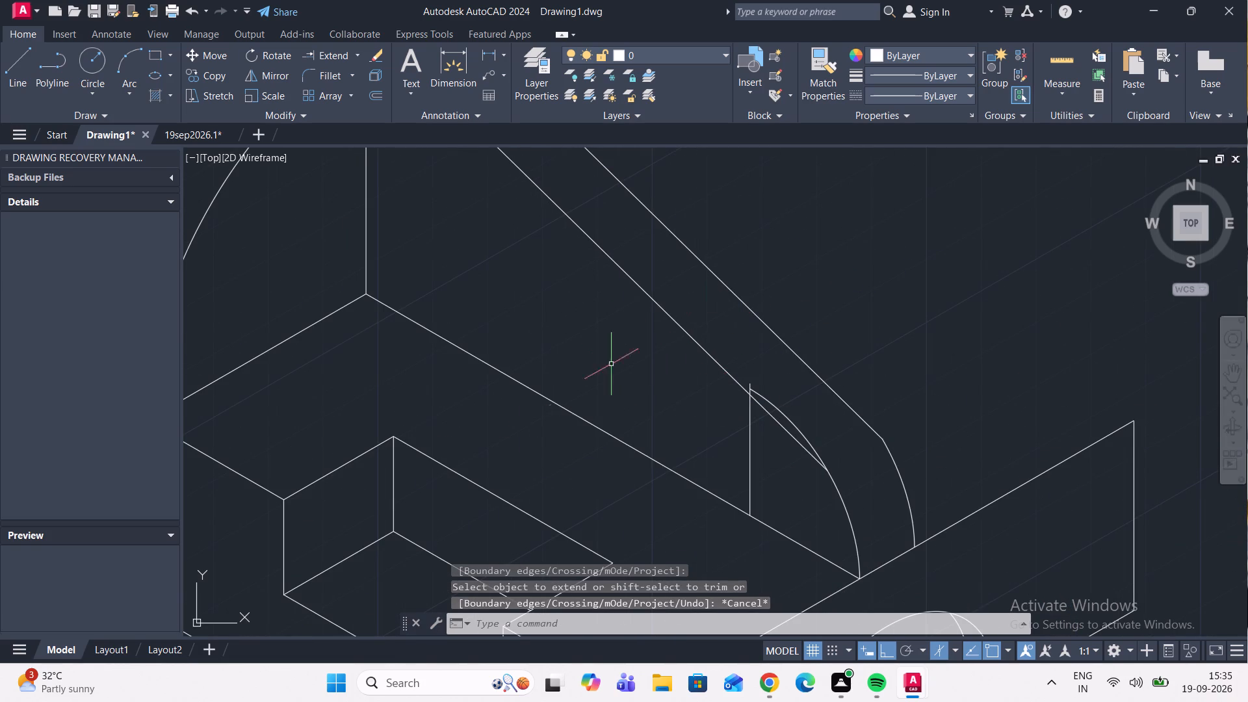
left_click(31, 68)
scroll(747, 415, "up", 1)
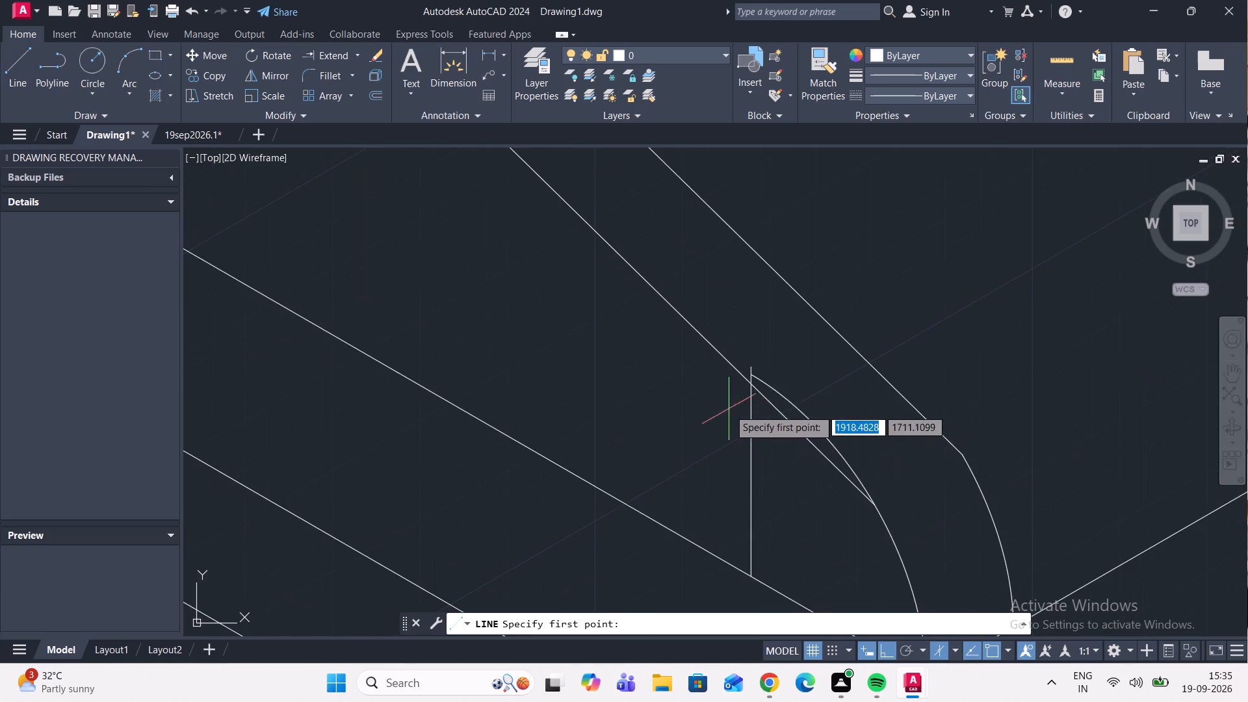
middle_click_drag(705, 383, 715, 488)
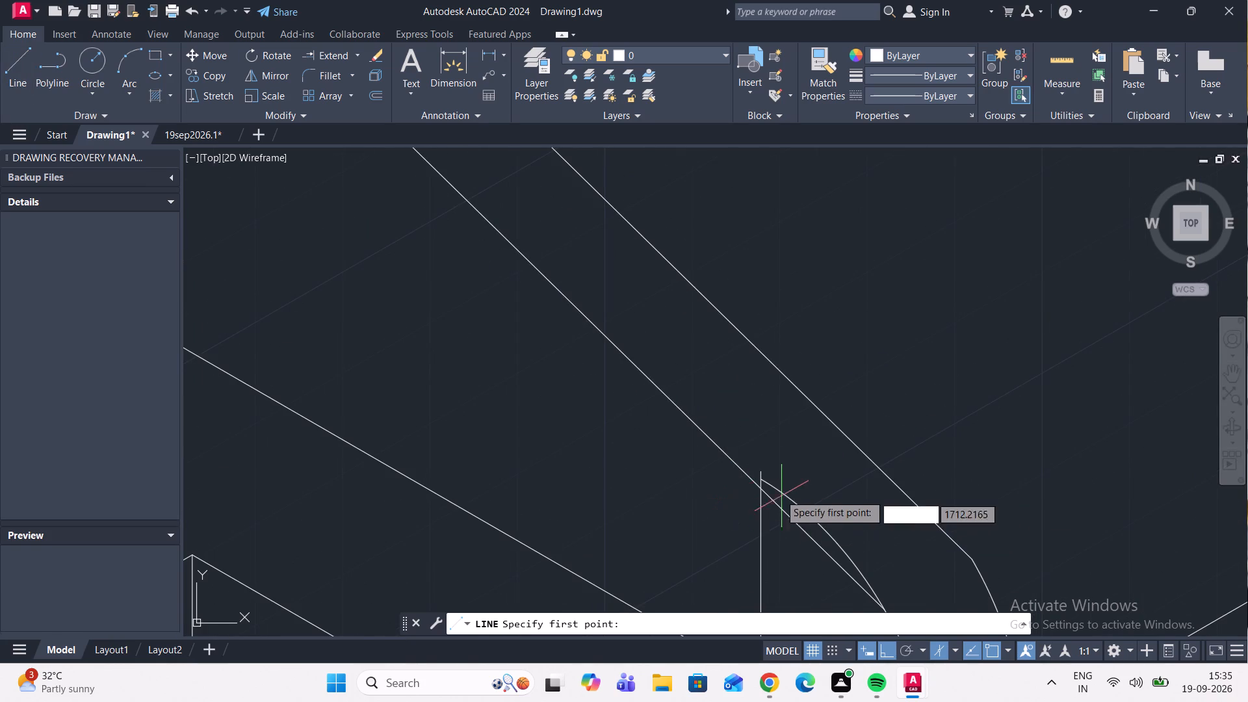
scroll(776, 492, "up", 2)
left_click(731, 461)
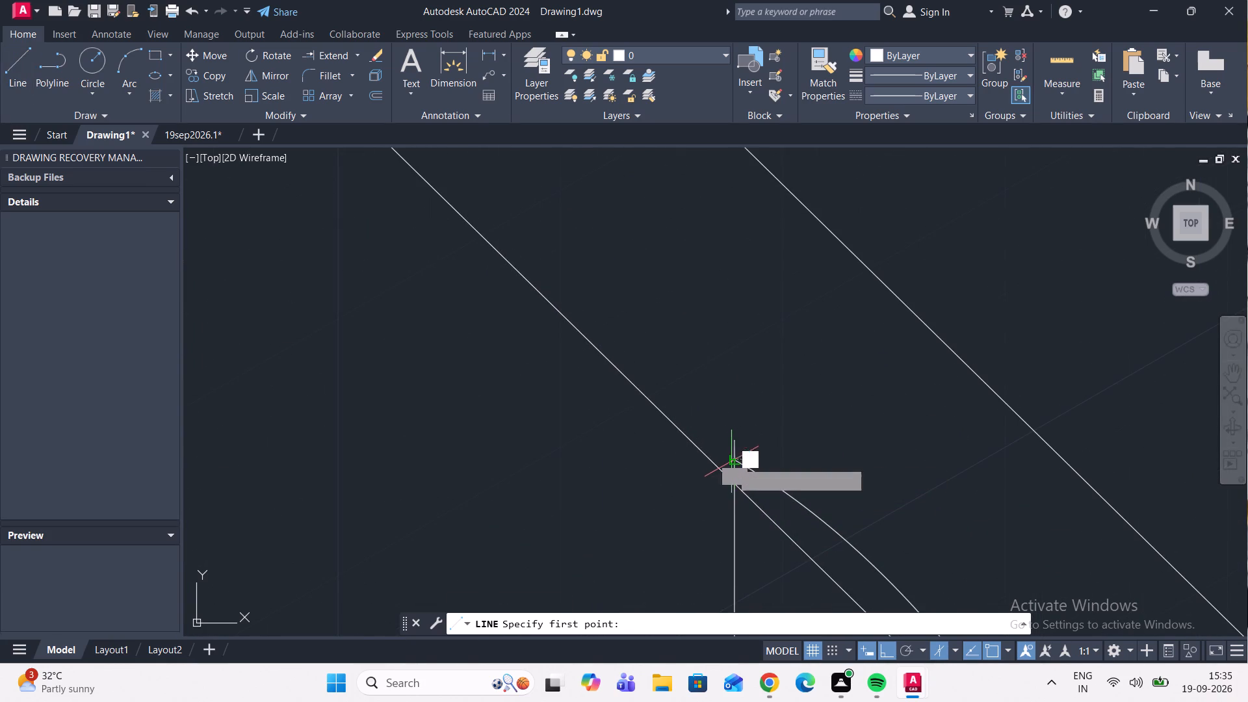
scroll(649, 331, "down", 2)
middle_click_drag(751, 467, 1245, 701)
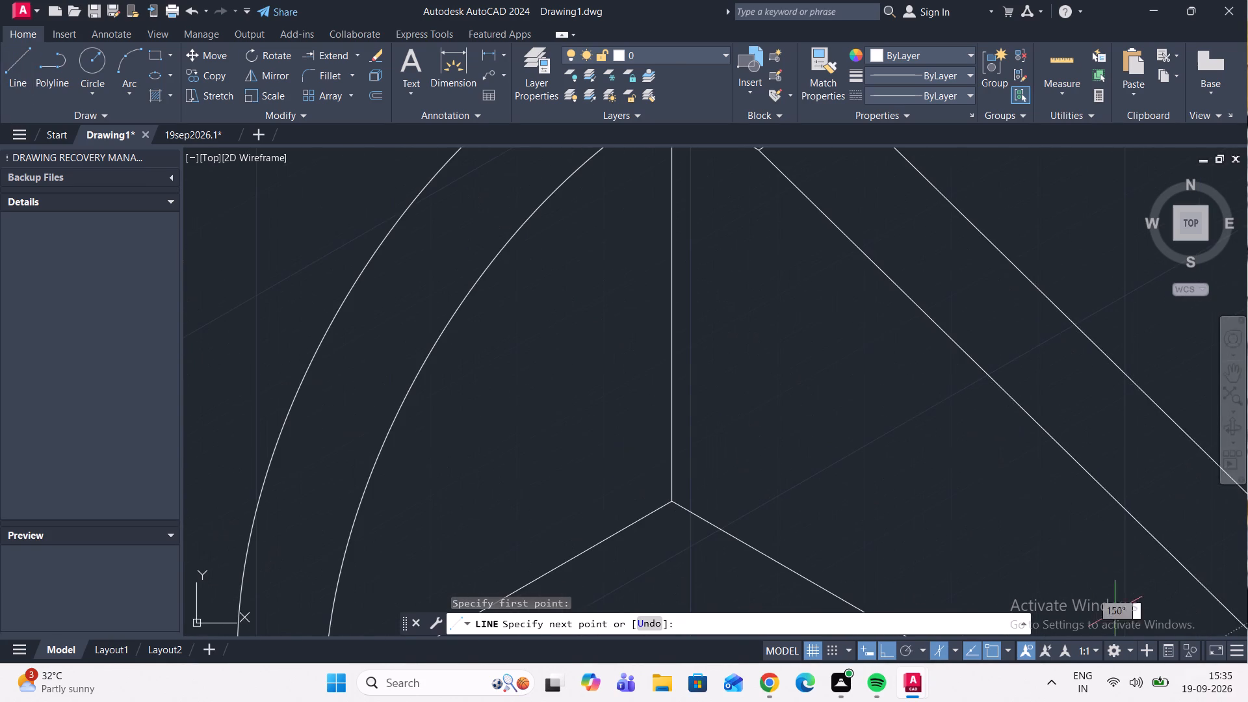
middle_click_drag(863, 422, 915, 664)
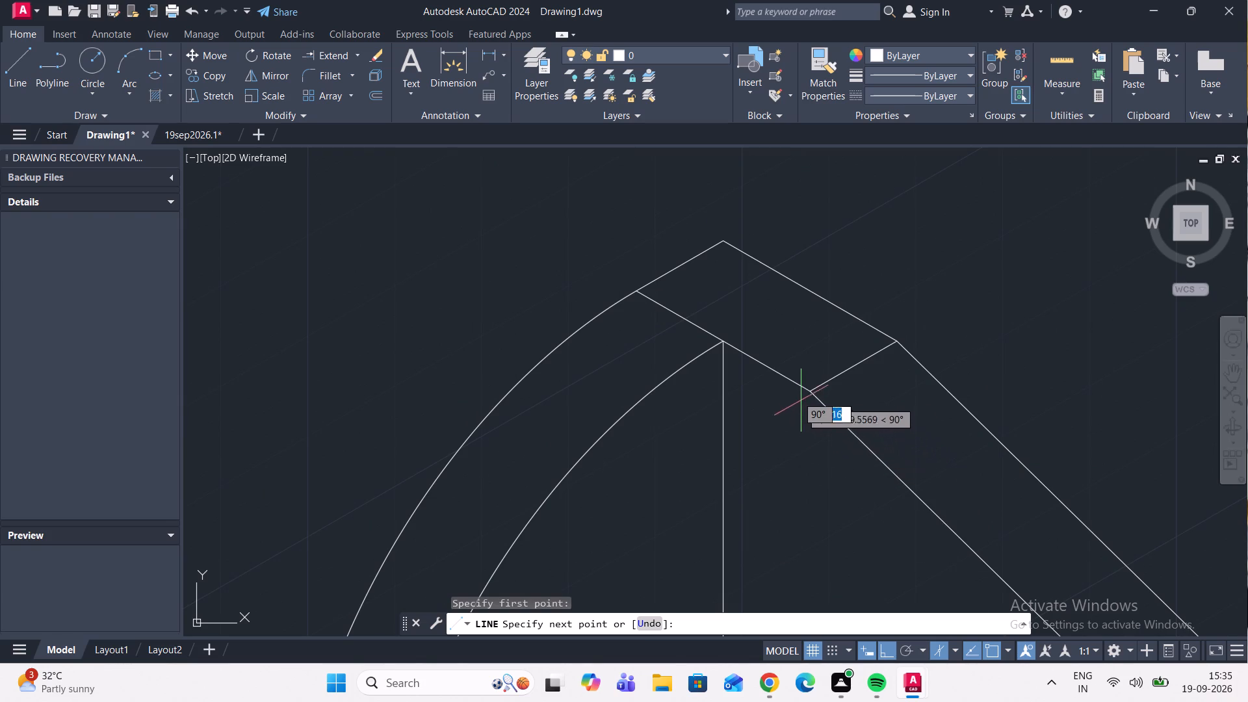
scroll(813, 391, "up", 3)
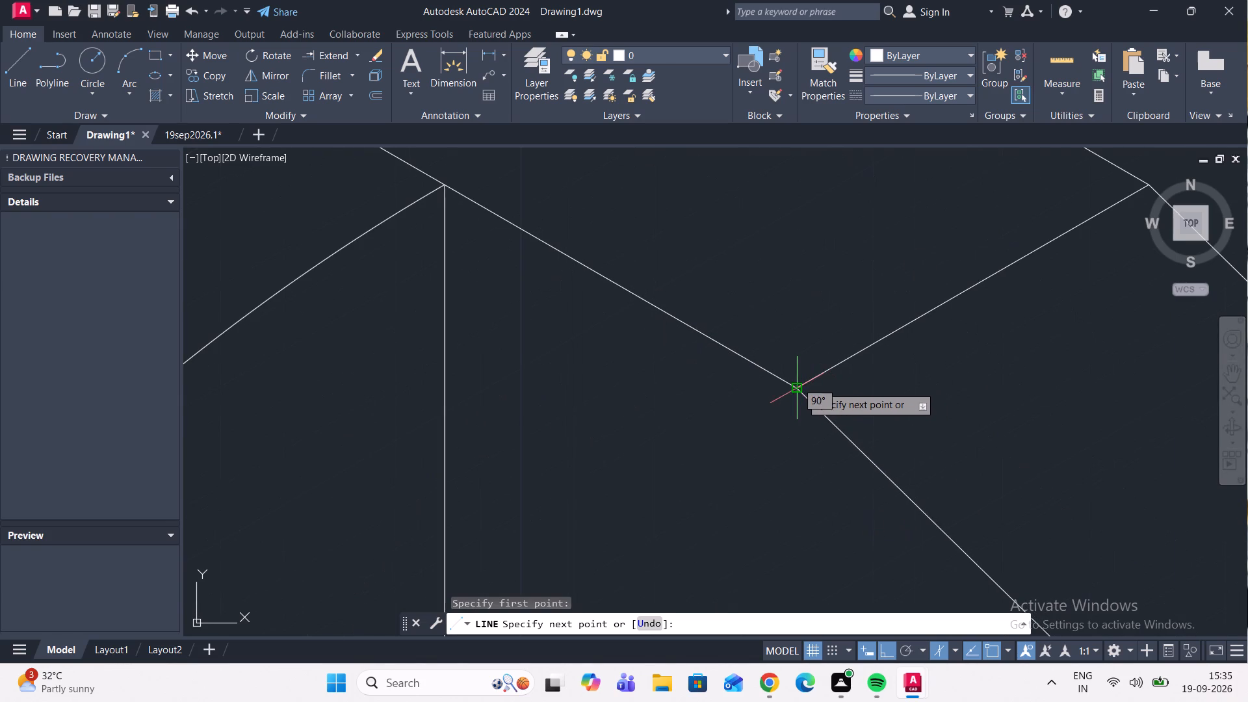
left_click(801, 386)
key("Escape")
Erase the short vertical construction line and the original inner slanted line that ends lower on the arc.
scroll(862, 417, "down", 4)
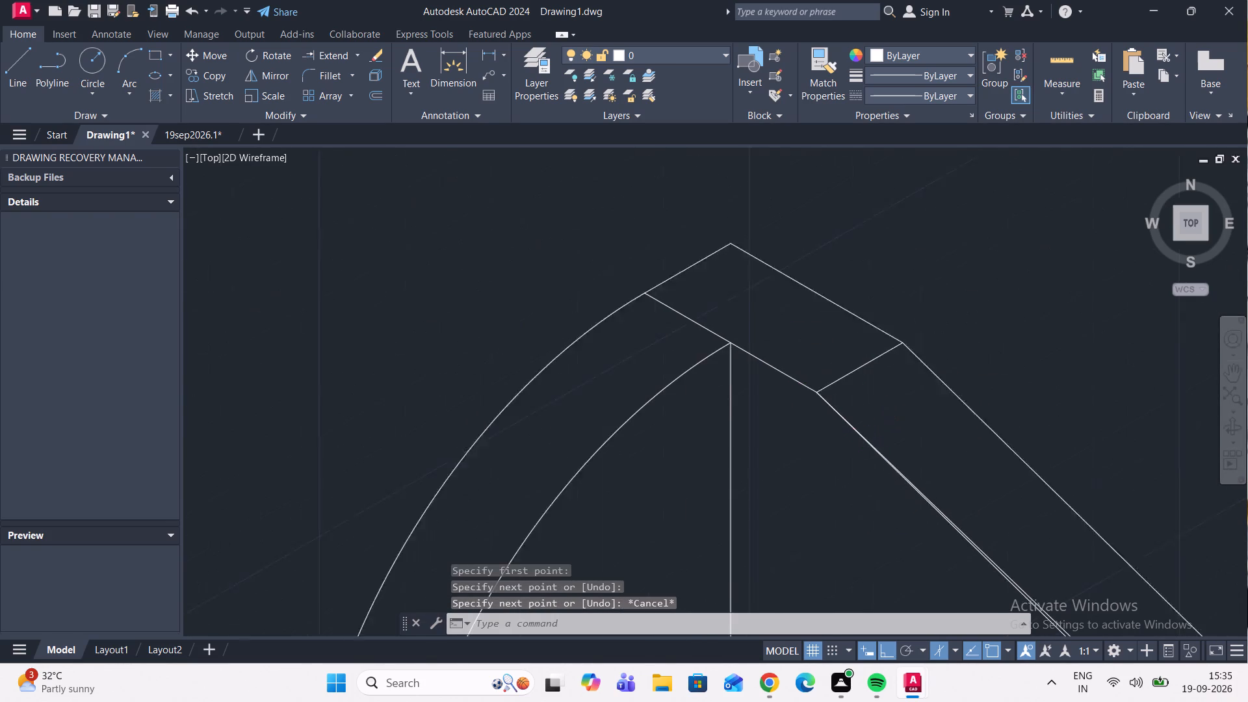
scroll(1015, 585, "down", 2)
middle_click_drag(1024, 590, 844, 443)
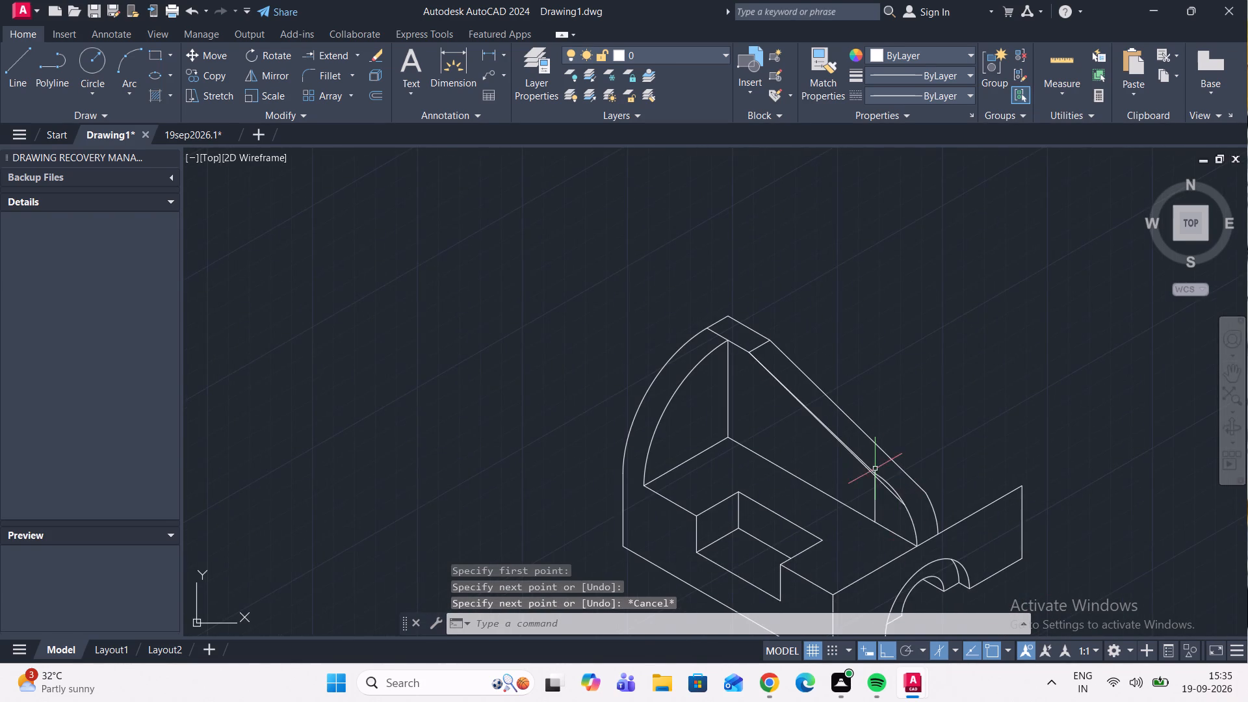
scroll(879, 463, "up", 5)
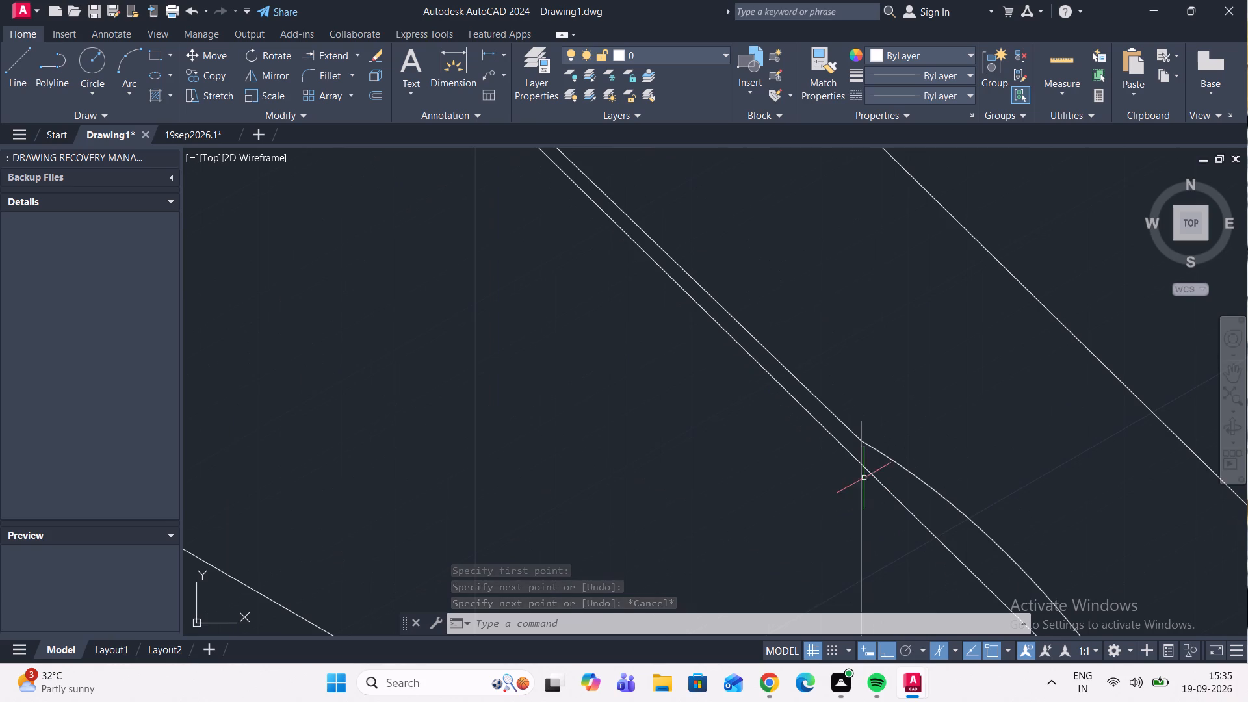
scroll(859, 485, "up", 2)
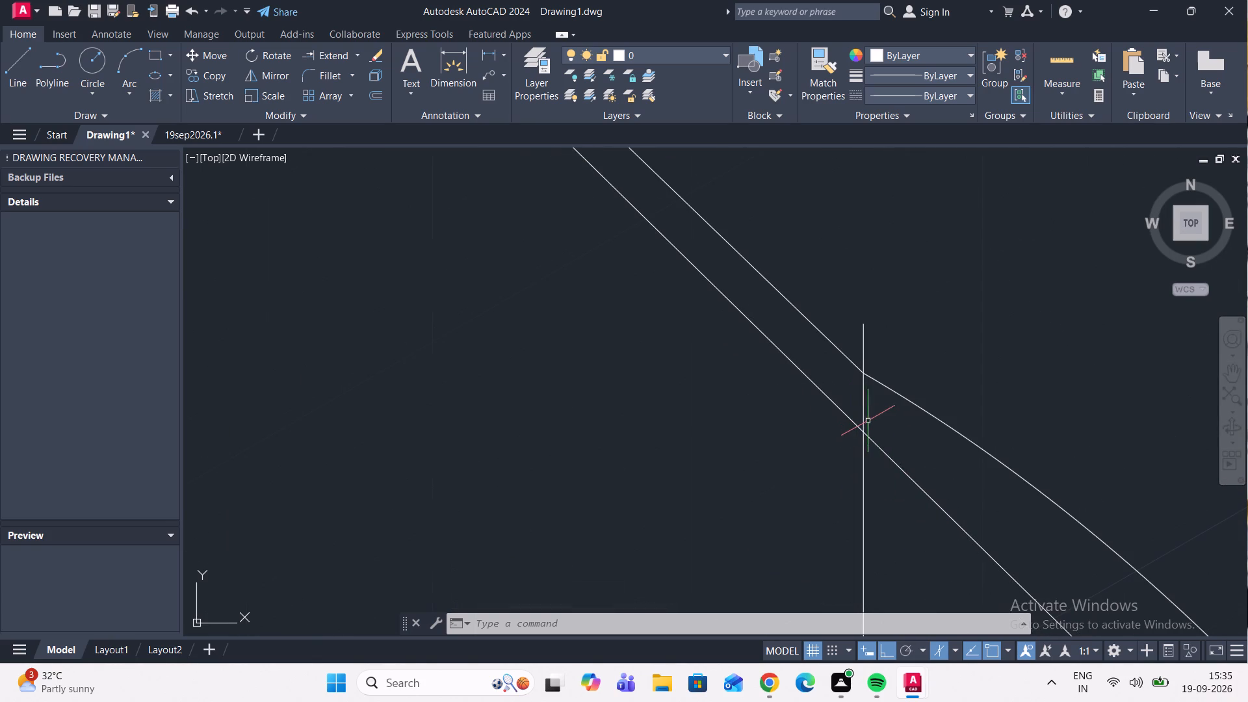
left_click(863, 422)
key("Delete")
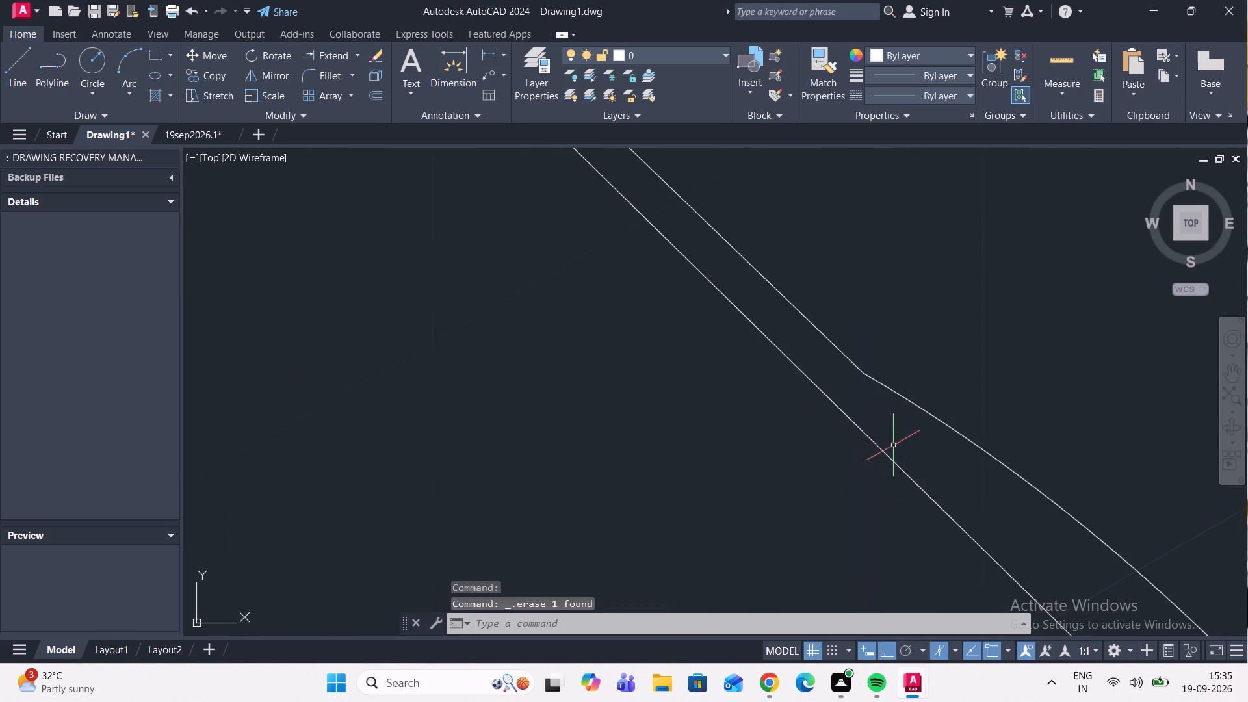
left_click(894, 463)
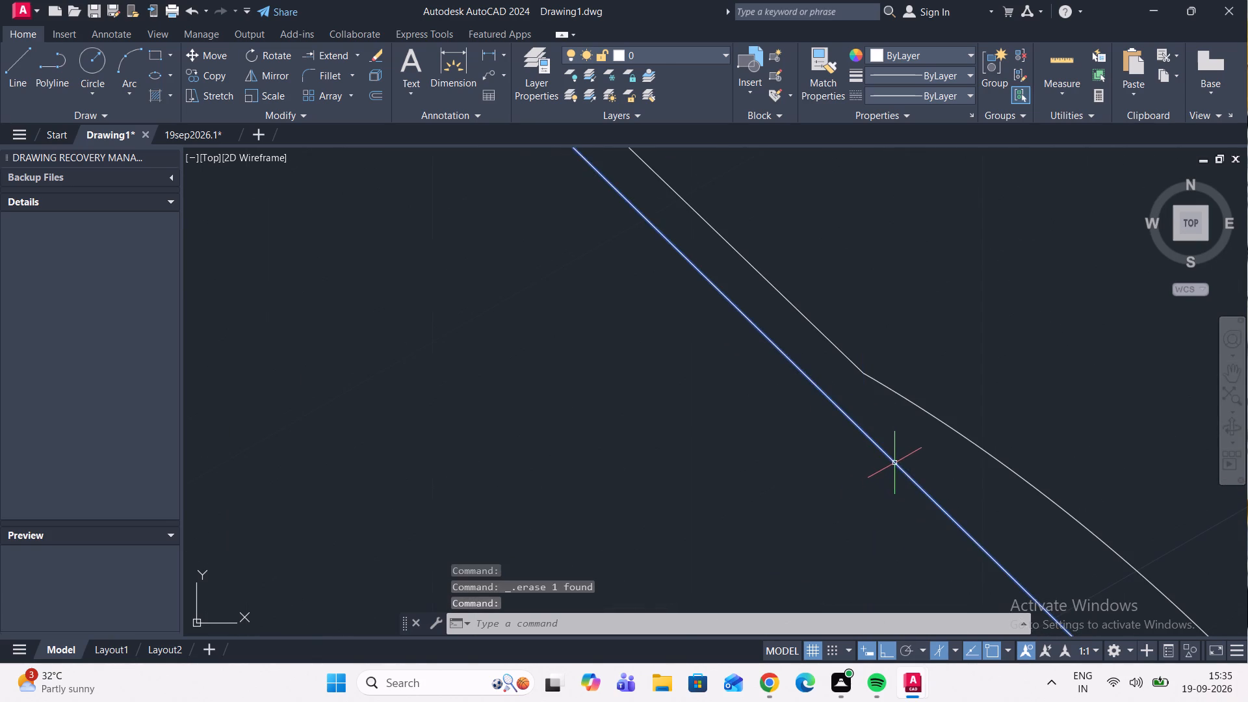
scroll(894, 463, "down", 3)
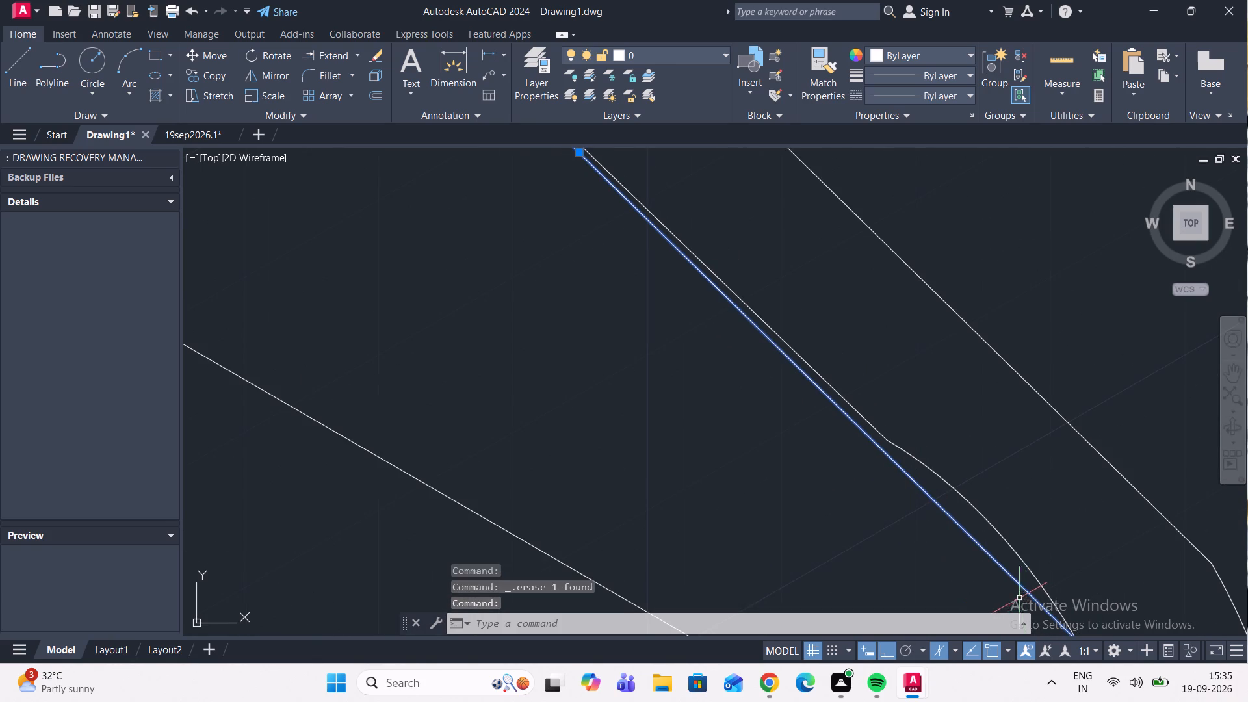
key("Delete")
scroll(1030, 563, "down", 4)
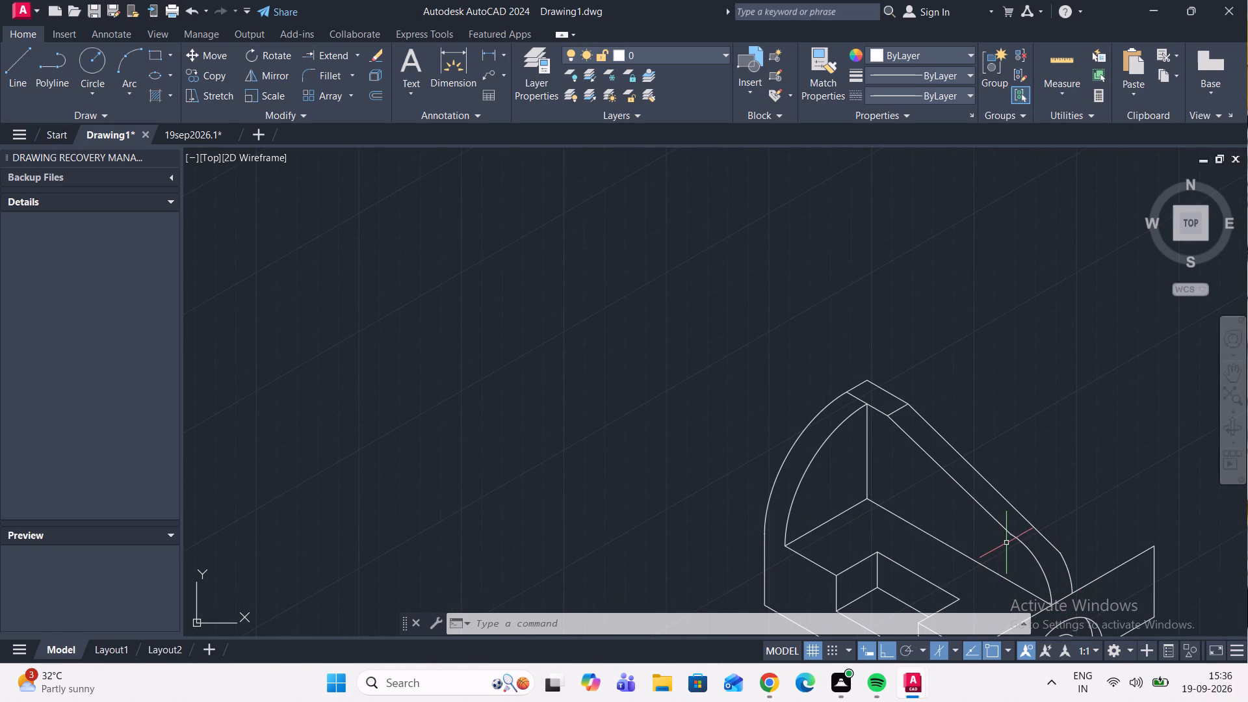
Draw a slanted line from a point on the inner arc just below its upper end to the overhanging top face's near corner.
scroll(1006, 543, "up", 2)
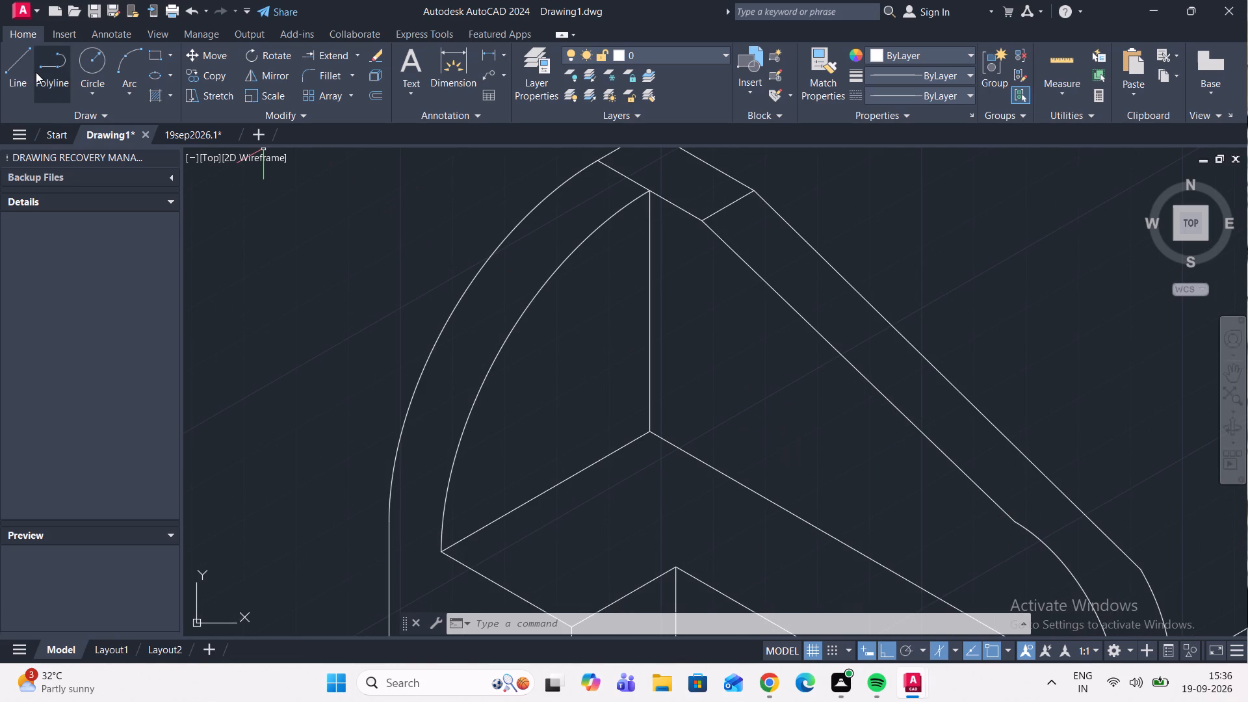
left_click(17, 74)
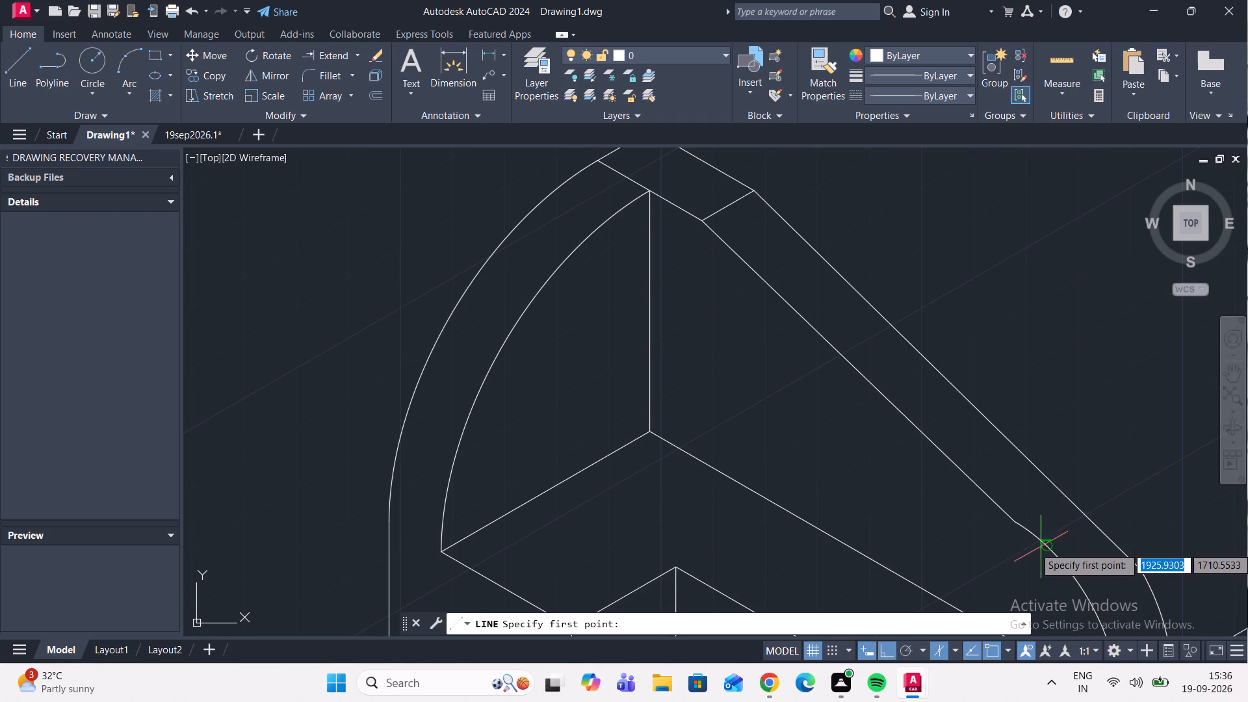
left_click_drag(1048, 546, 1036, 539)
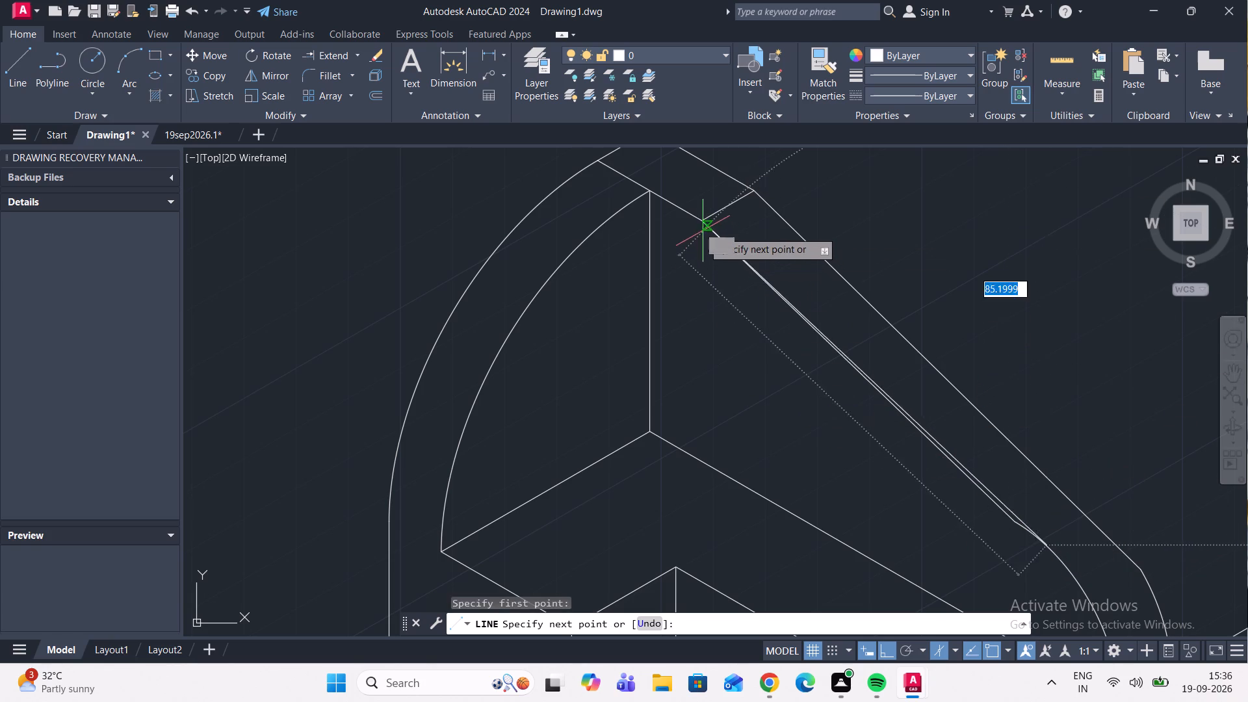
scroll(709, 219, "up", 3)
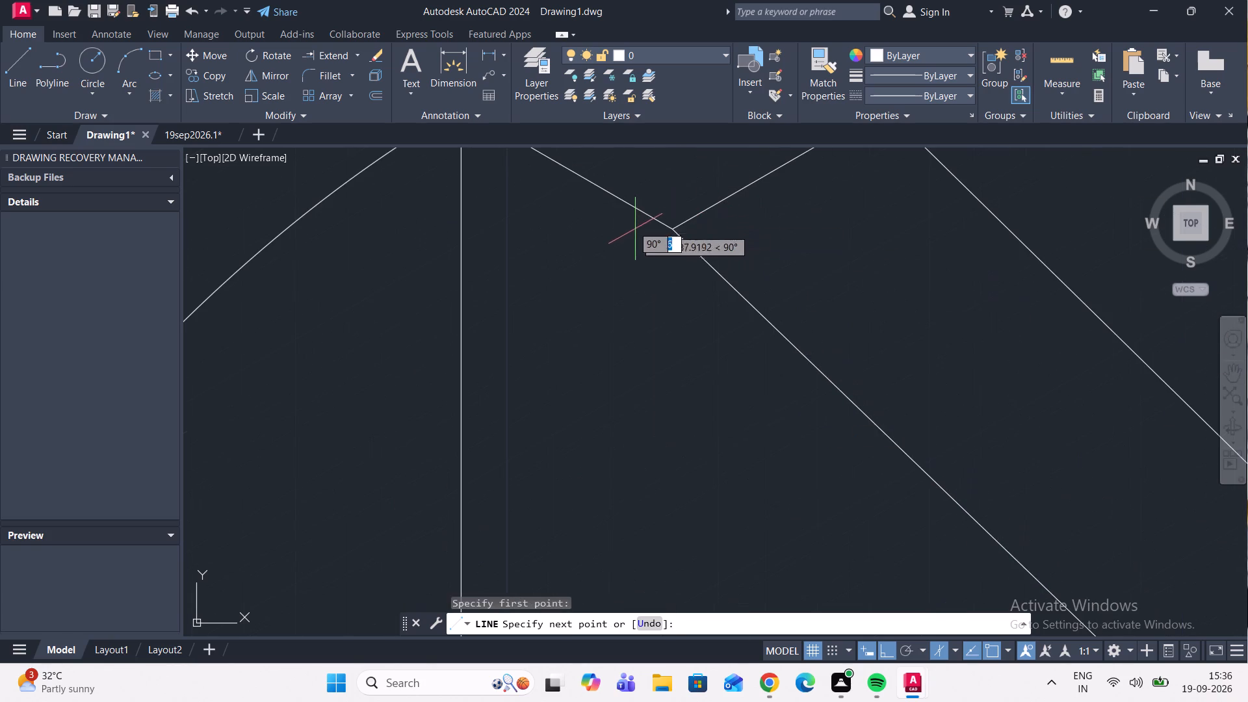
left_click(672, 230)
scroll(776, 225, "down", 4)
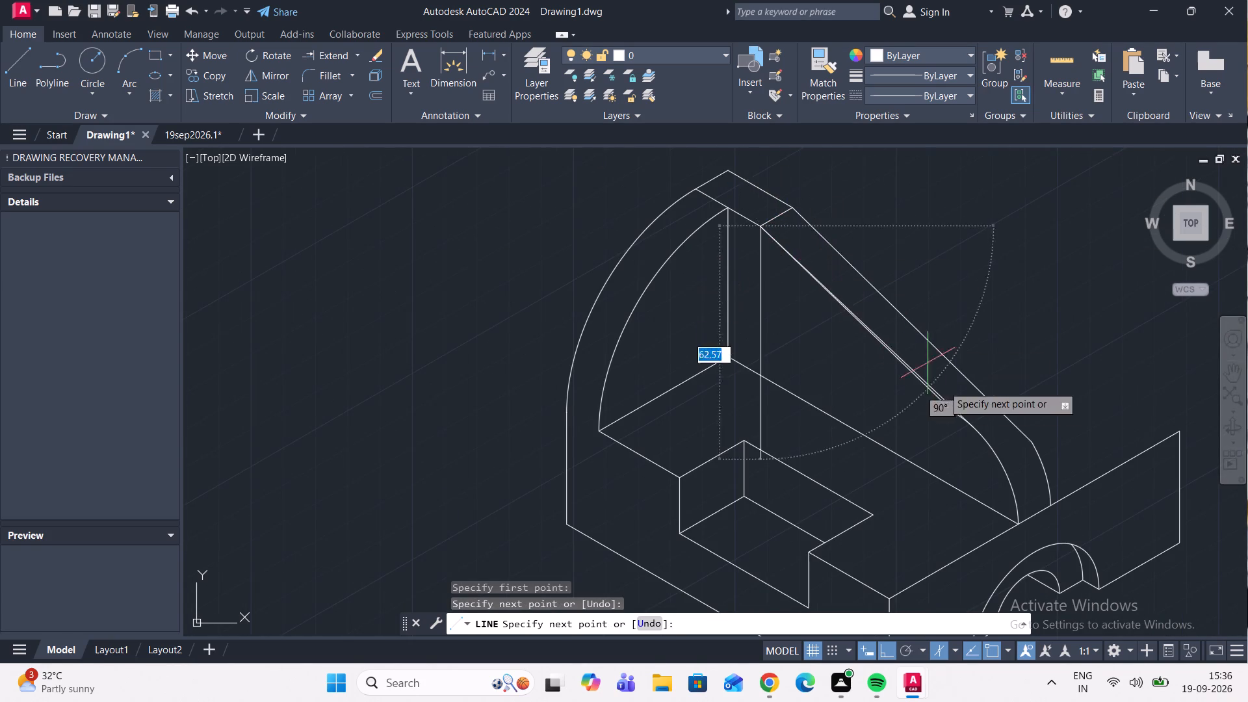
scroll(968, 413, "up", 4)
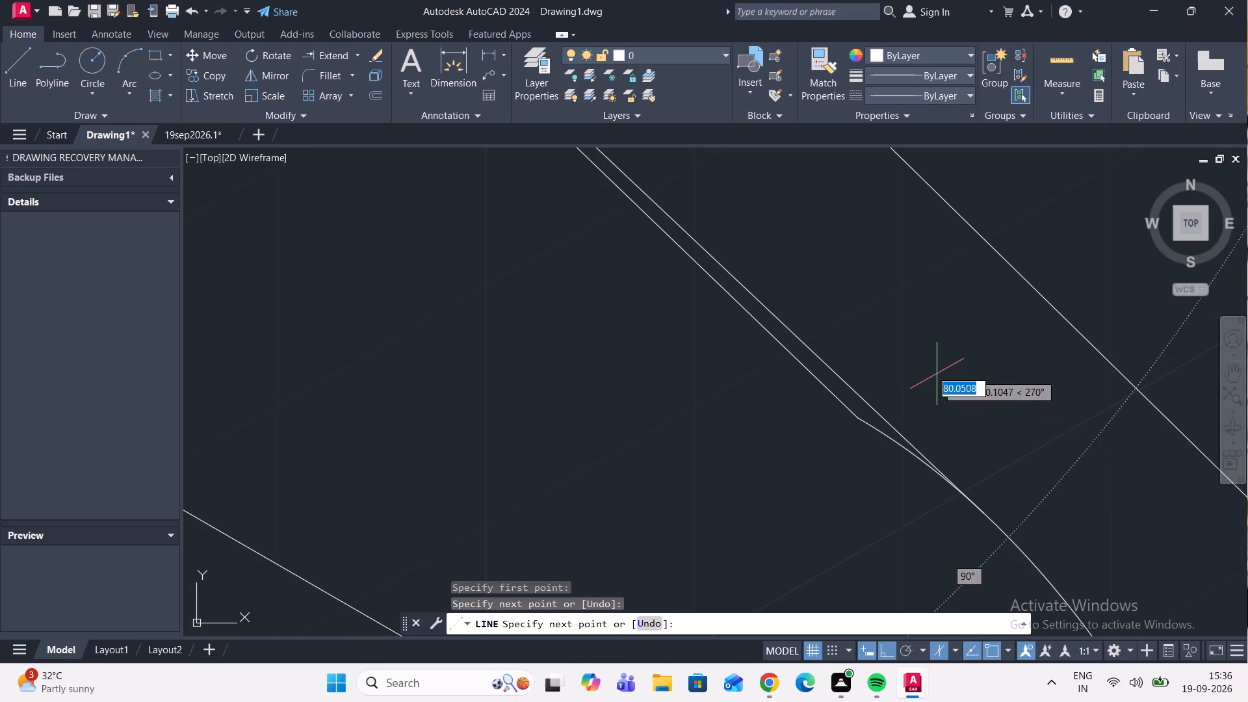
key("Escape")
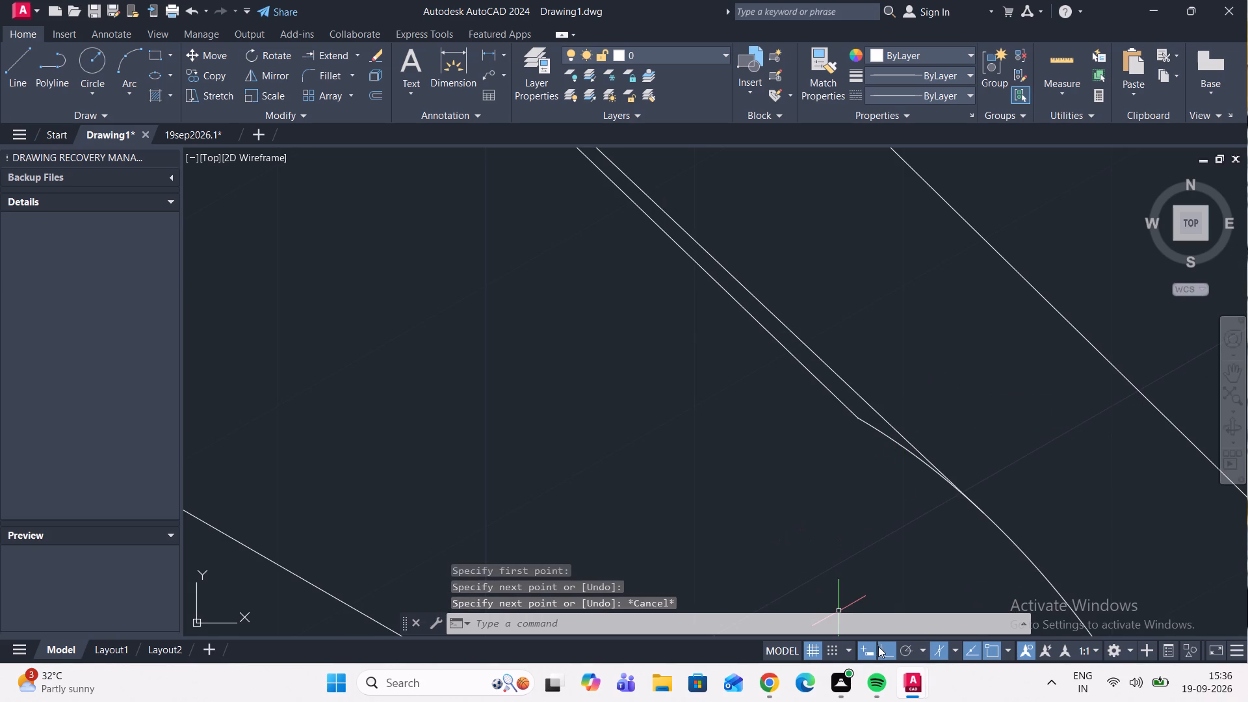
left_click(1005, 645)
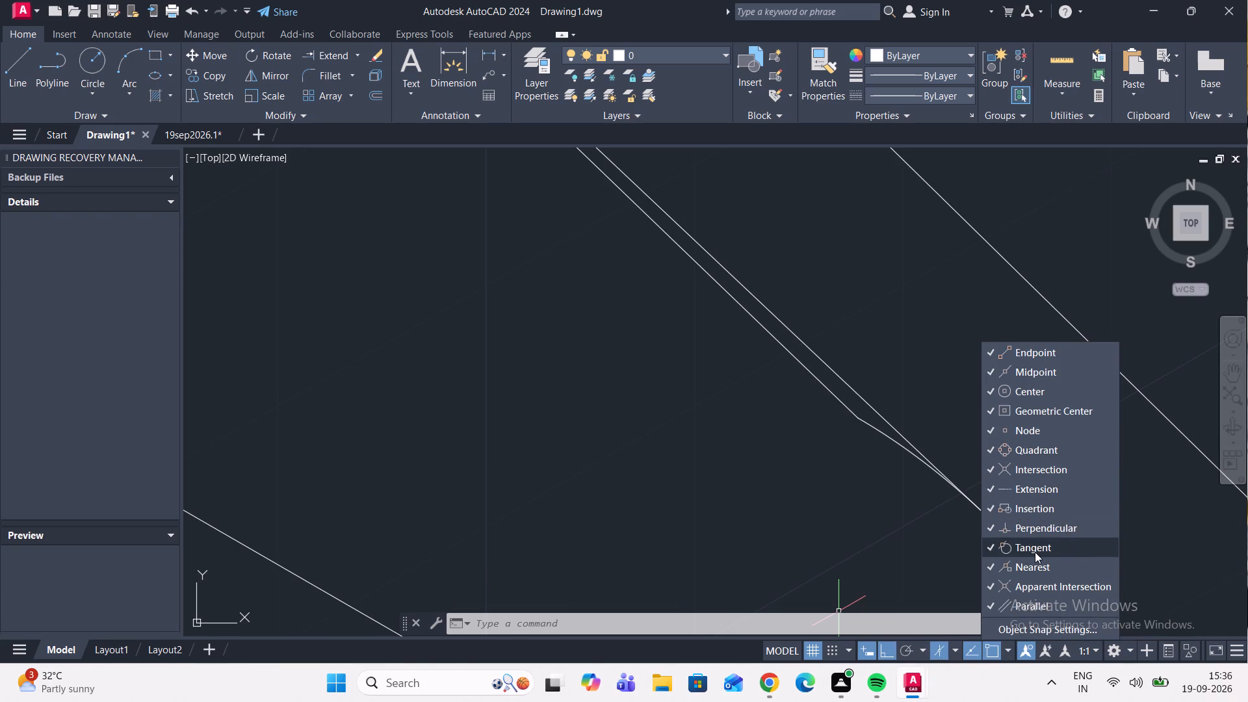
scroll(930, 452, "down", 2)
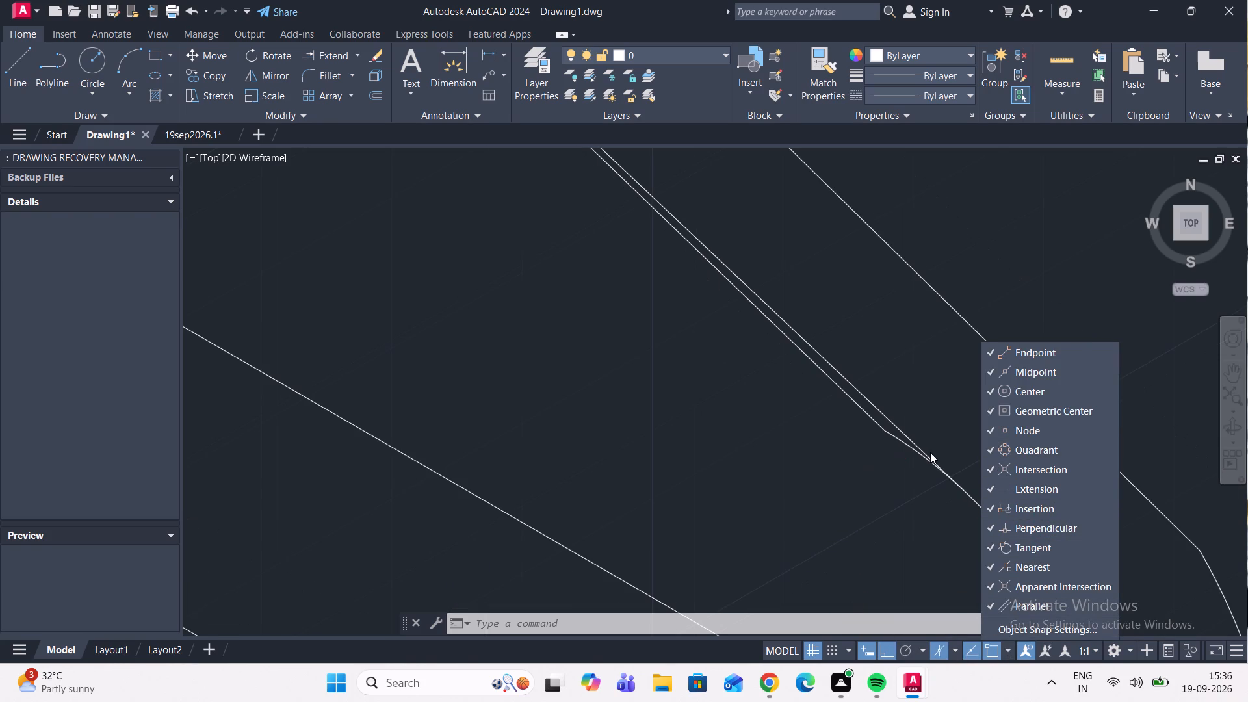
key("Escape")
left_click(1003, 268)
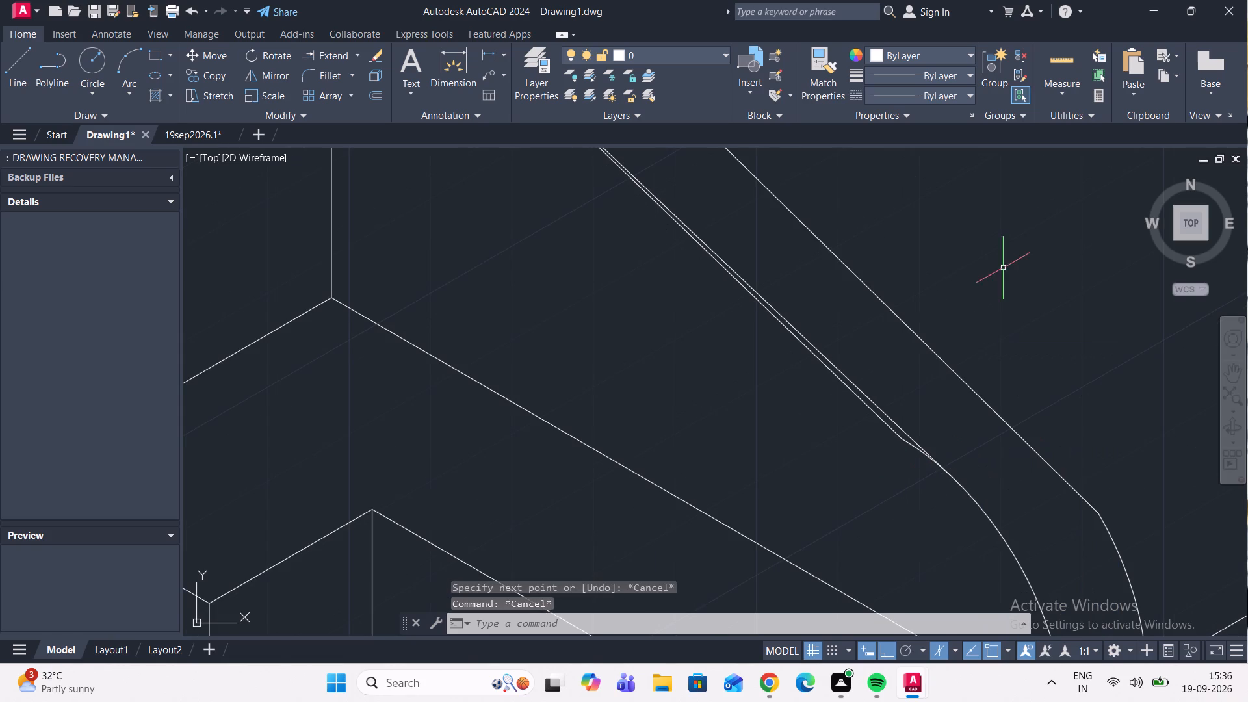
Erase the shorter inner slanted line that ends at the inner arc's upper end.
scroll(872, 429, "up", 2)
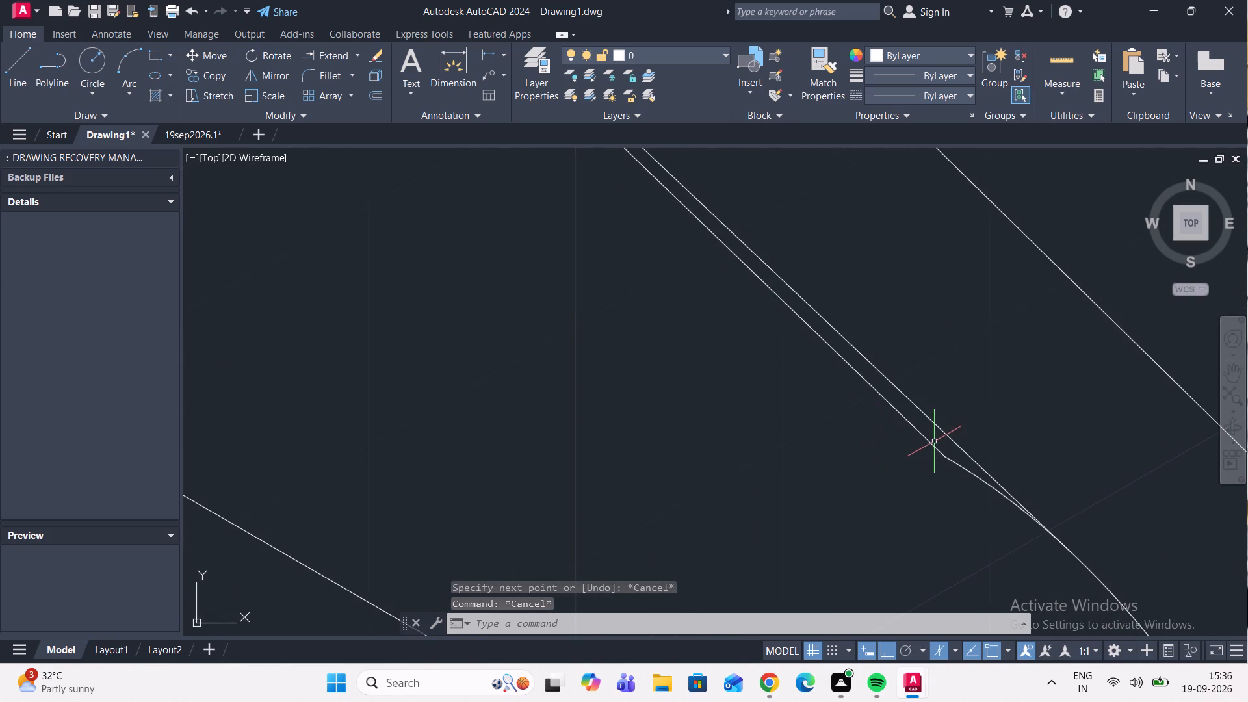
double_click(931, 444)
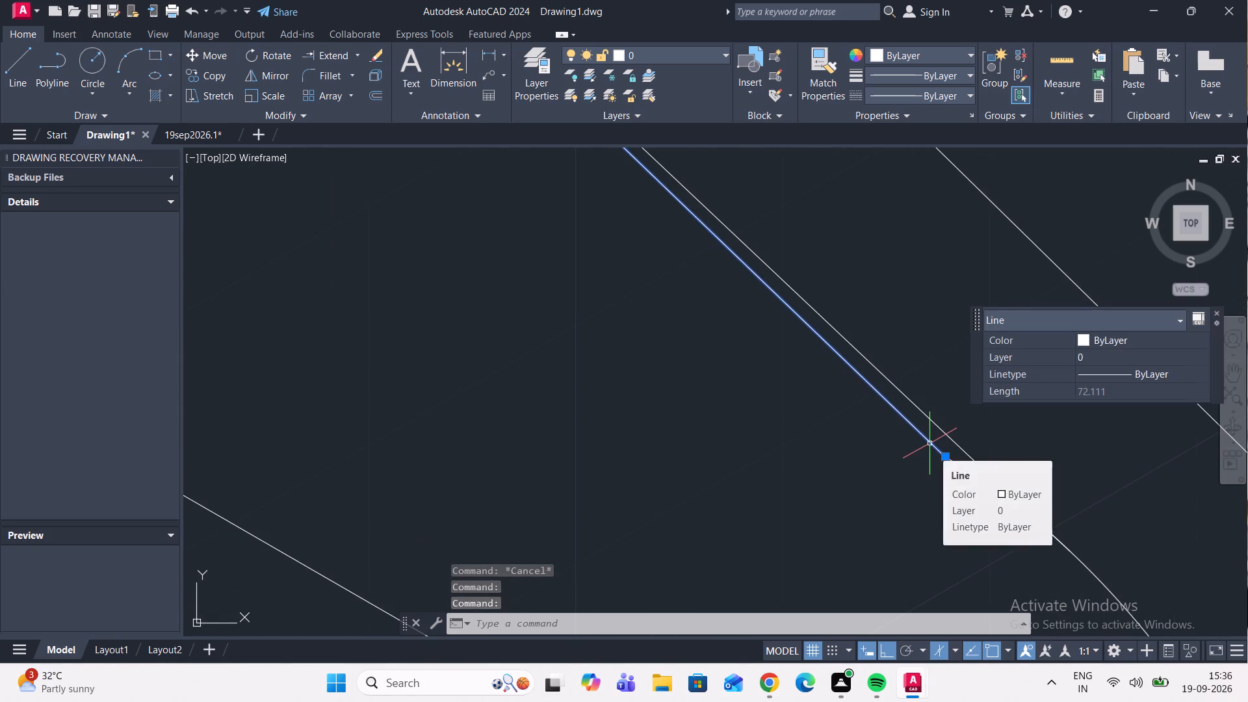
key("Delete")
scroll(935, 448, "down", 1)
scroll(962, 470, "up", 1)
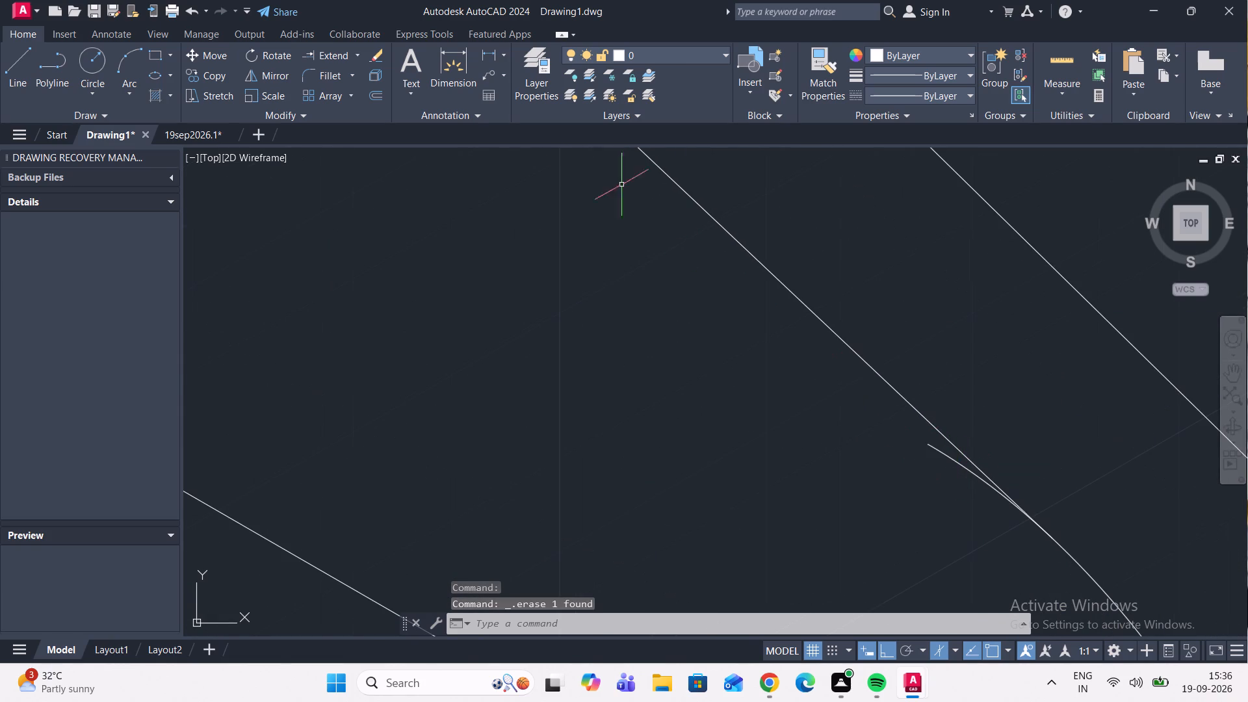
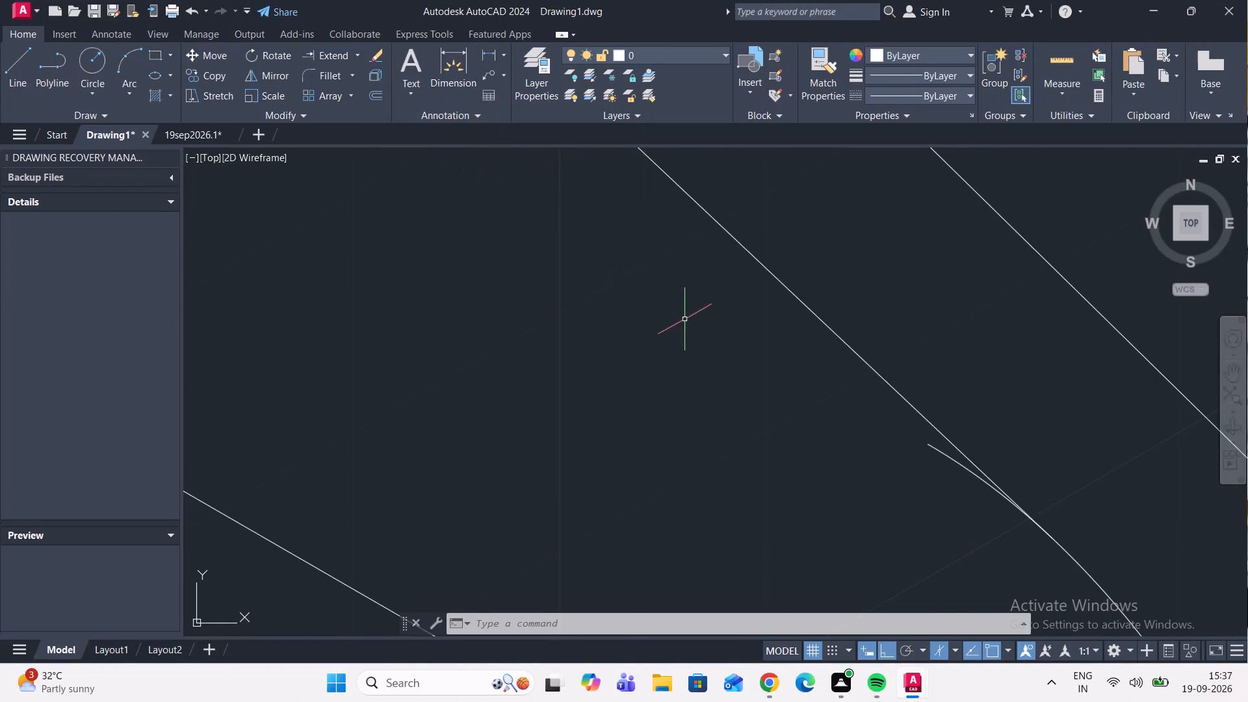
Trim the short stub of the inner arc that projects past the inner slanted line.
scroll(684, 320, "down", 2)
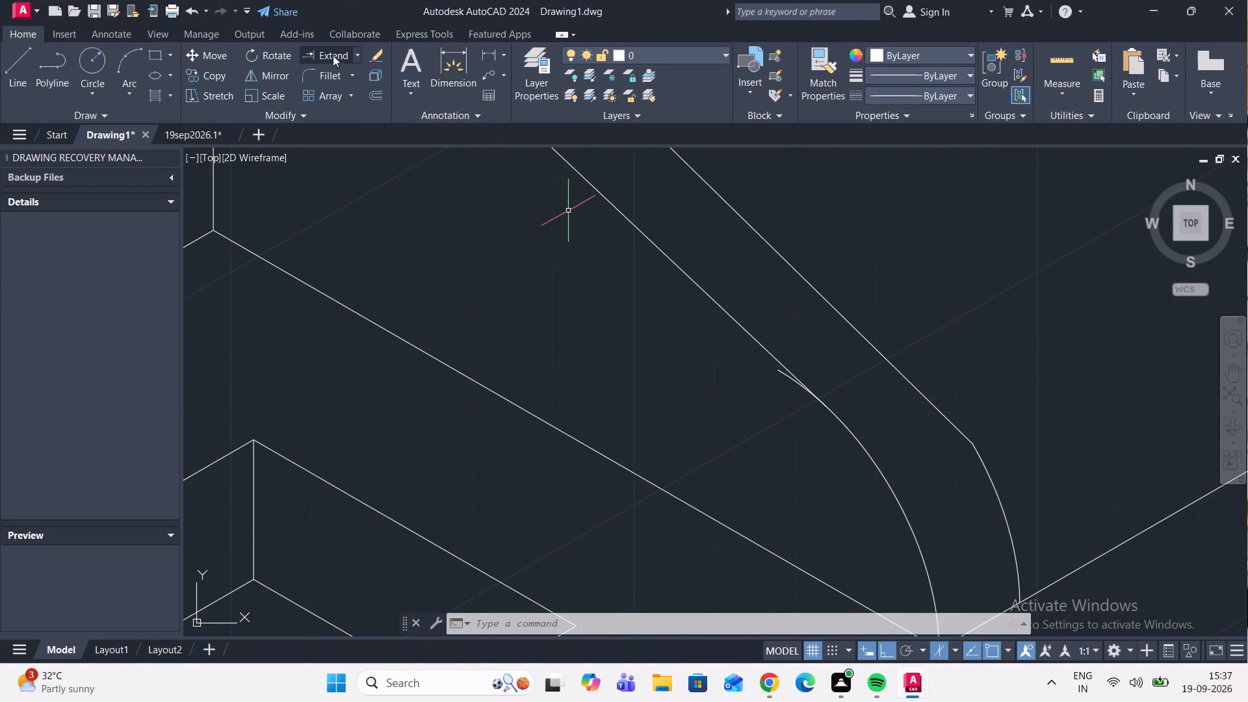
left_click(359, 55)
left_click(356, 87)
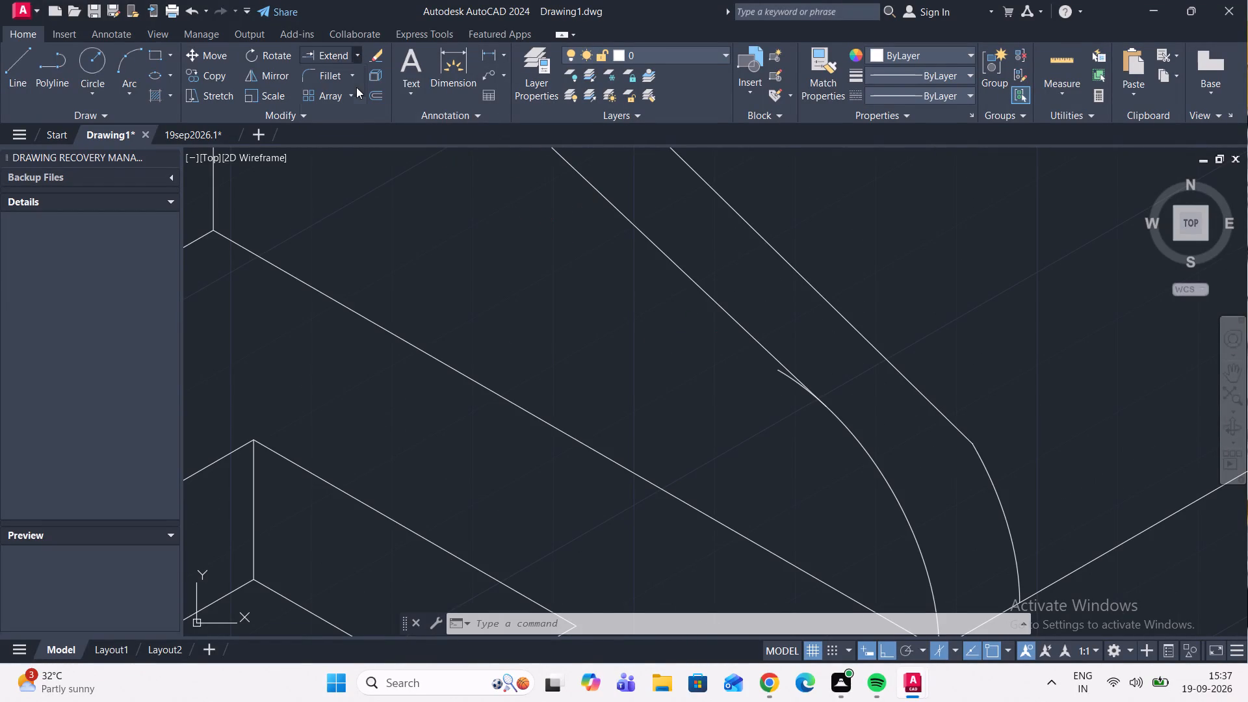
scroll(773, 377, "up", 2)
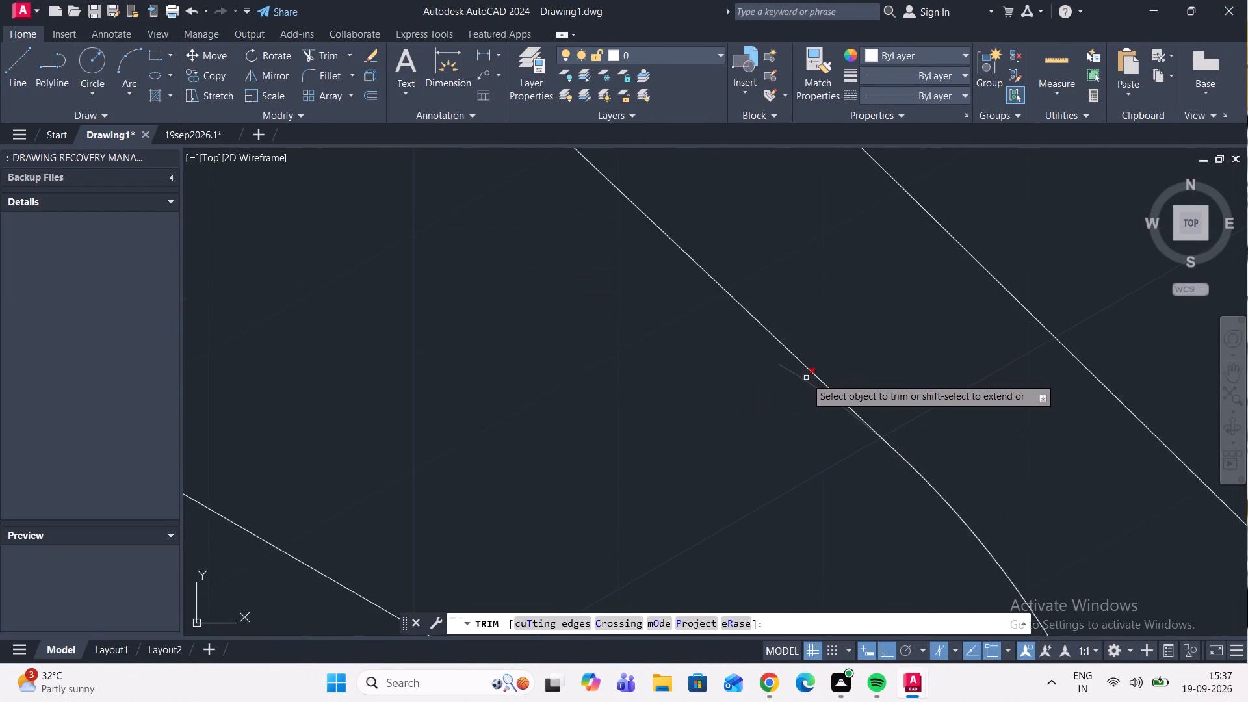
left_click(806, 378)
Remove the rib's outer arc and outer slanted line with Trim, keeping only the inner pair.
scroll(830, 331, "down", 2)
middle_click_drag(824, 319, 576, 361)
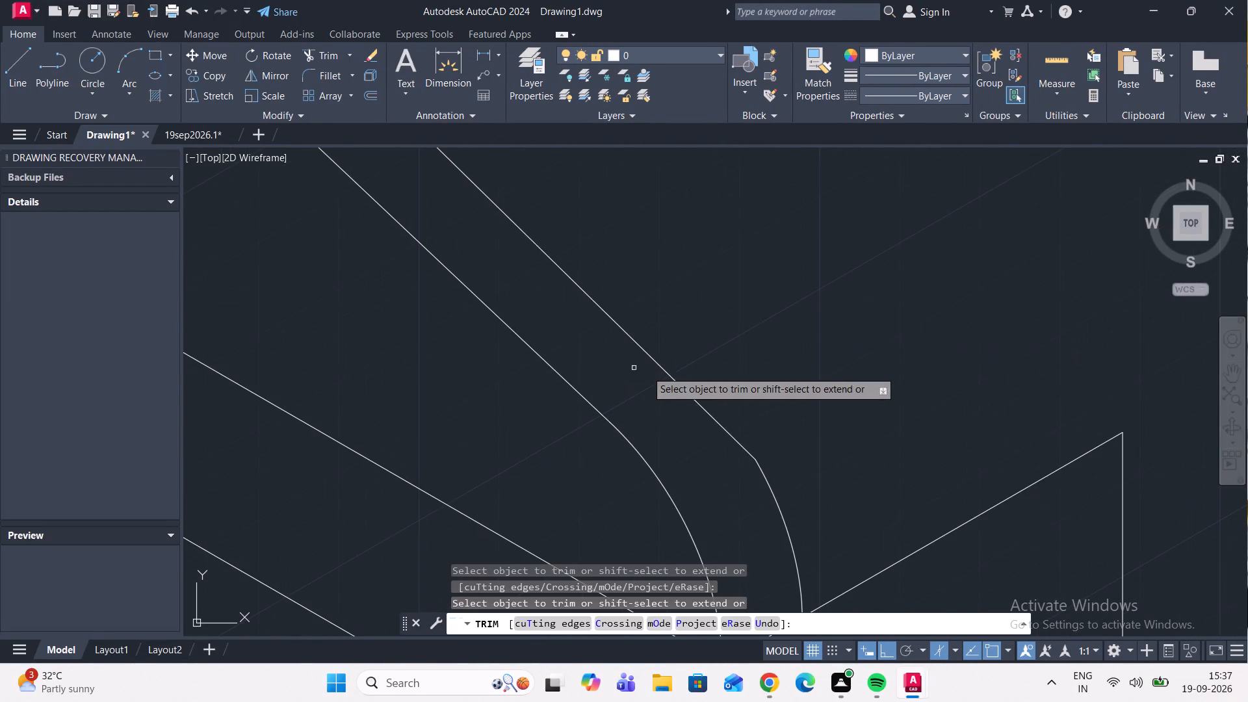
left_click(788, 536)
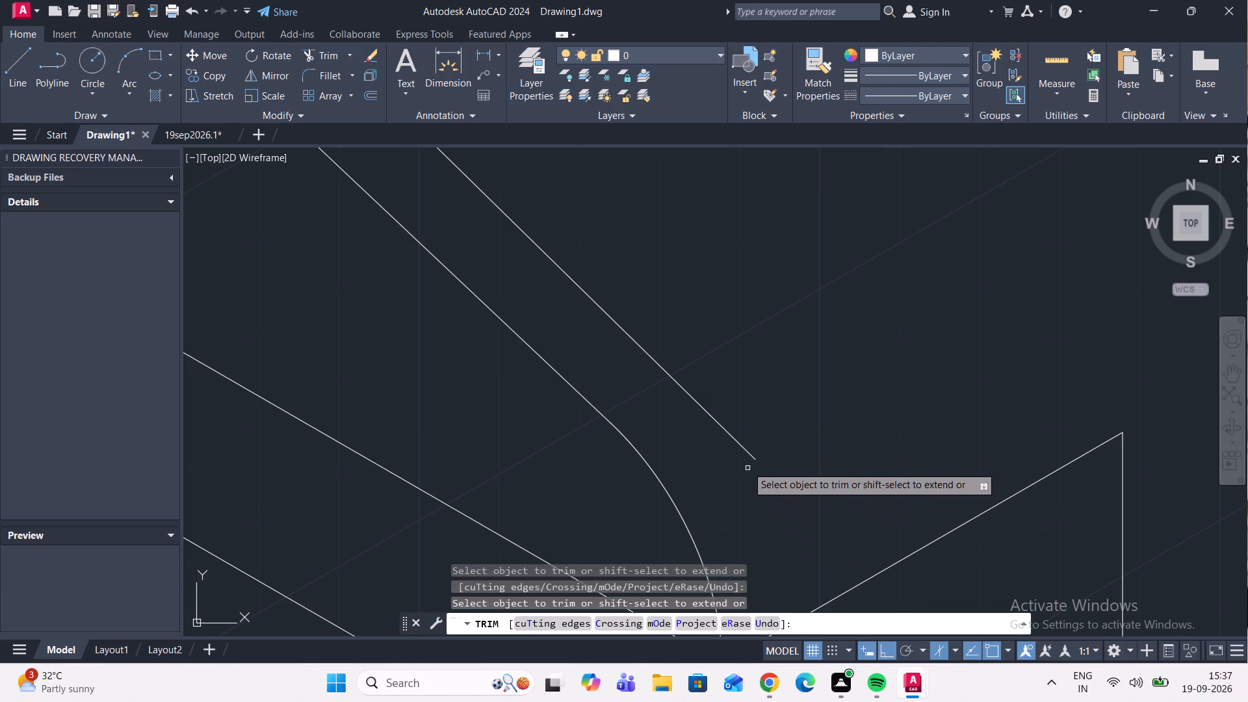
left_click(749, 452)
scroll(738, 380, "down", 3)
middle_click_drag(731, 338, 759, 367)
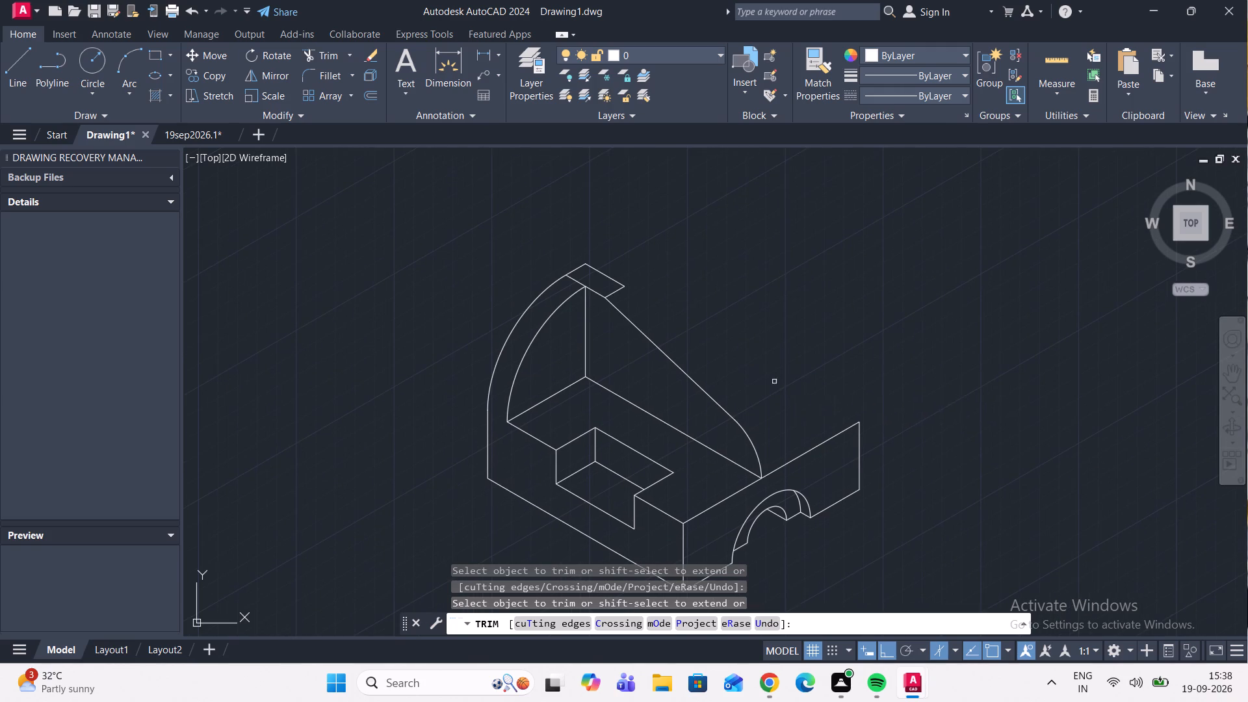
key("Escape")
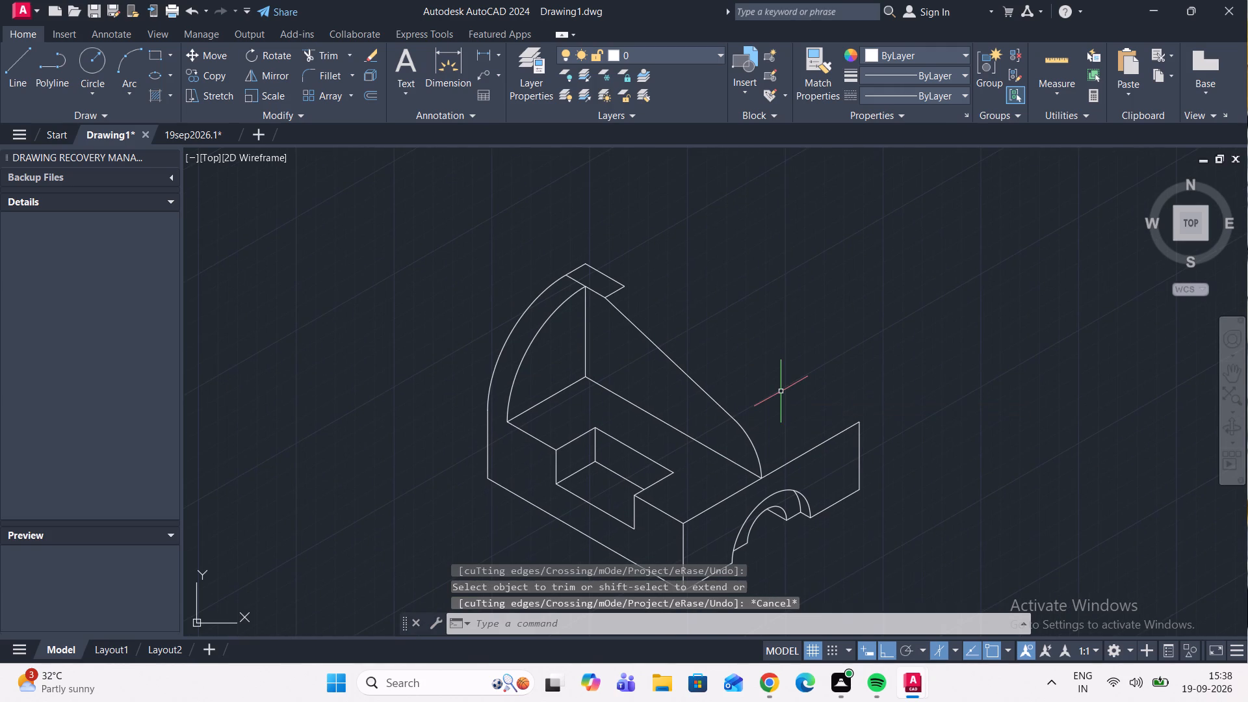
Copy the inner slanted line and its arc from the top face's near corner to its adjacent outer corner.
scroll(733, 443, "up", 3)
left_click_drag(813, 441, 814, 433)
left_click(659, 315)
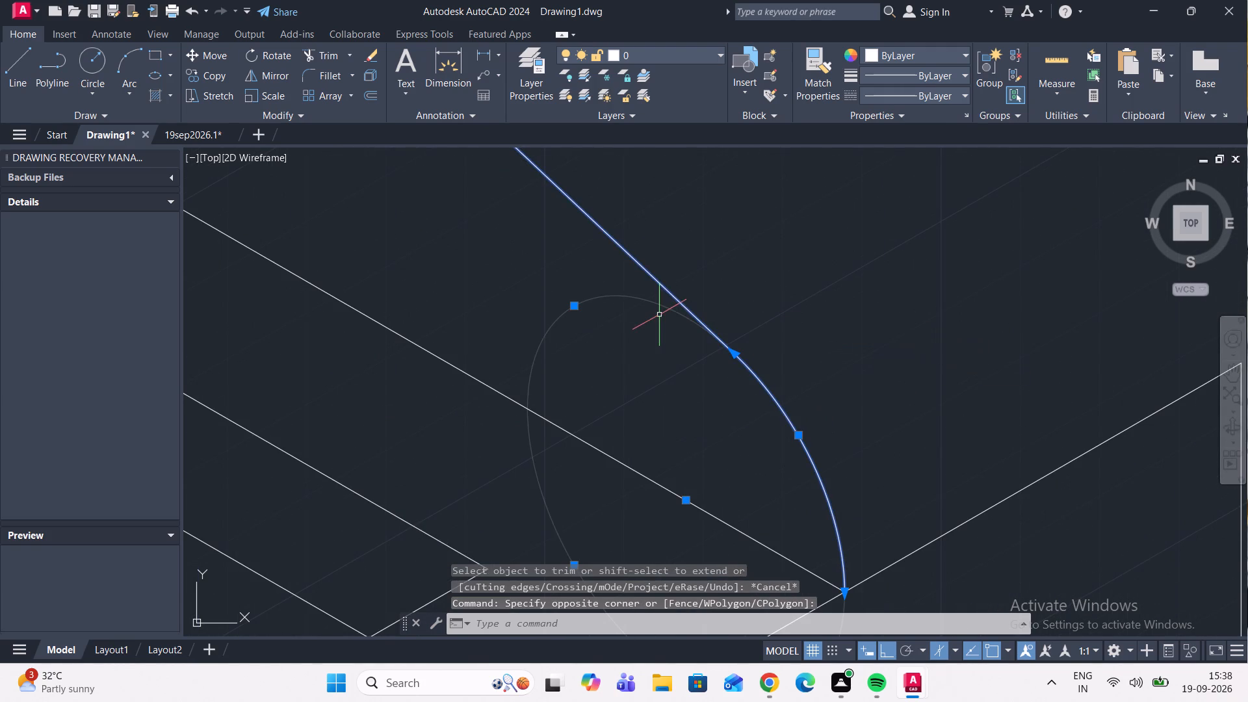
scroll(731, 301, "down", 4)
middle_click_drag(811, 254, 815, 283)
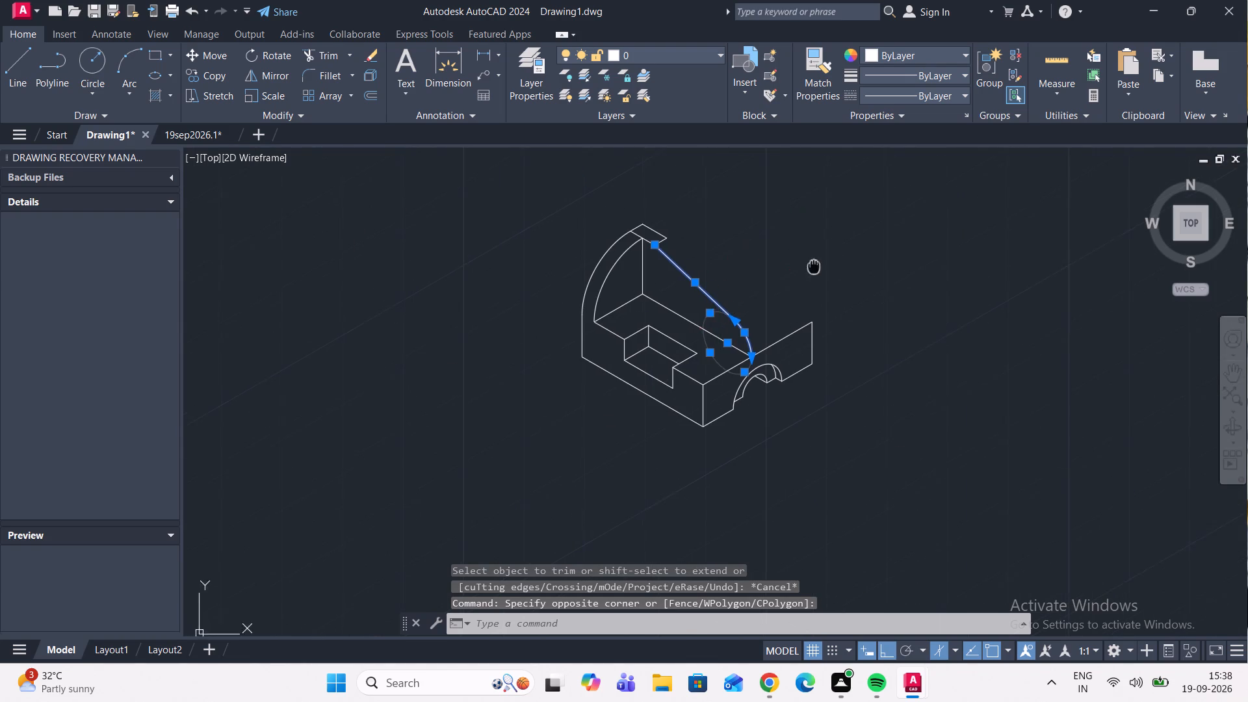
middle_click_drag(815, 283, 742, 396)
scroll(663, 370, "up", 2)
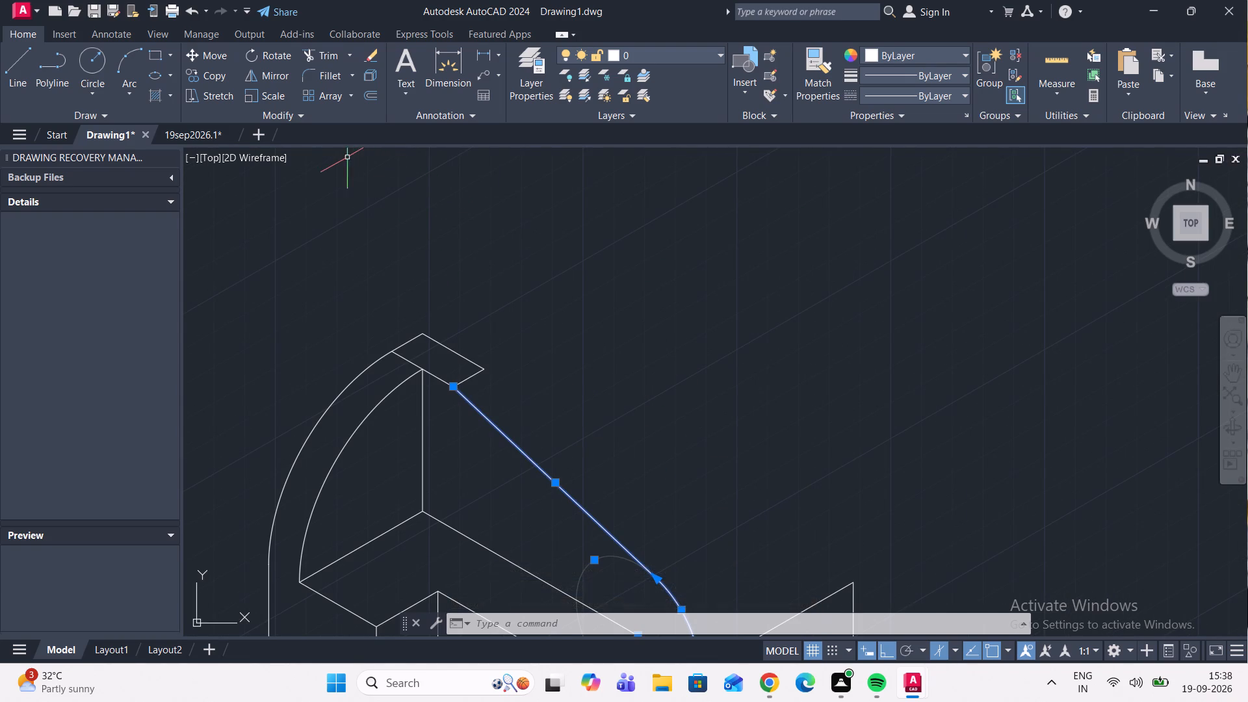
left_click(218, 80)
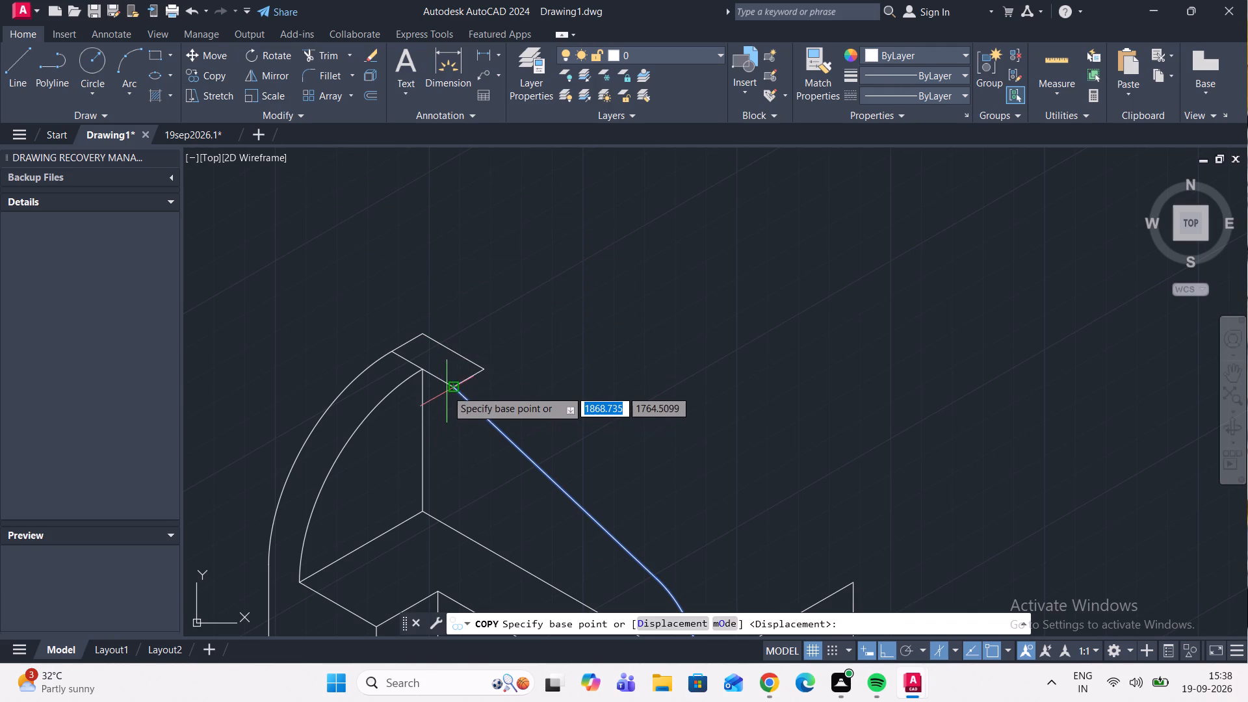
scroll(445, 386, "up", 3)
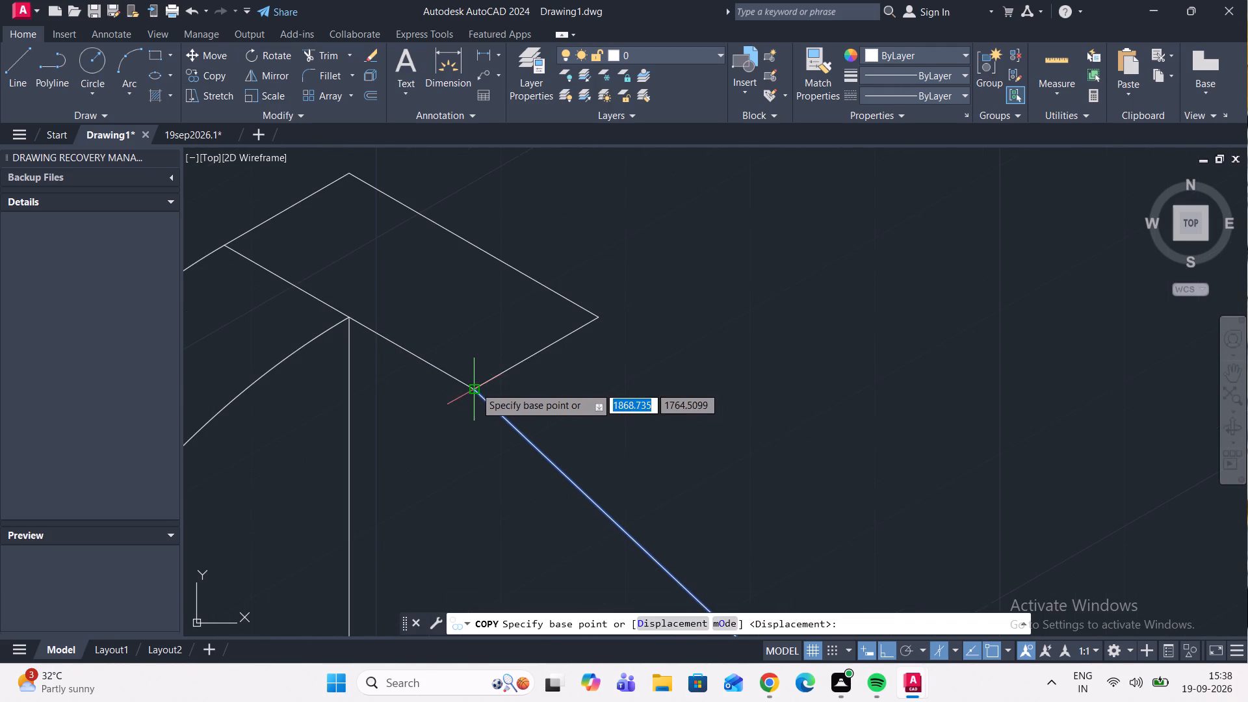
left_click(475, 387)
left_click(599, 316)
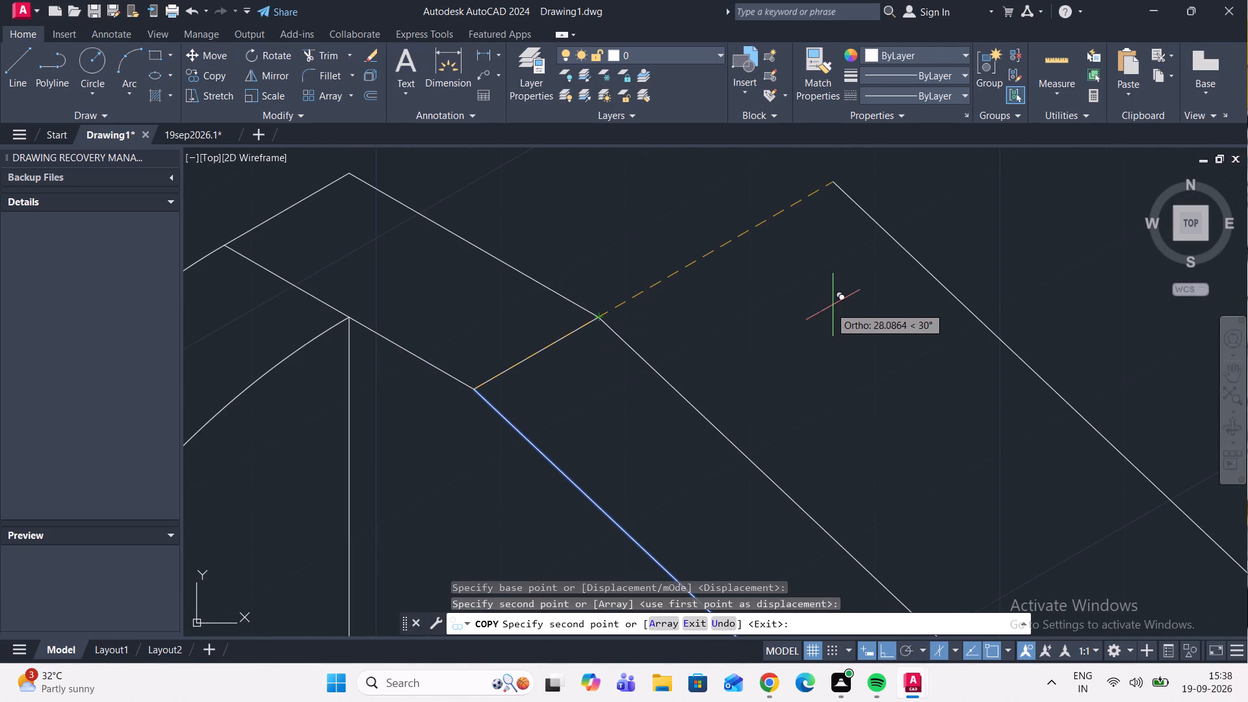
key("Escape")
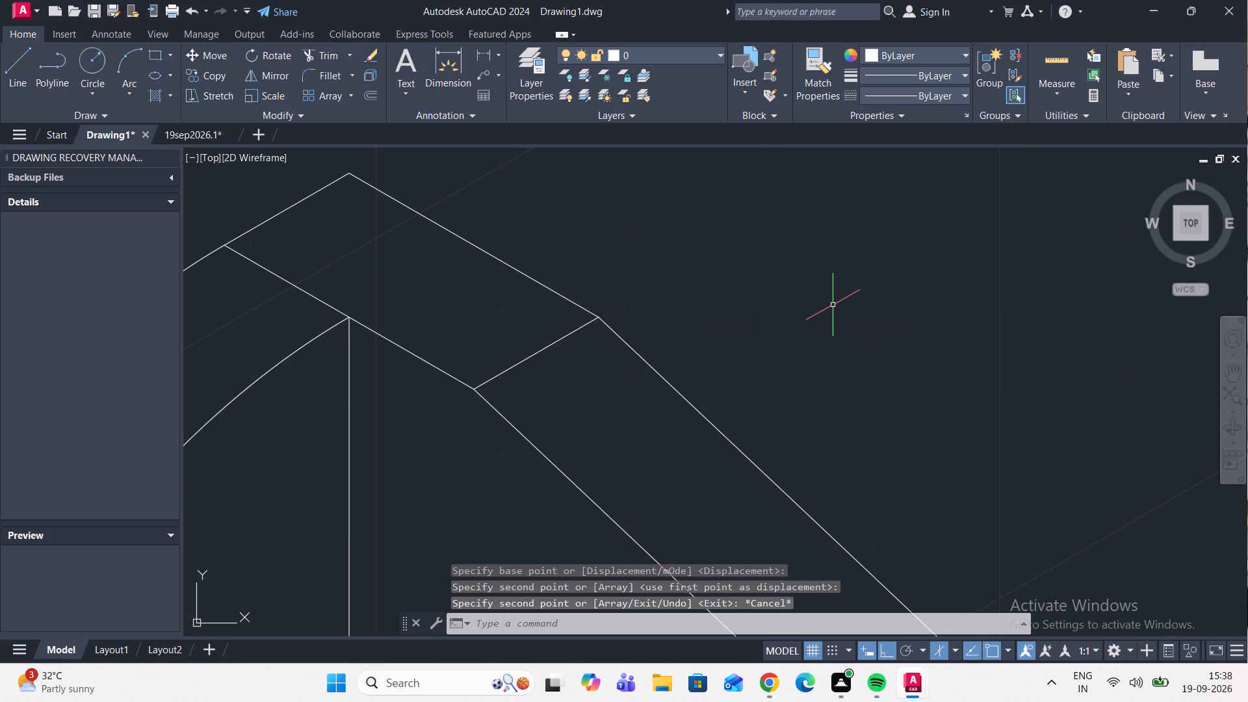
Examine the whole isometric part, from the sloped rib to the arched side face.
scroll(848, 311, "down", 4)
middle_click_drag(867, 317, 759, 315)
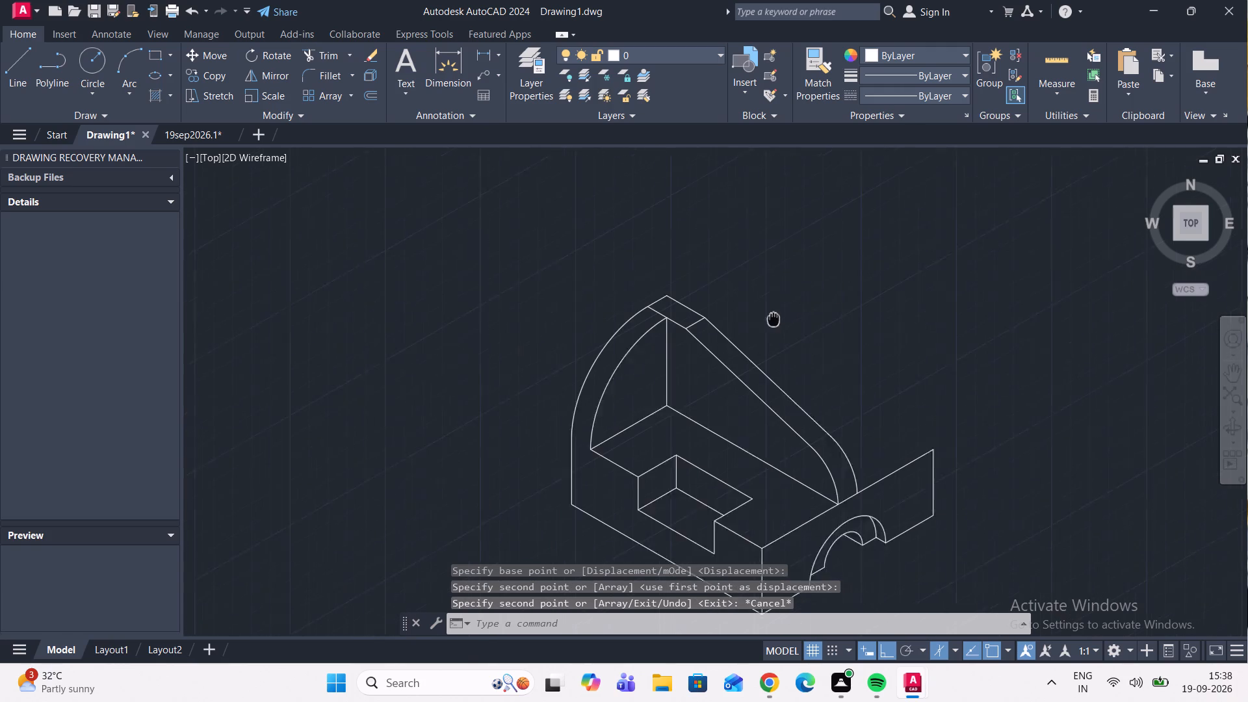
middle_click_drag(759, 315, 757, 307)
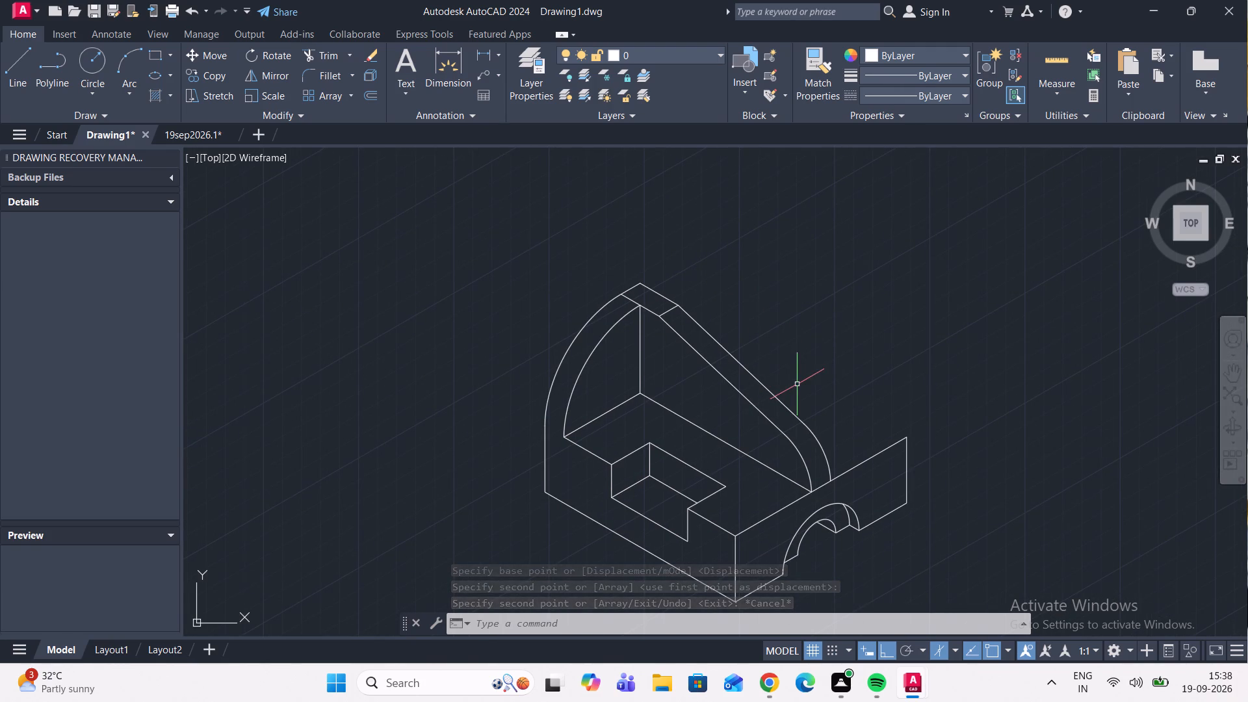
middle_click_drag(800, 396, 804, 517)
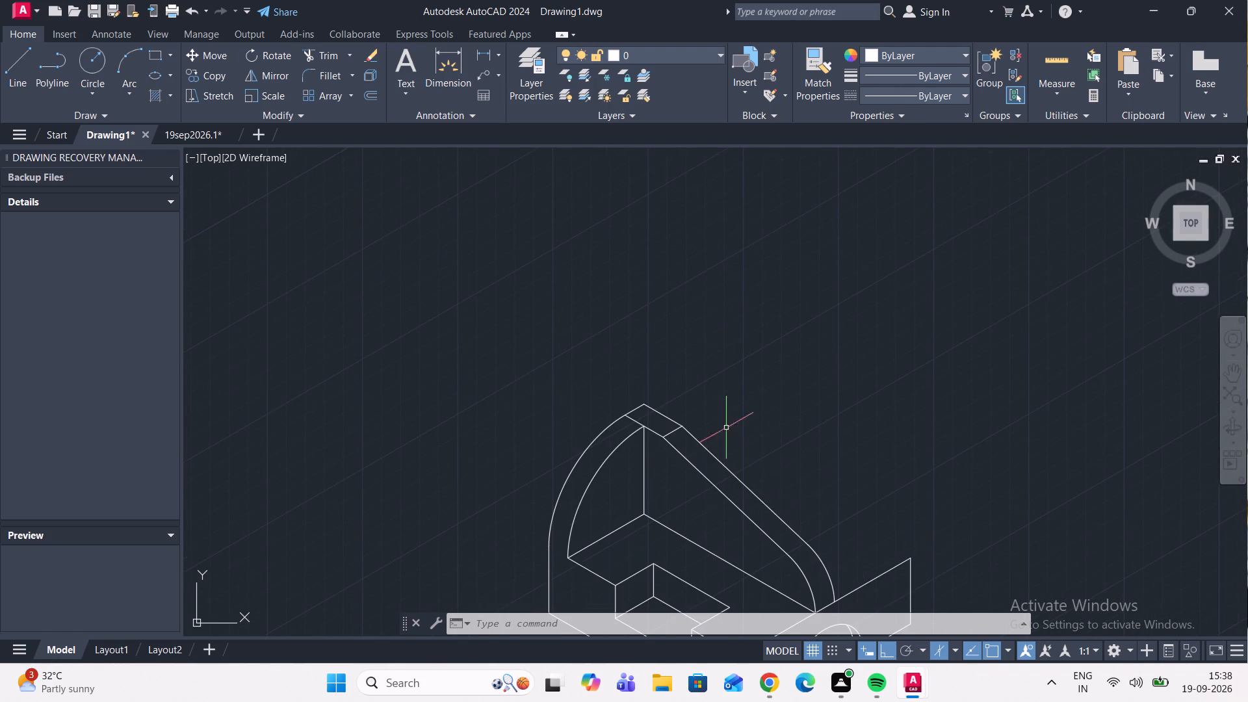
scroll(625, 396, "up", 1)
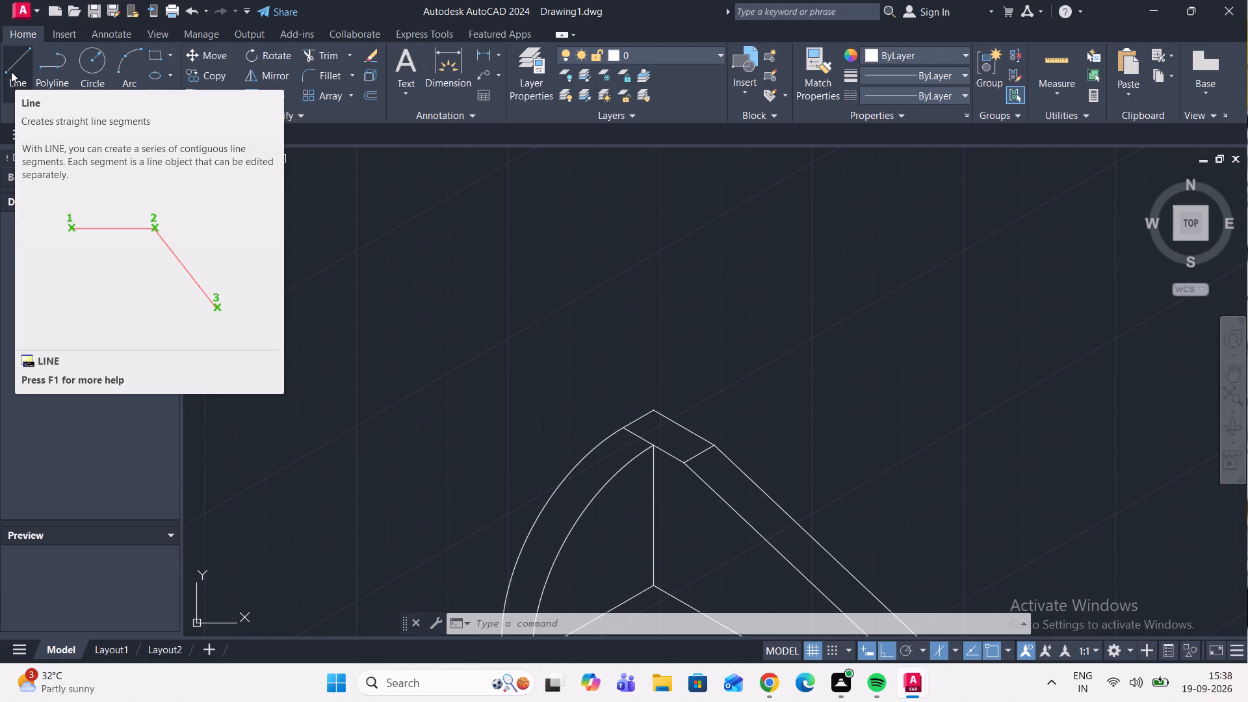
scroll(444, 278, "down", 2)
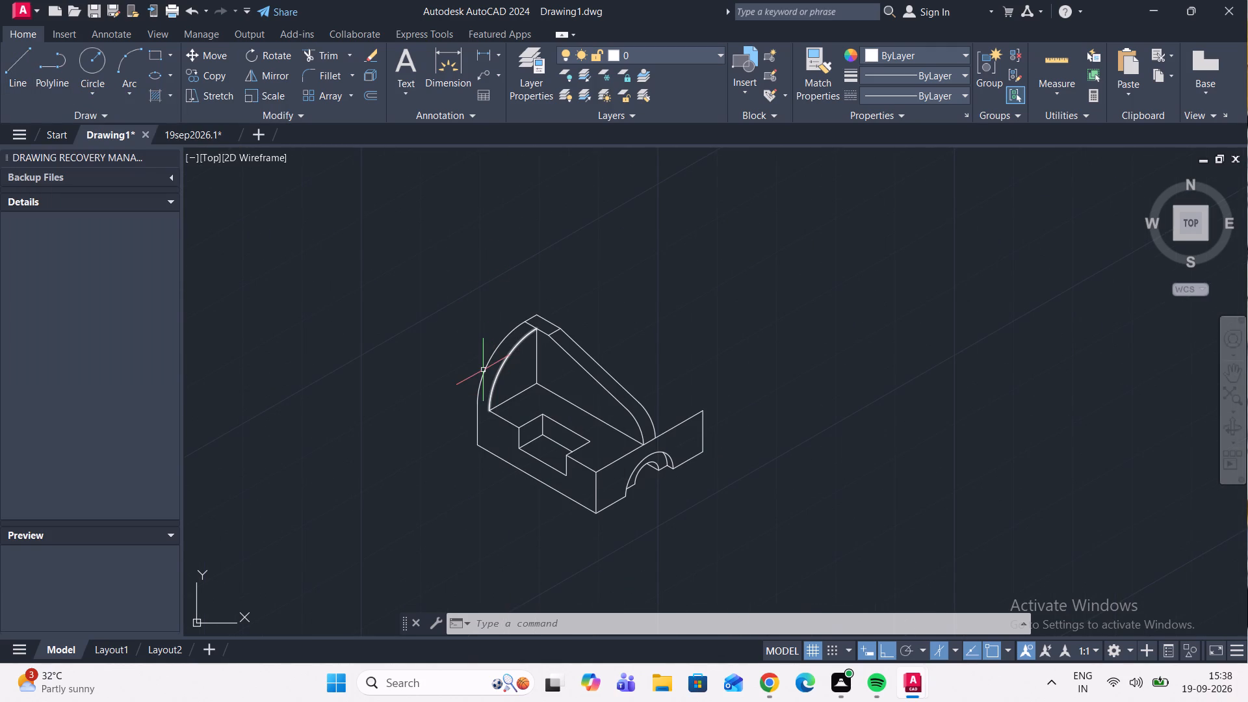
middle_click_drag(509, 465, 473, 412)
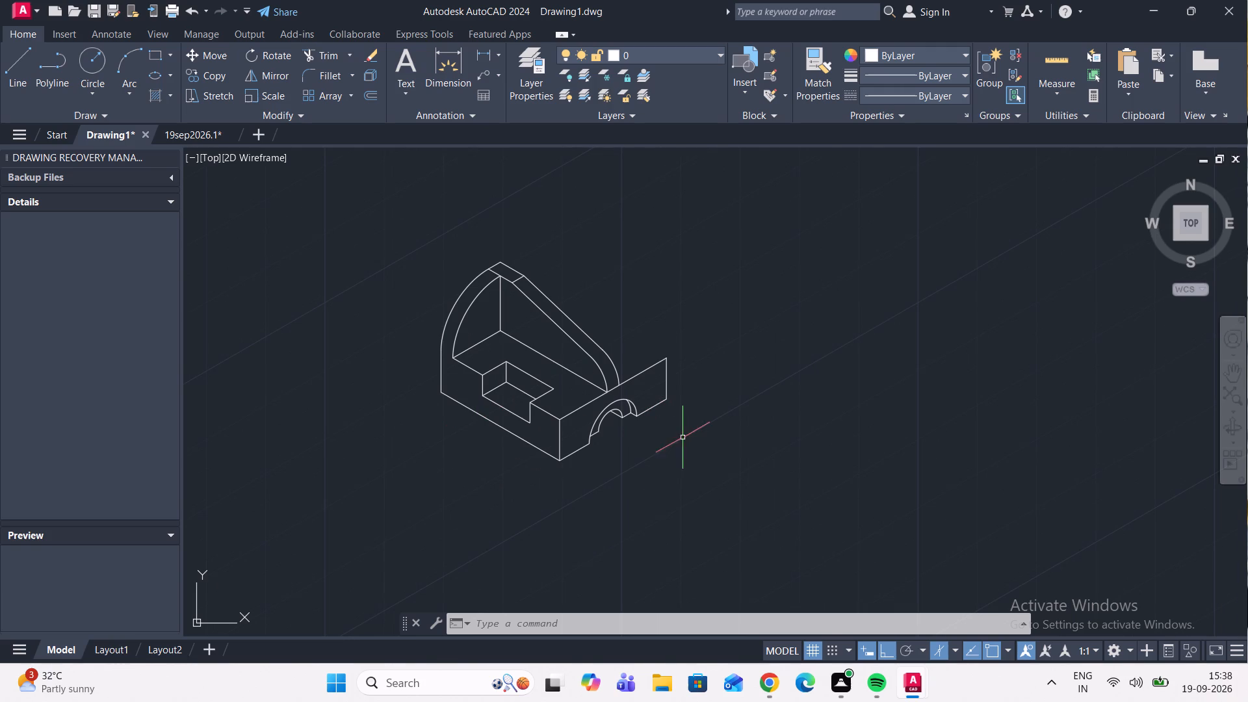
middle_click_drag(640, 440, 627, 512)
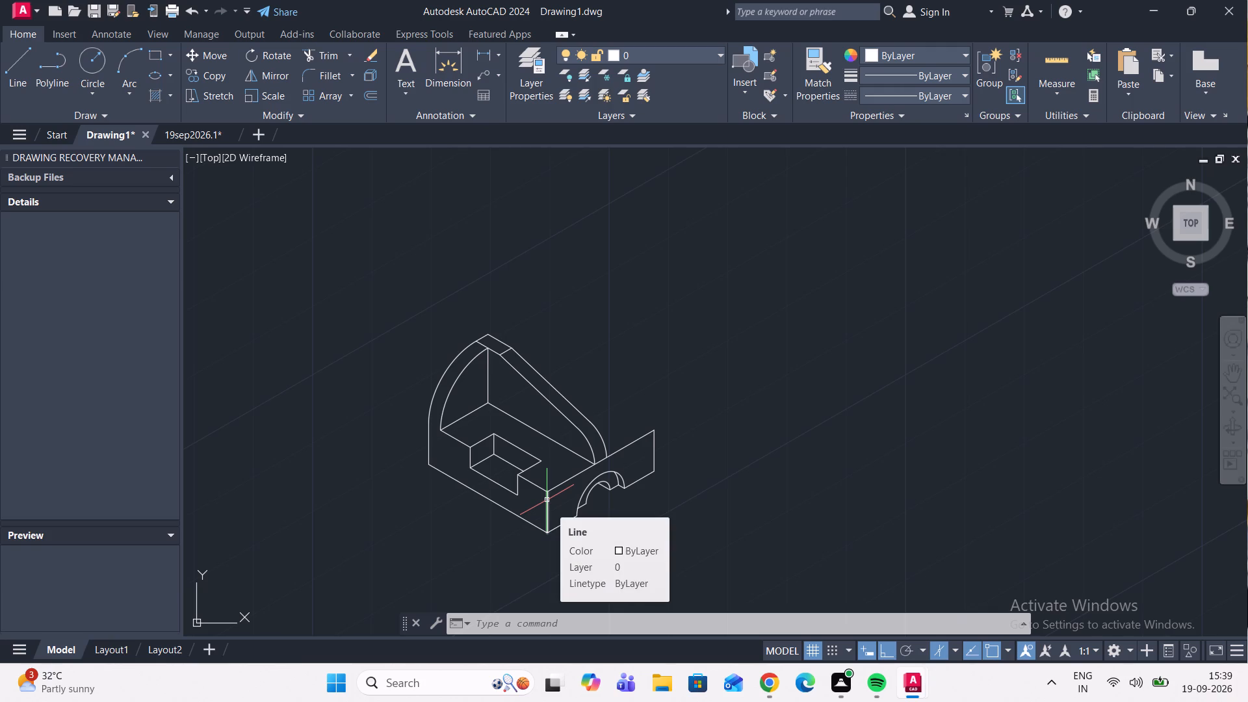
middle_click_drag(504, 474, 448, 434)
middle_click_drag(562, 396, 503, 419)
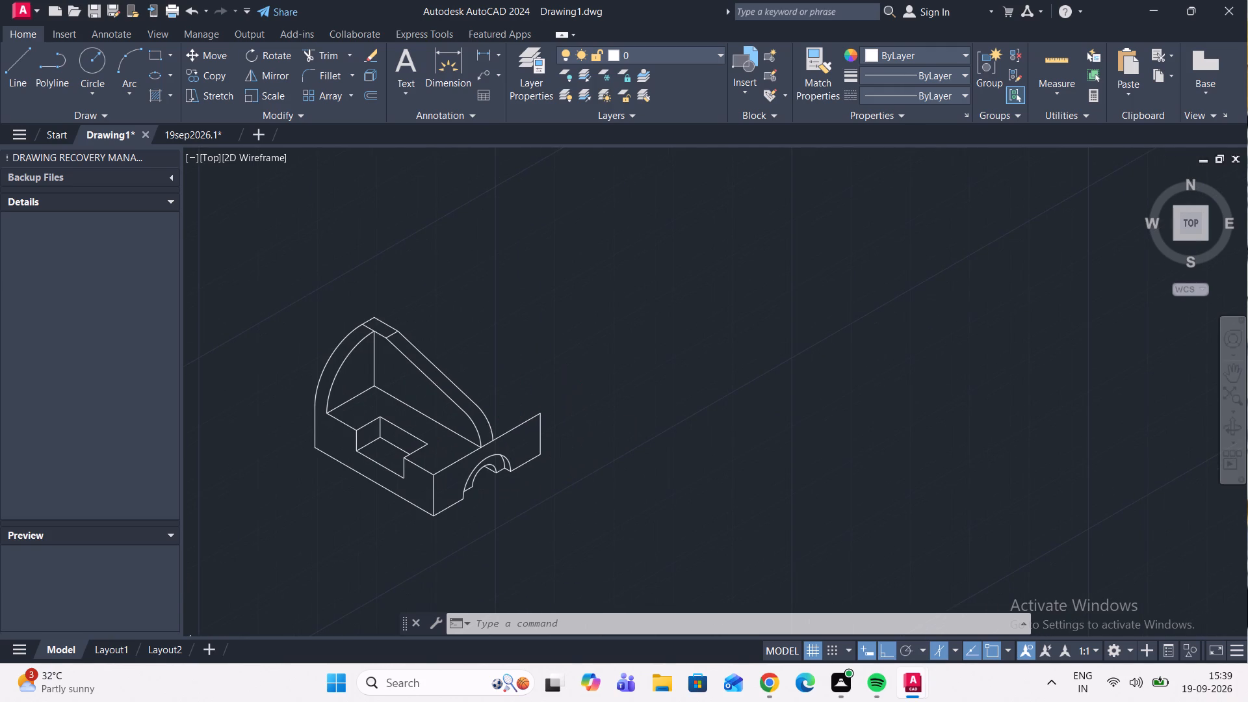
Erase the long top edge of the arched side face.
scroll(536, 424, "up", 1)
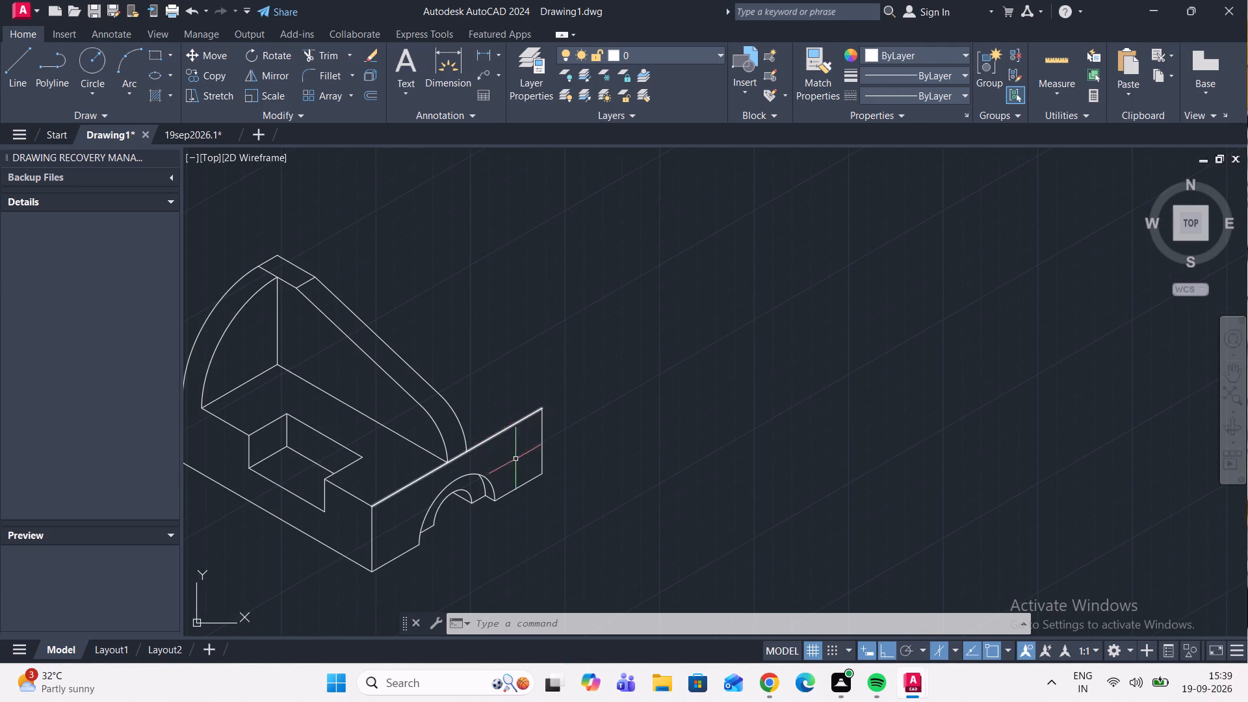
left_click_drag(519, 461, 515, 450)
left_click(488, 406)
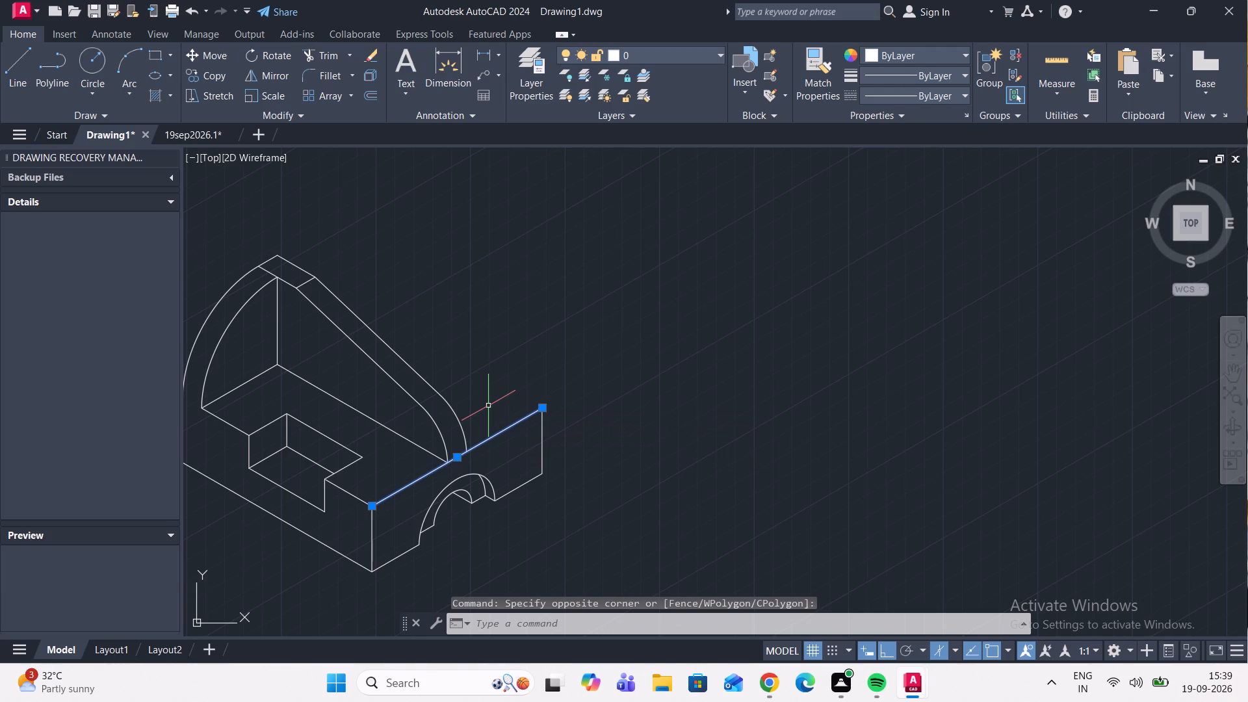
key("Delete")
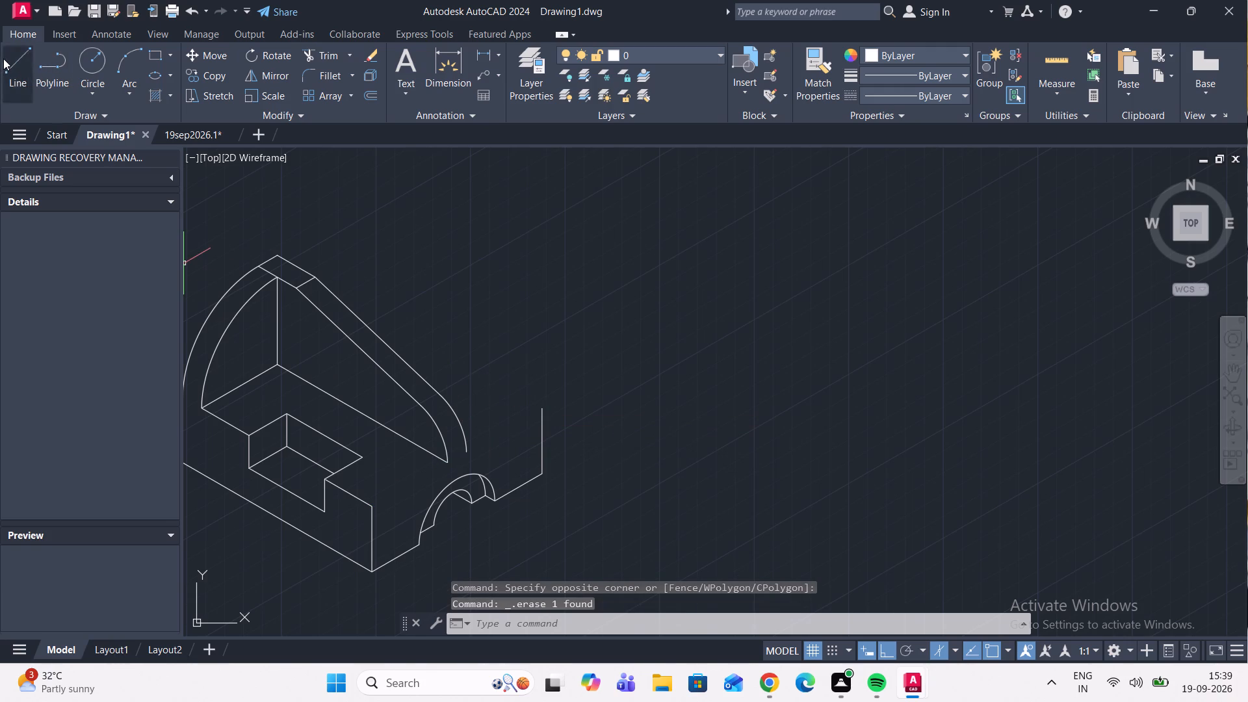
Draw connected lines from the top of the side face's outer vertical edge: 15 units inward at 210°, and 20 units straight up.
left_click(35, 86)
left_click(16, 74)
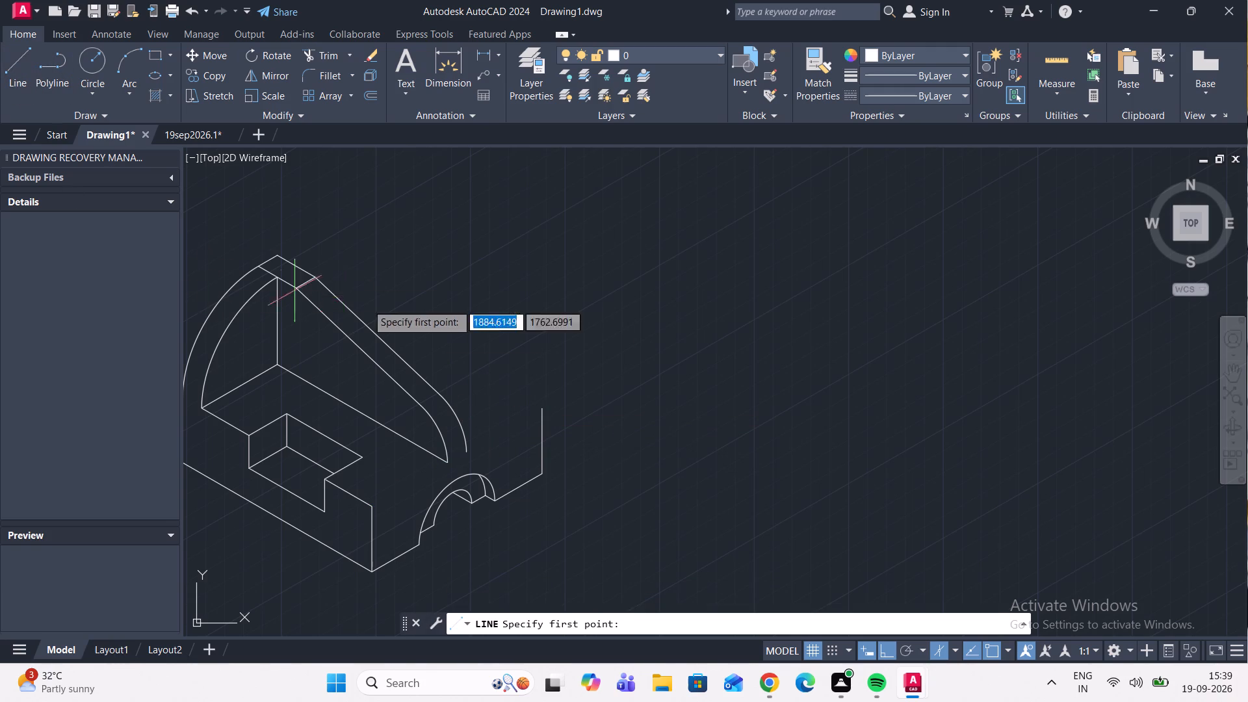
scroll(473, 439, "up", 3)
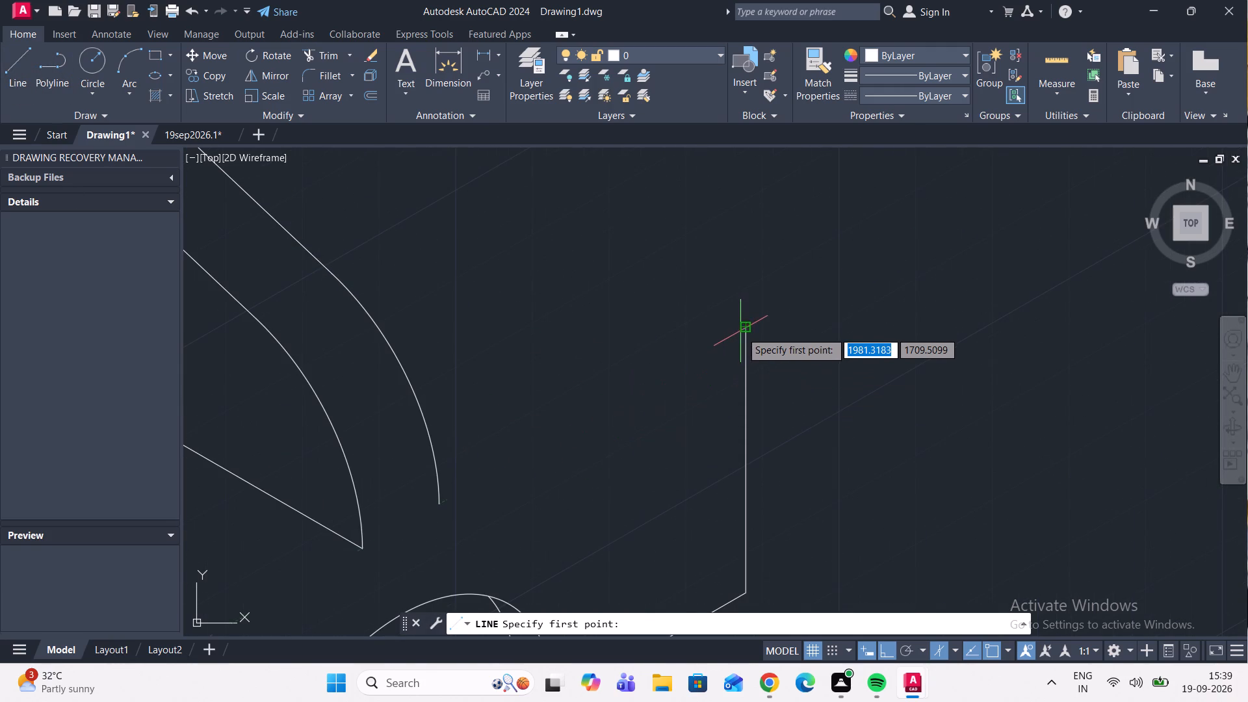
scroll(748, 330, "up", 3)
left_click(736, 317)
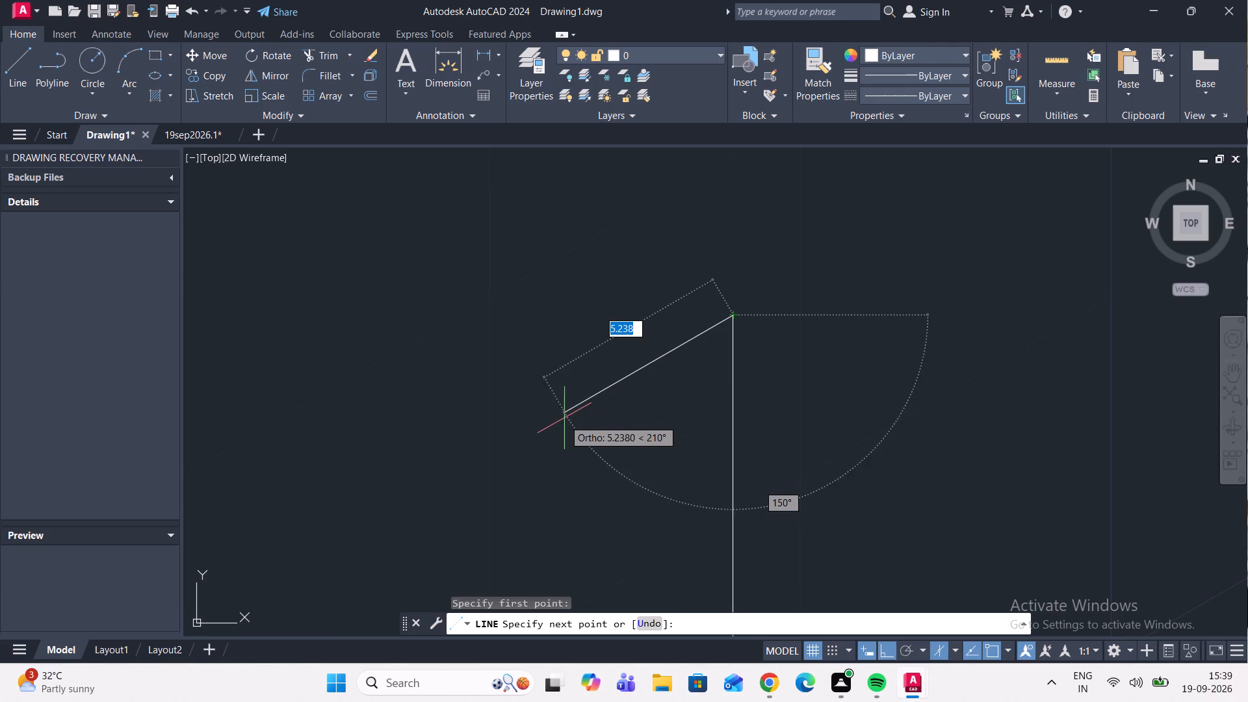
key("1")
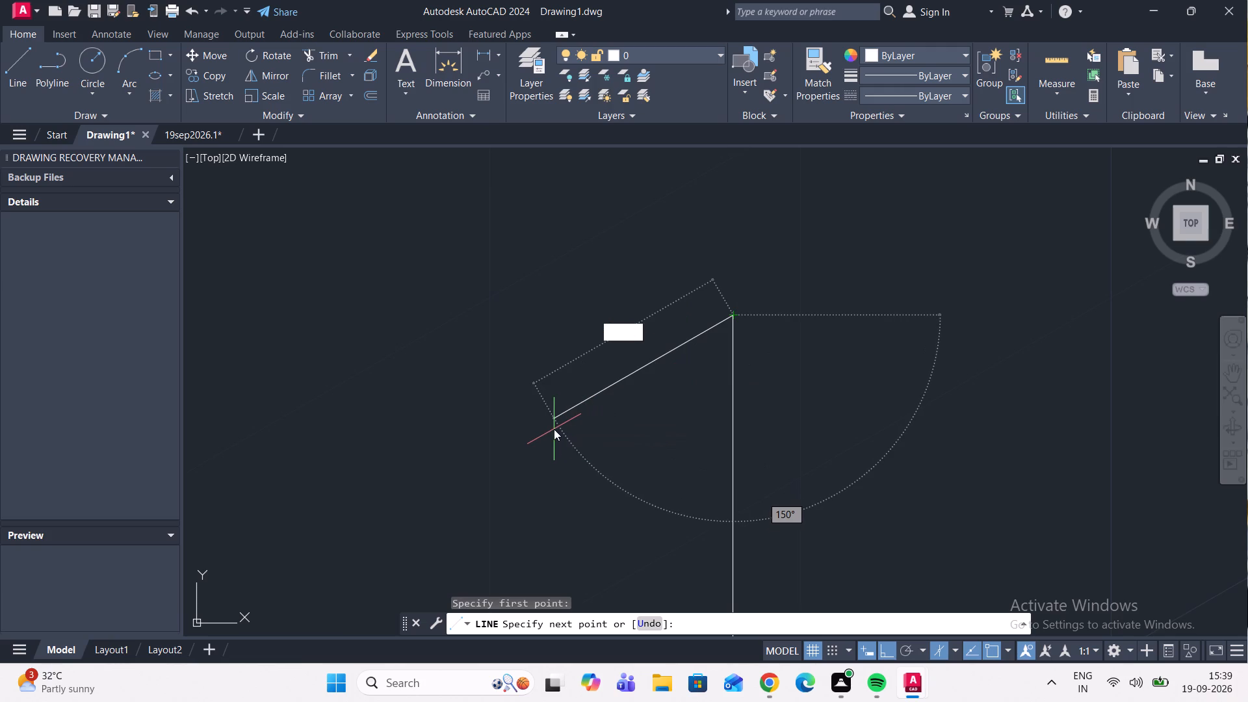
key("5")
key("Return")
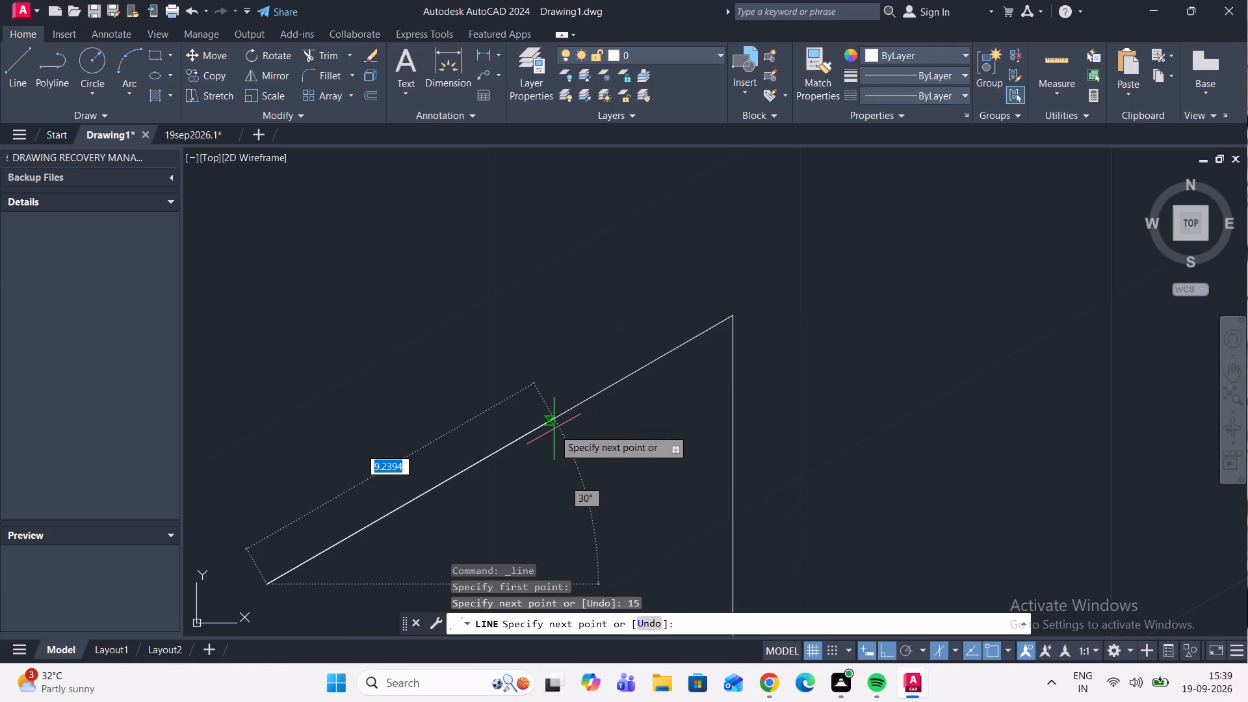
scroll(553, 428, "down", 4)
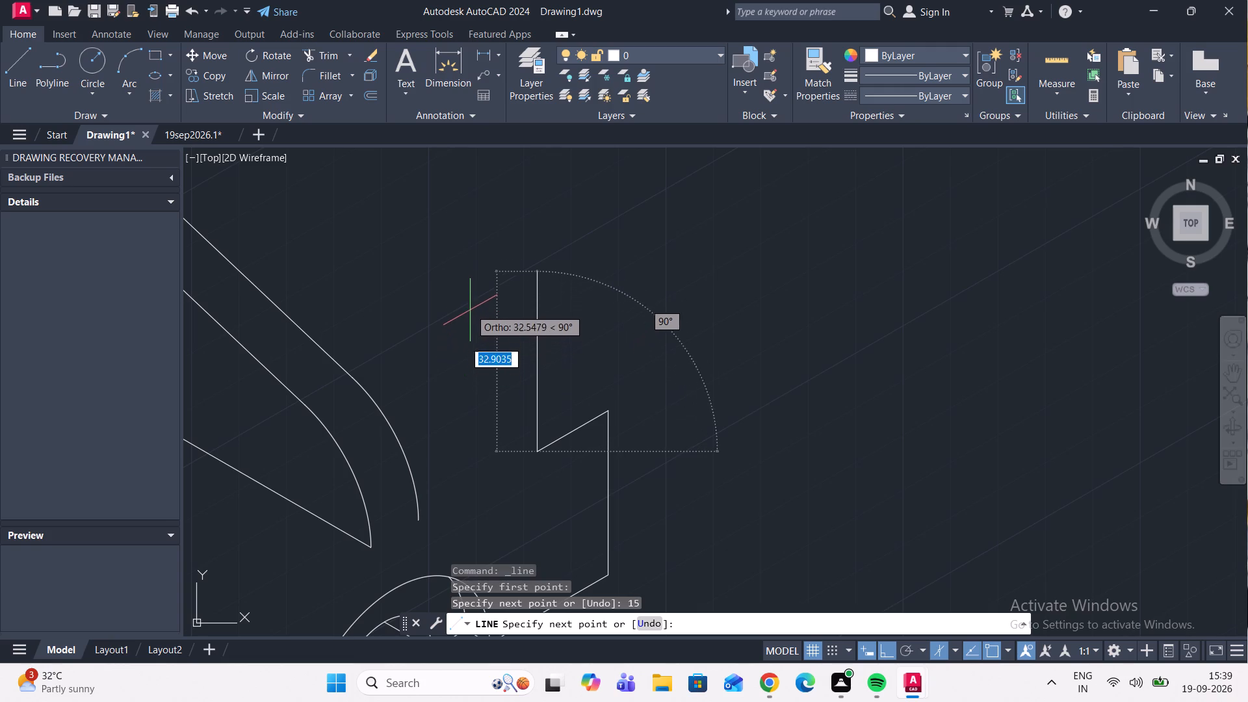
key("2")
key("0")
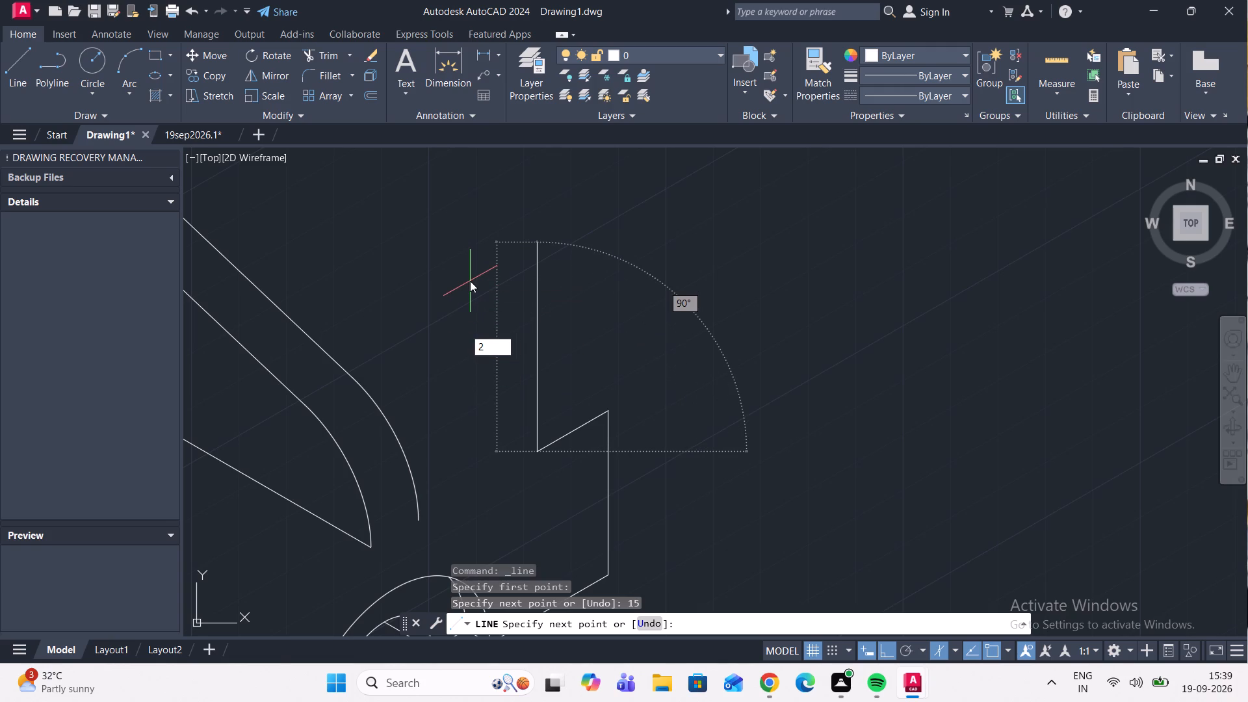
key("Return")
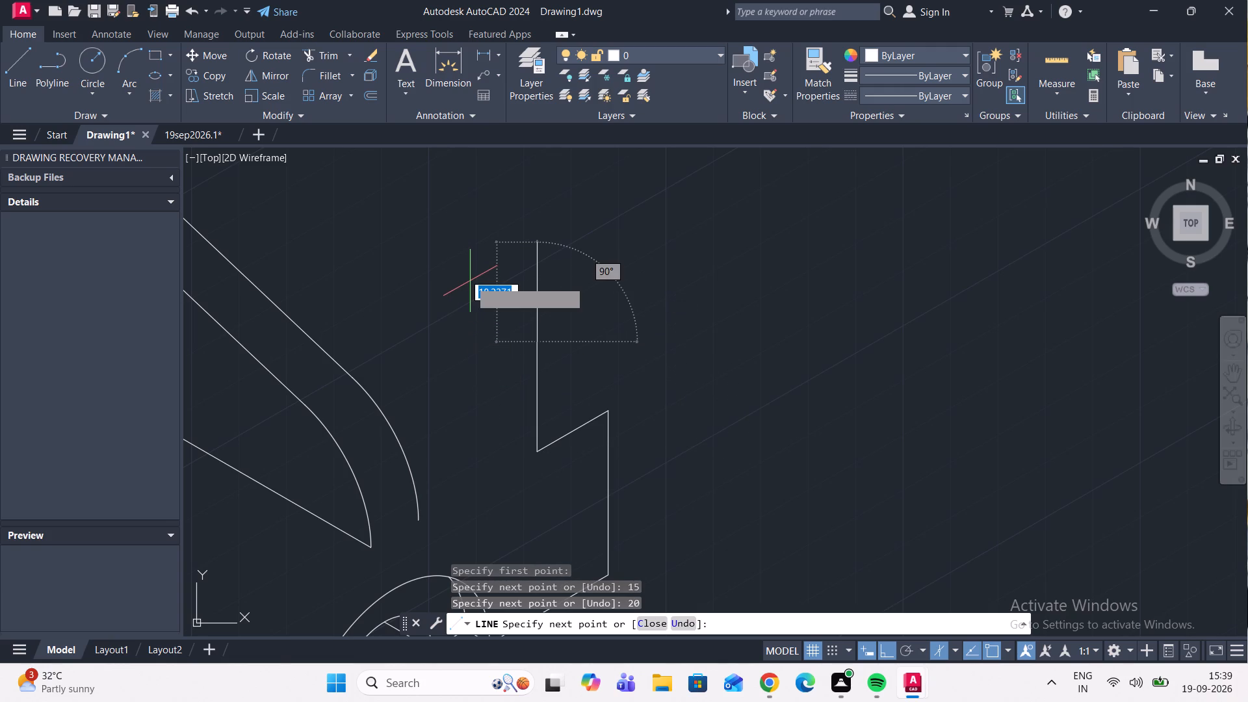
key("Escape")
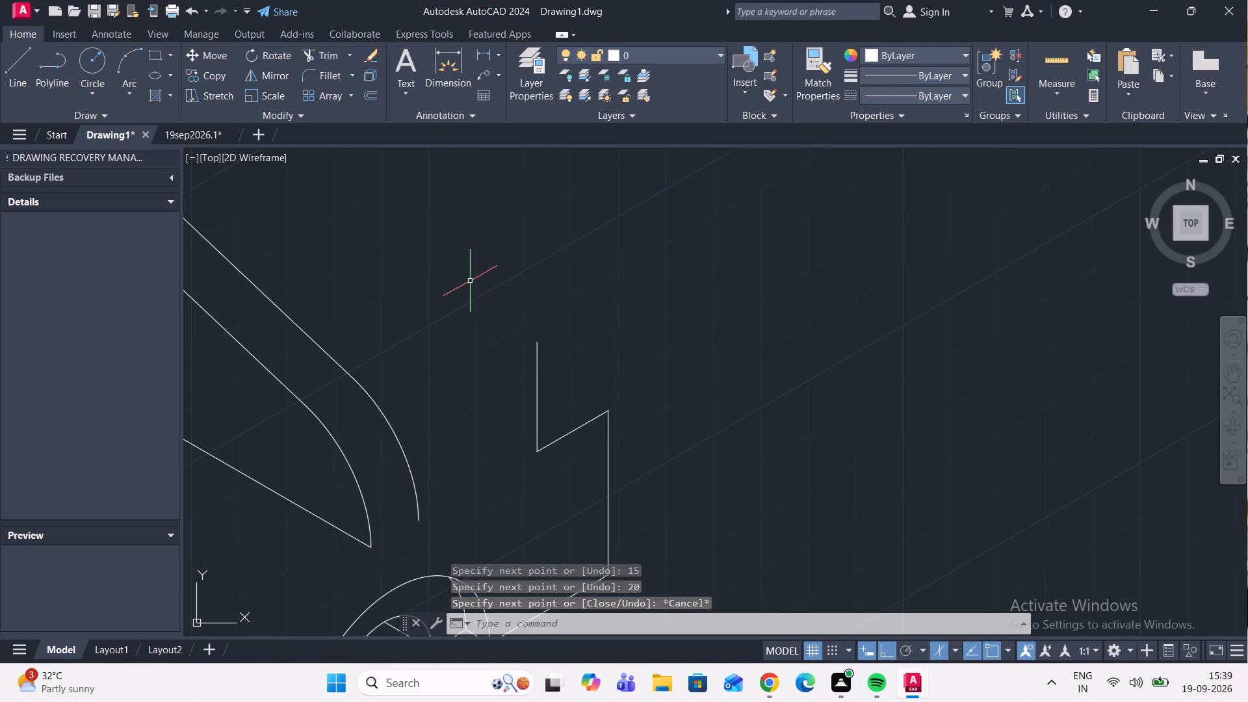
scroll(525, 310, "down", 2)
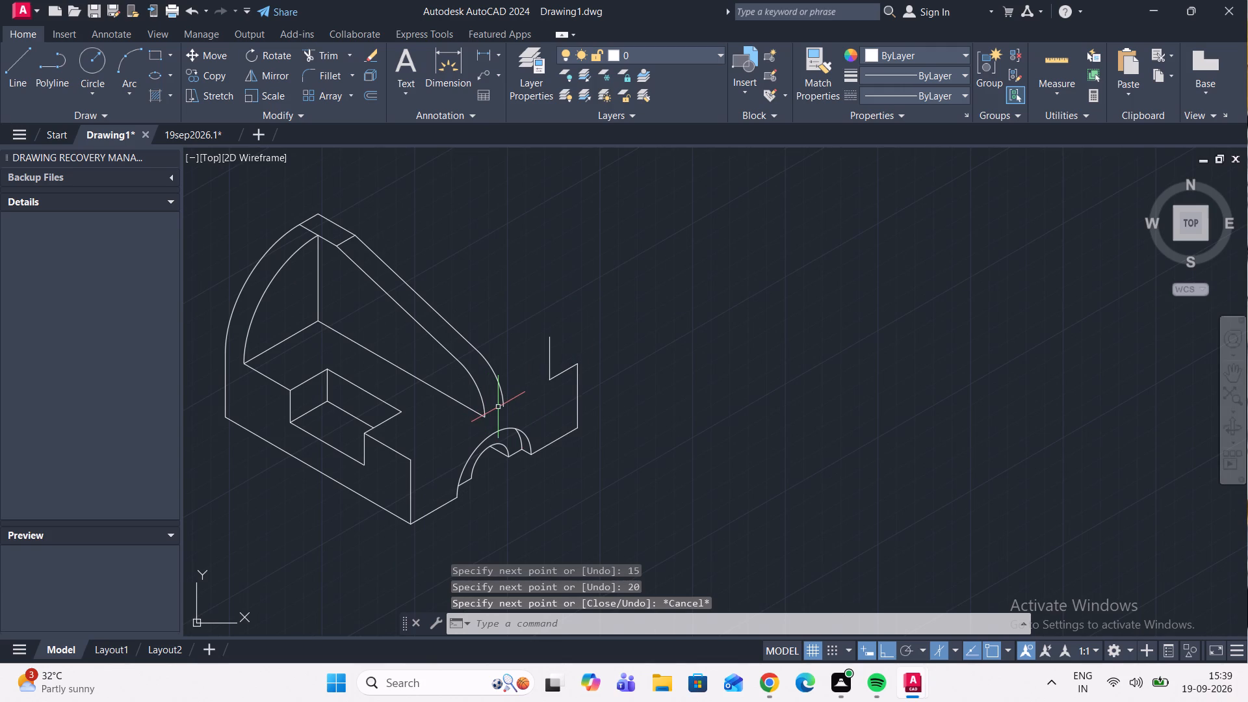
Draw the side face's top edge from the foot of the 20-unit vertical line to the top face's near corner.
left_click(15, 66)
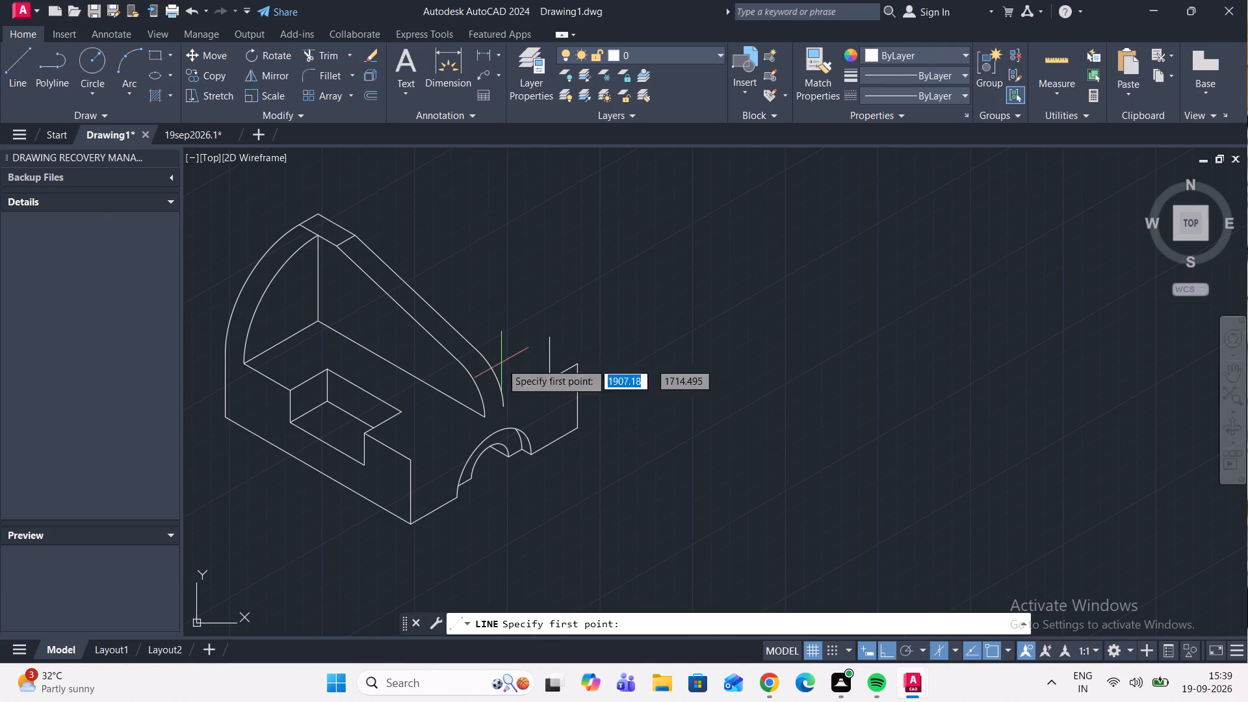
scroll(600, 399, "up", 2)
left_click(487, 361)
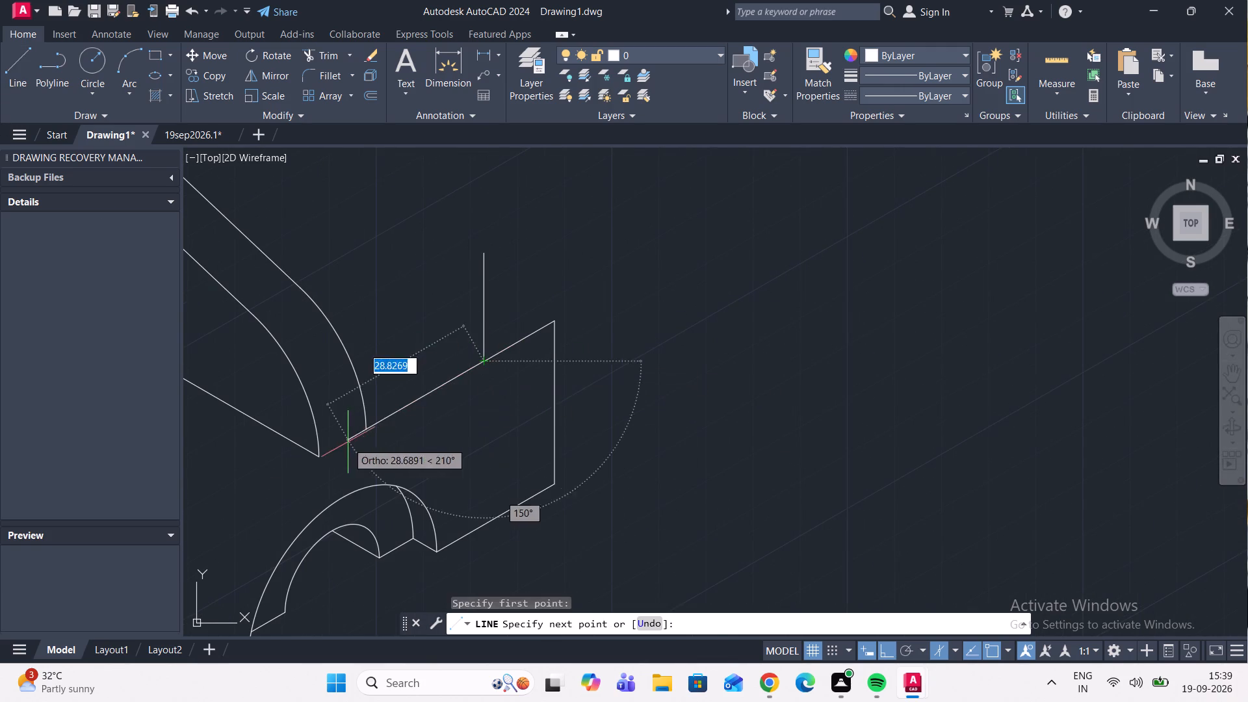
scroll(302, 459, "down", 2)
middle_click_drag(255, 487, 406, 454)
scroll(394, 460, "up", 2)
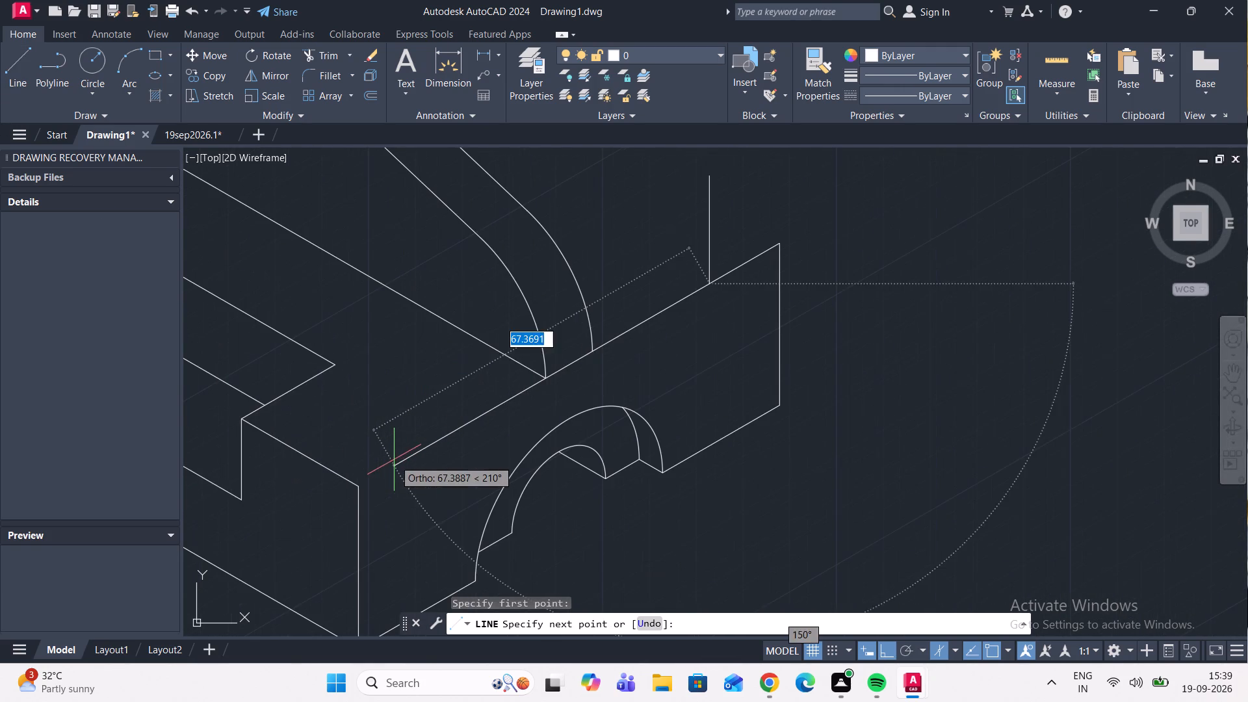
left_click(357, 485)
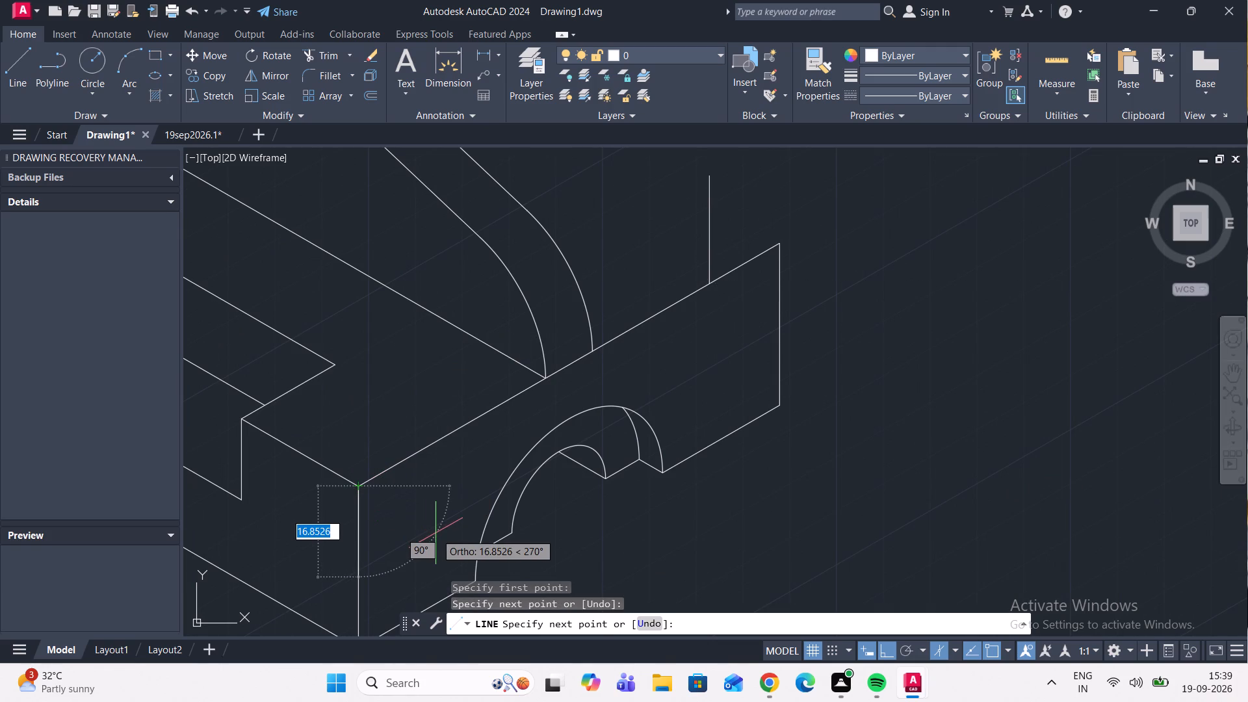
key("Escape")
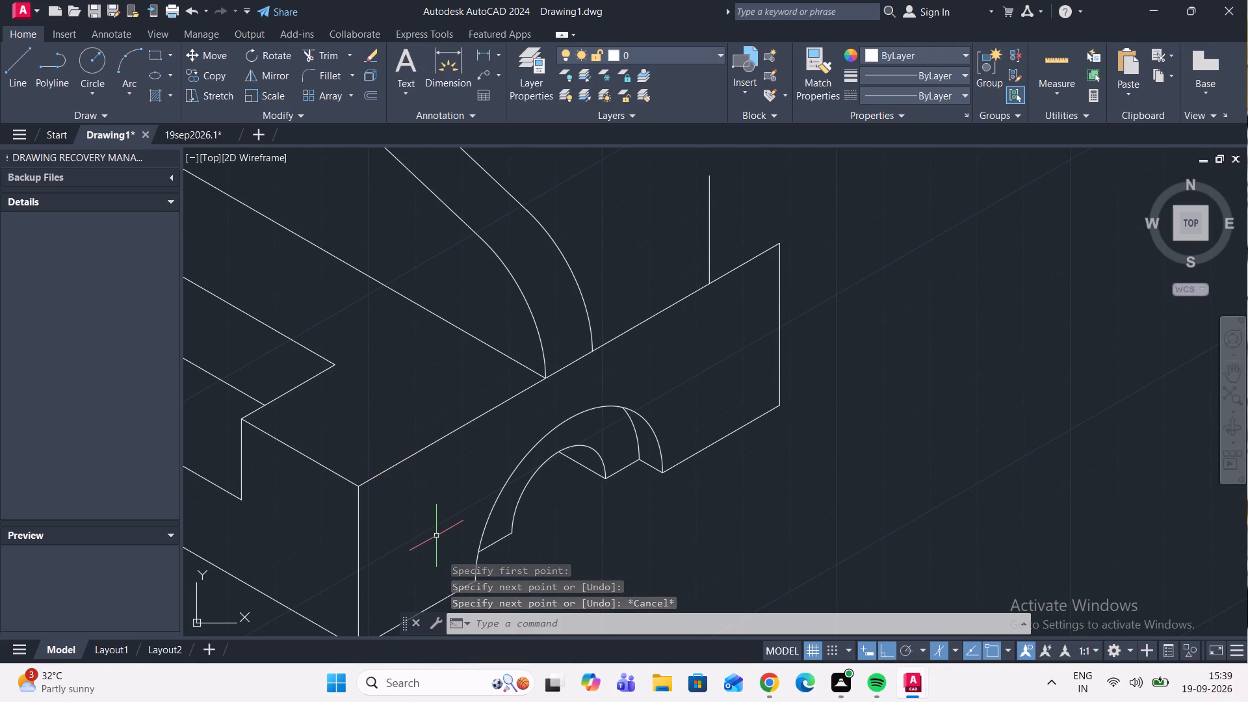
Draw a closed isometric rhombus from the vertical line's top end, with 10-unit sides at 30°, 150° and 210°.
scroll(436, 536, "down", 1)
middle_click_drag(567, 370, 540, 432)
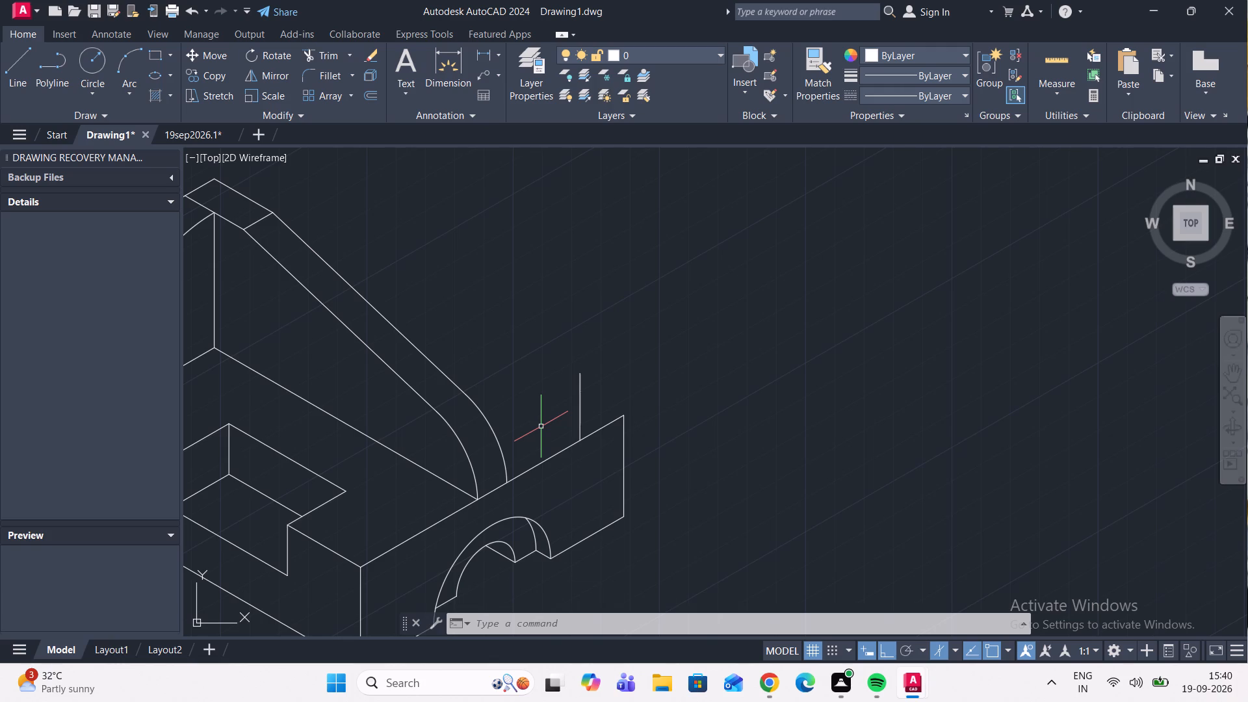
scroll(541, 426, "up", 1)
left_click(23, 75)
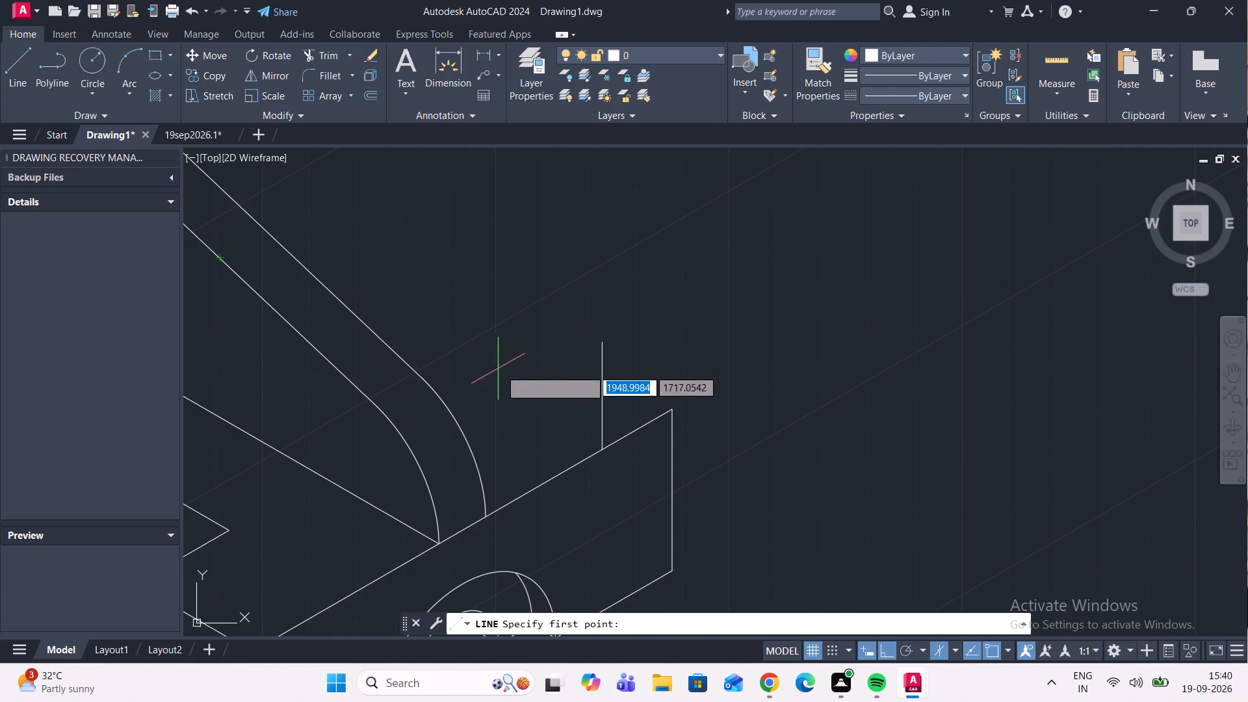
scroll(536, 356, "up", 1)
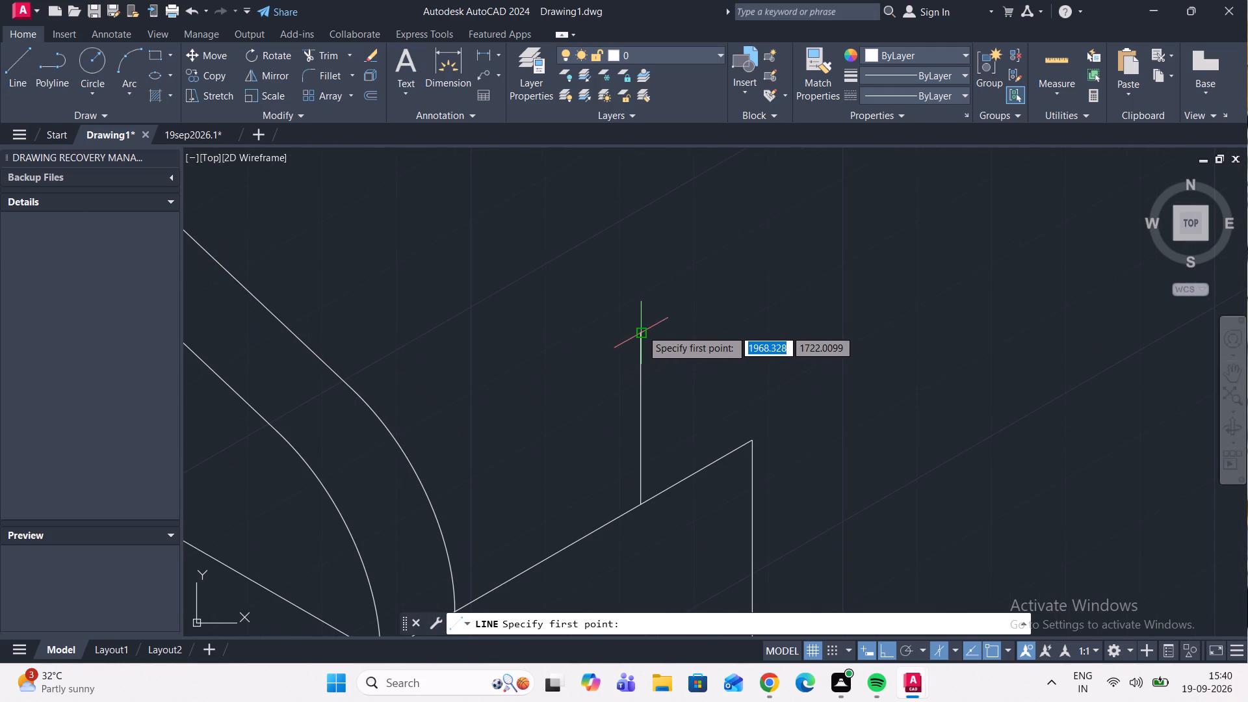
left_click(642, 330)
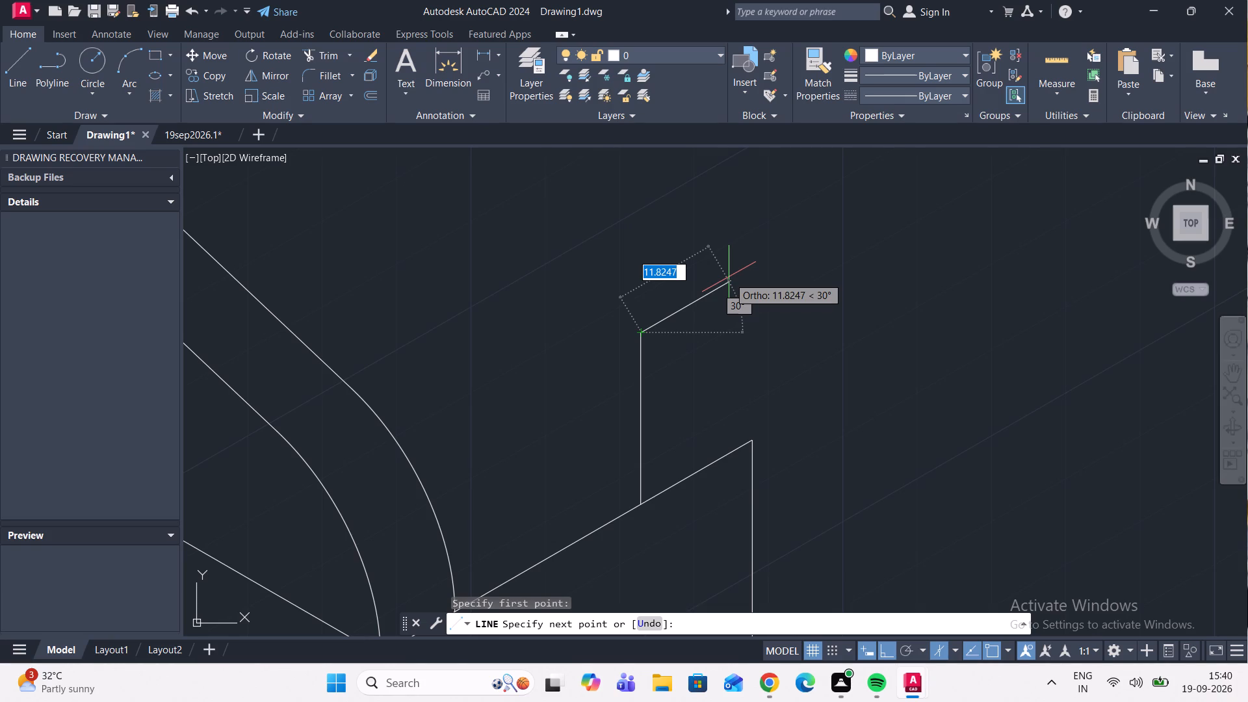
type("10")
key("Return")
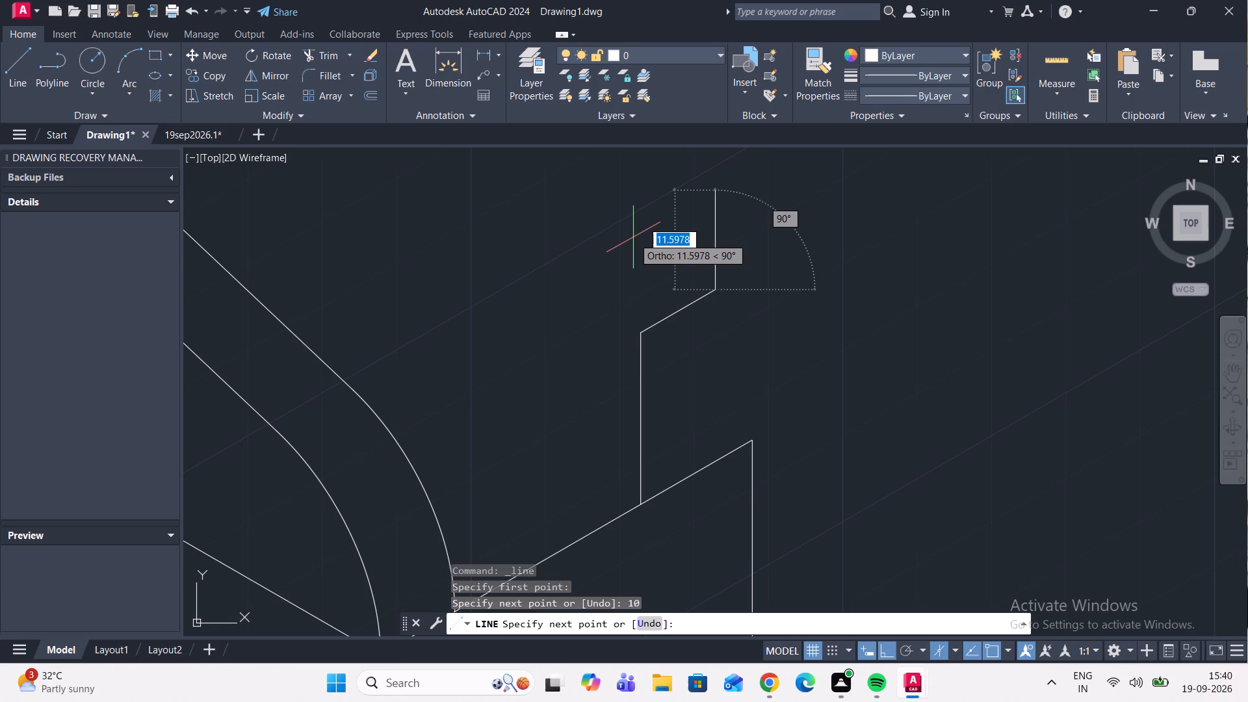
key("F5")
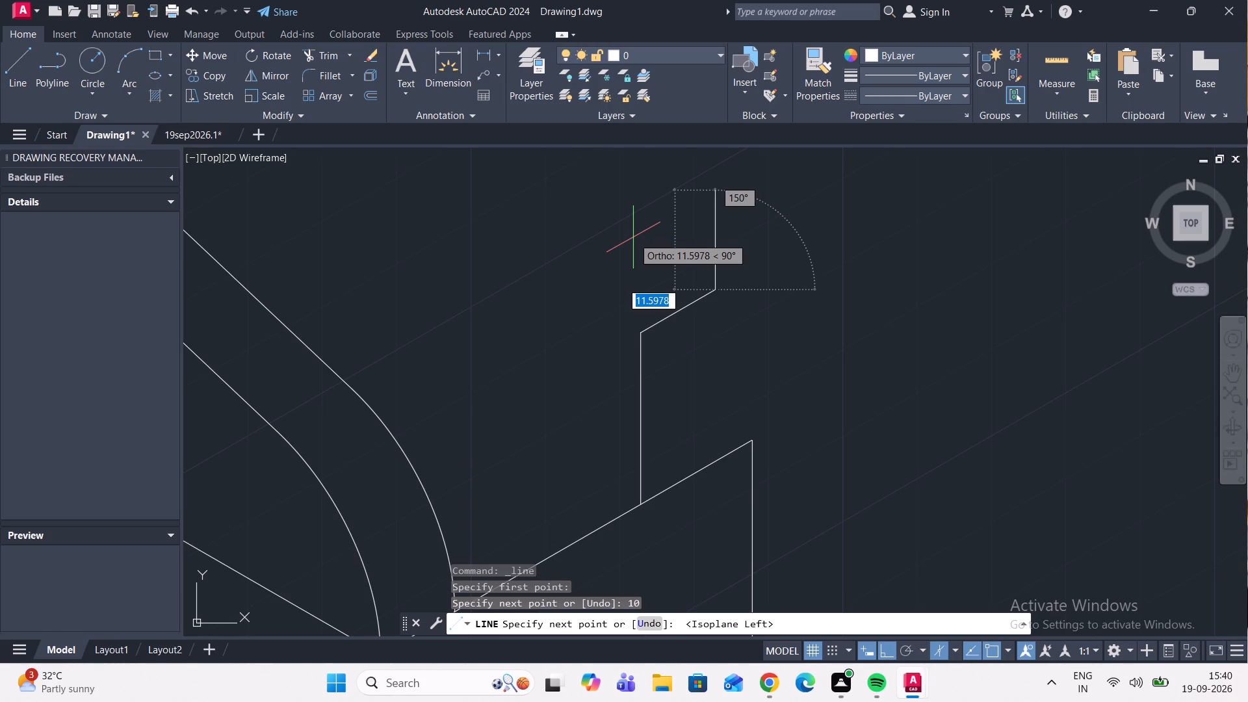
type("10")
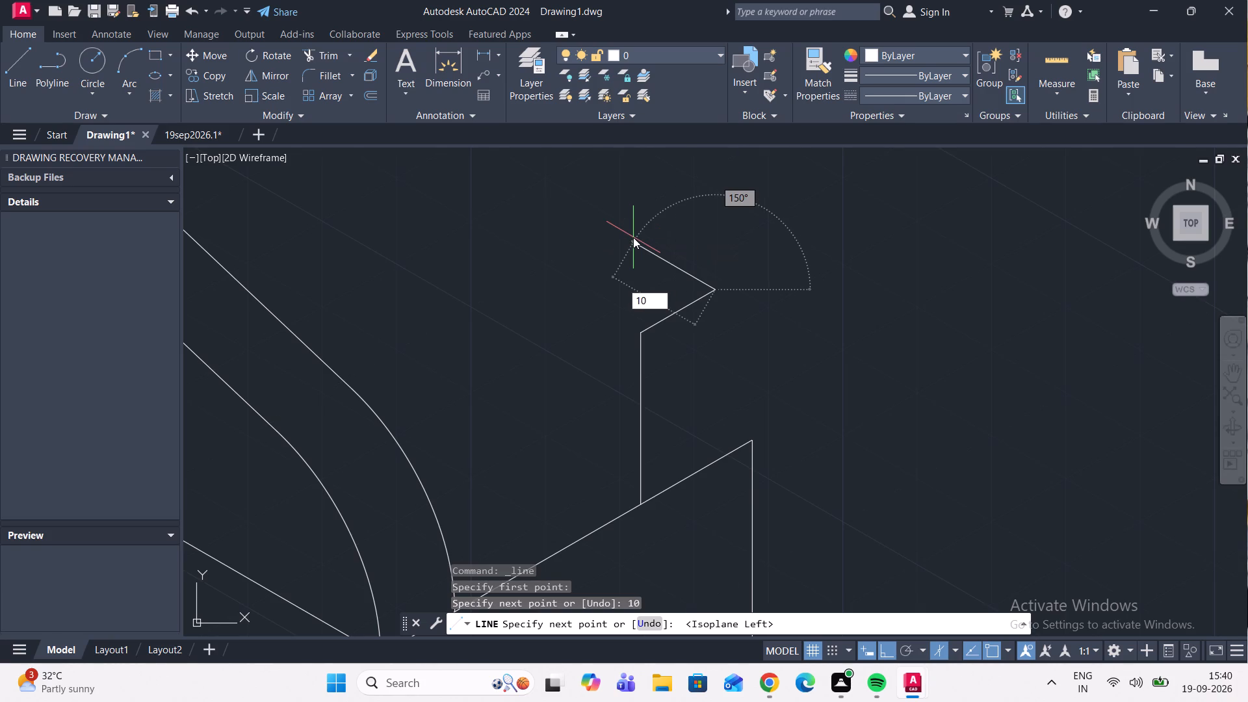
key("Return")
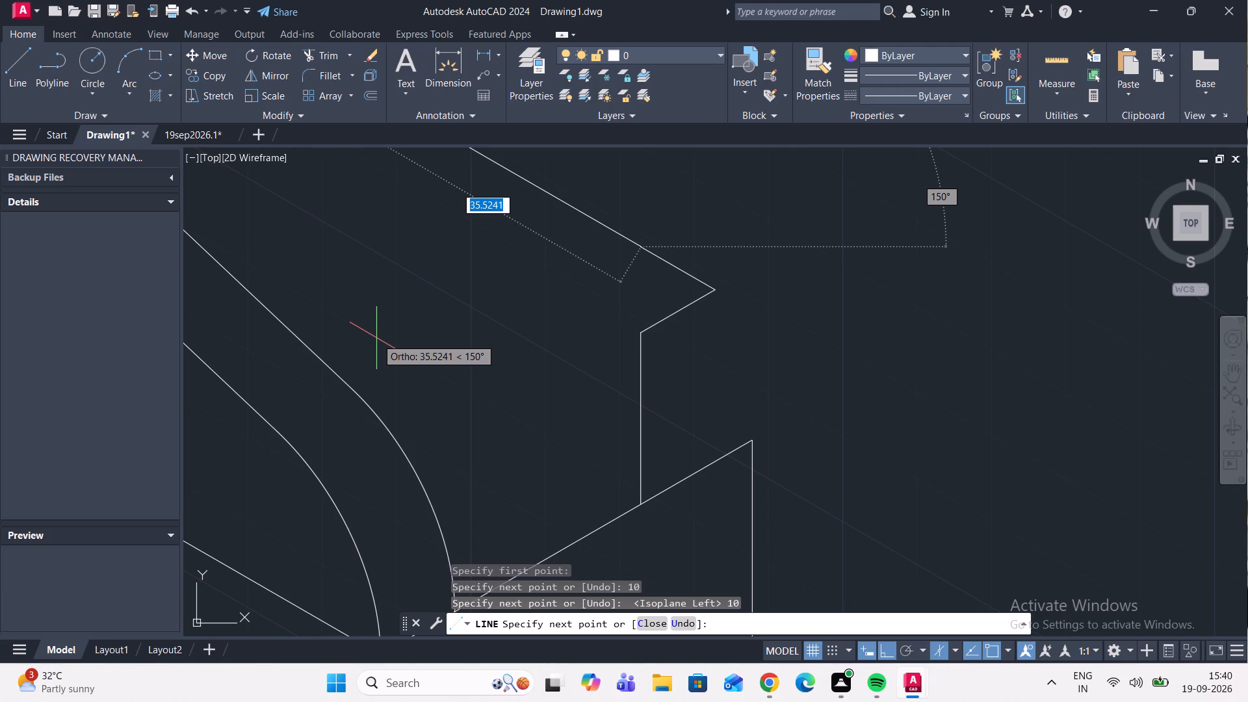
key("F5")
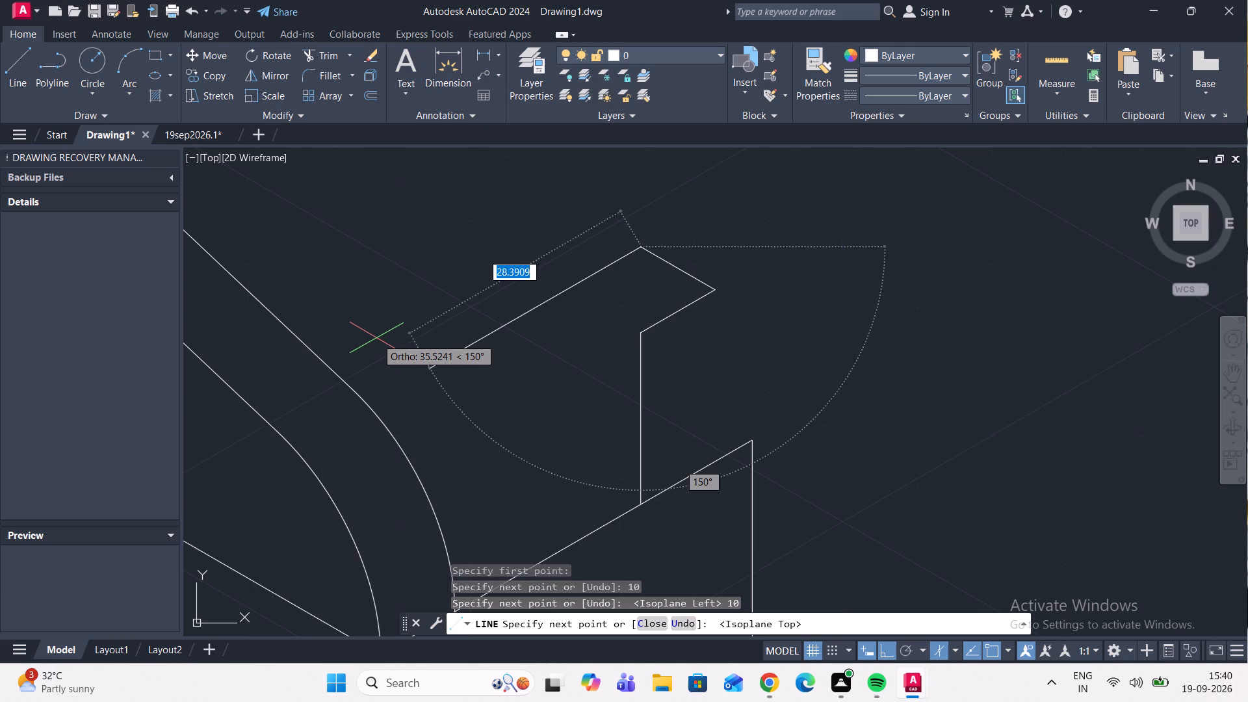
type("10")
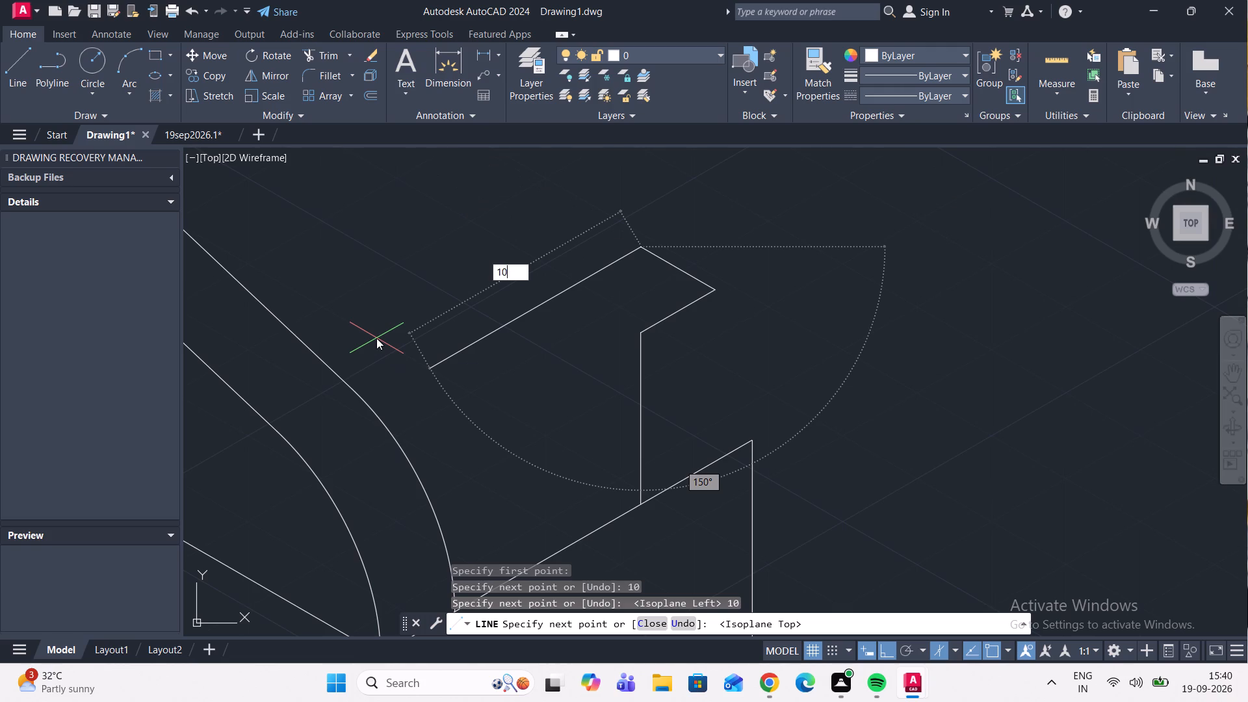
key("Return")
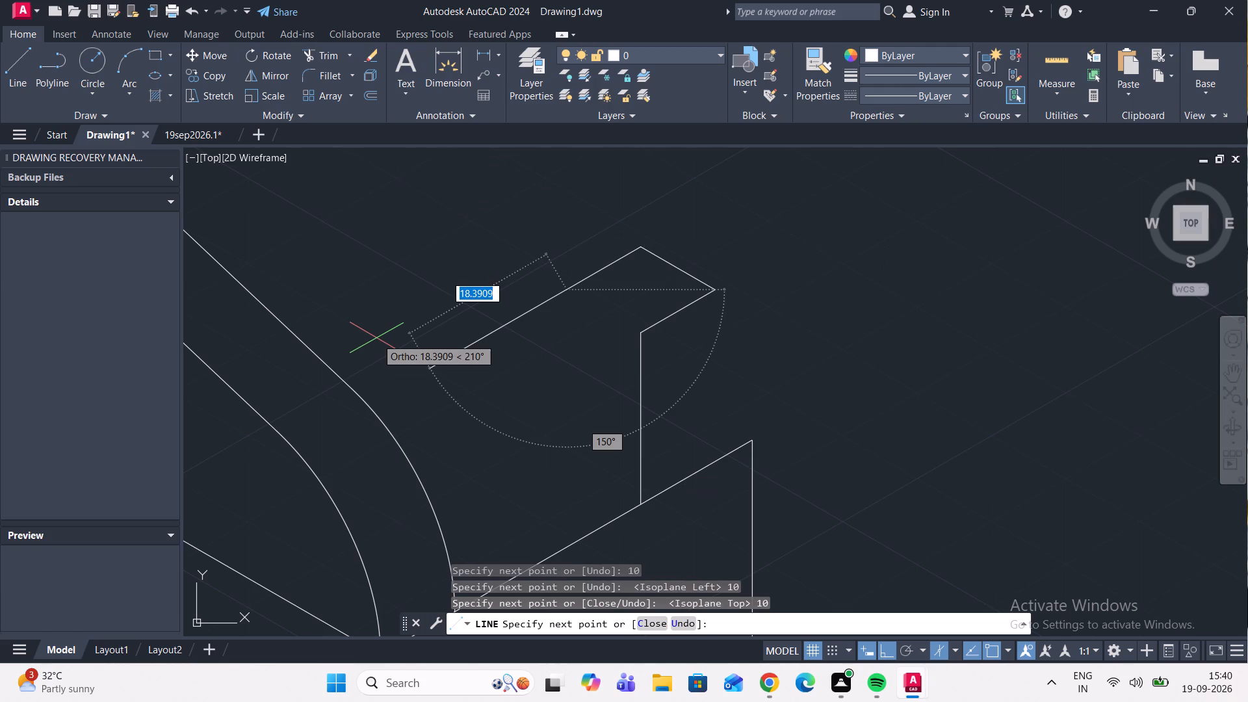
left_click(642, 331)
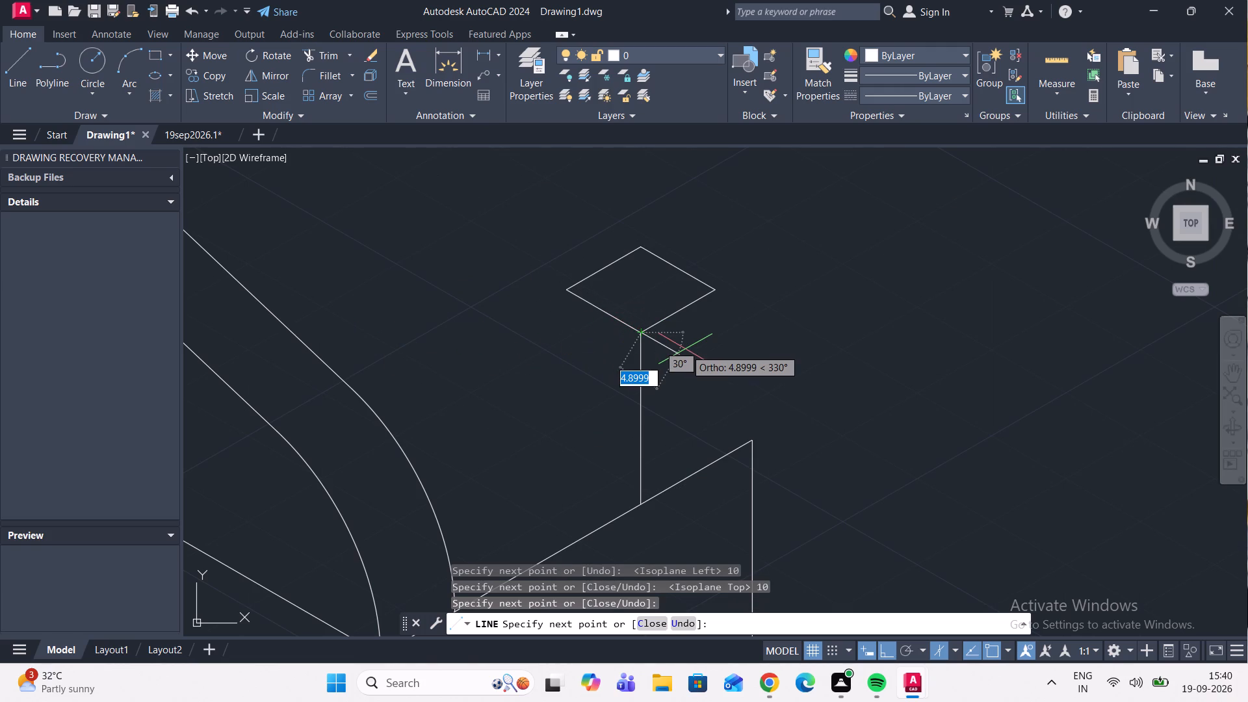
key("Escape")
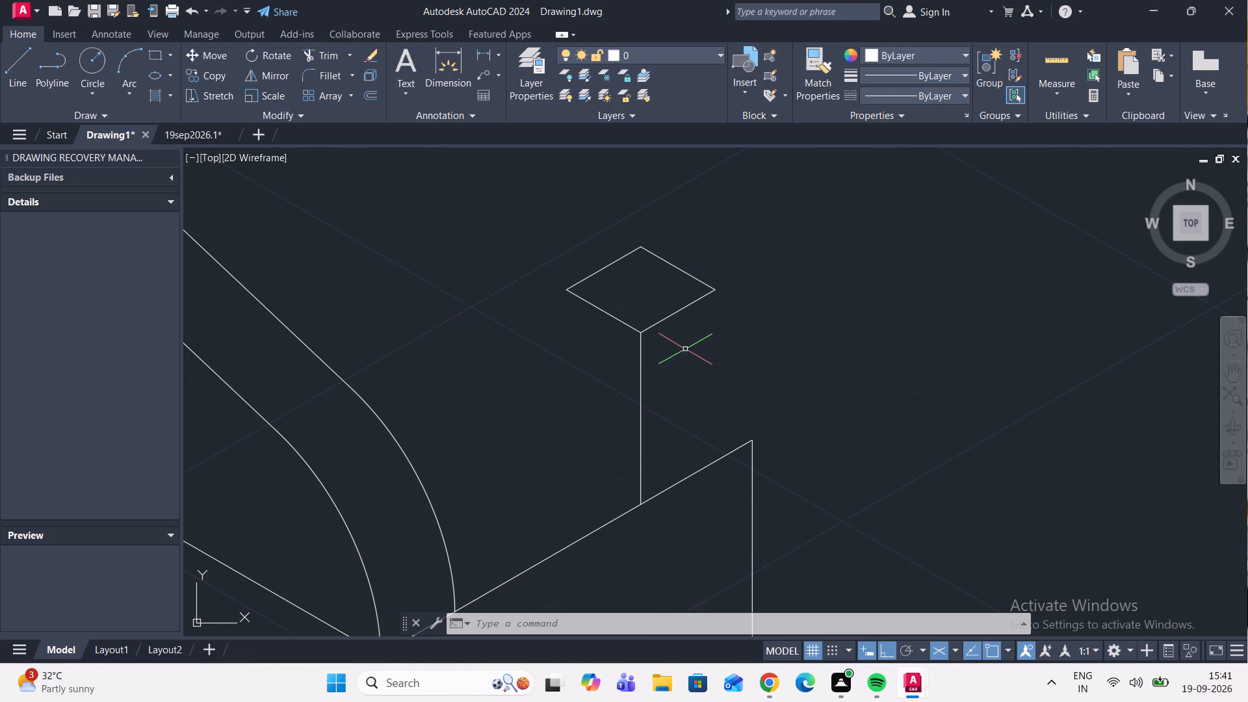
Draw connected lines from the foot of the vertical line below the rhombus: 40 units at 150°, and 20 units straight up.
scroll(685, 349, "down", 2)
middle_click_drag(717, 348, 628, 384)
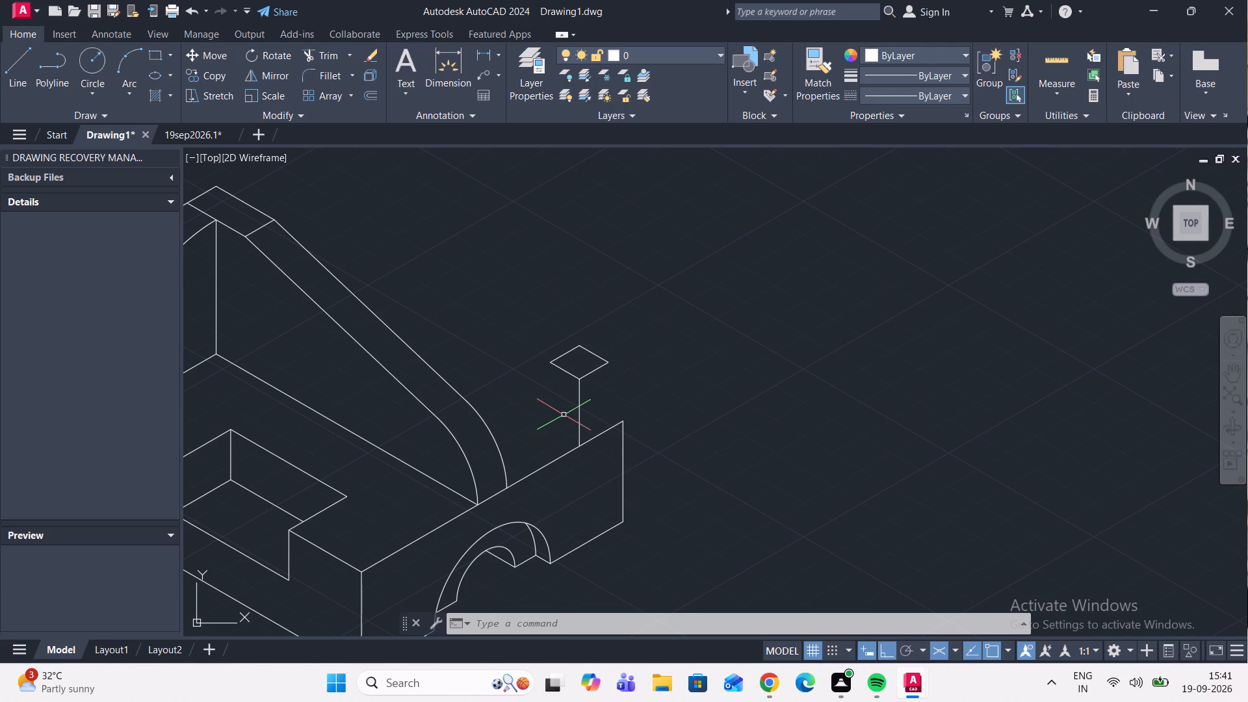
scroll(534, 405, "up", 2)
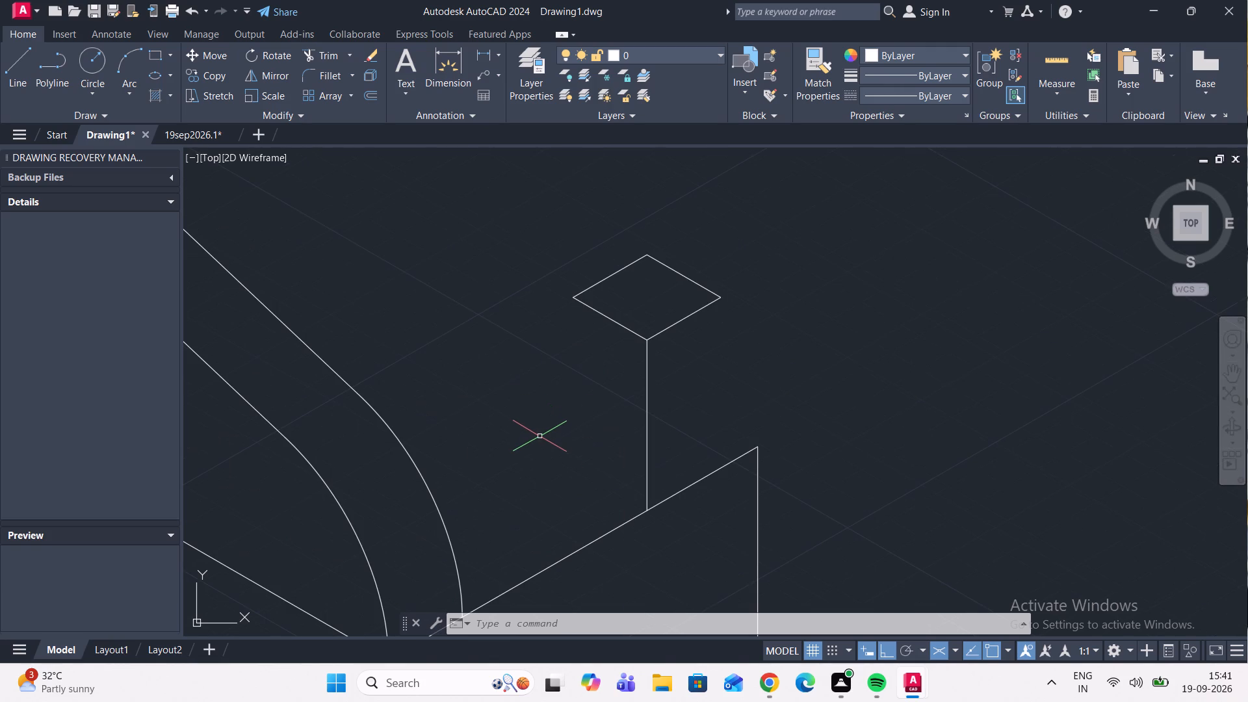
left_click(24, 70)
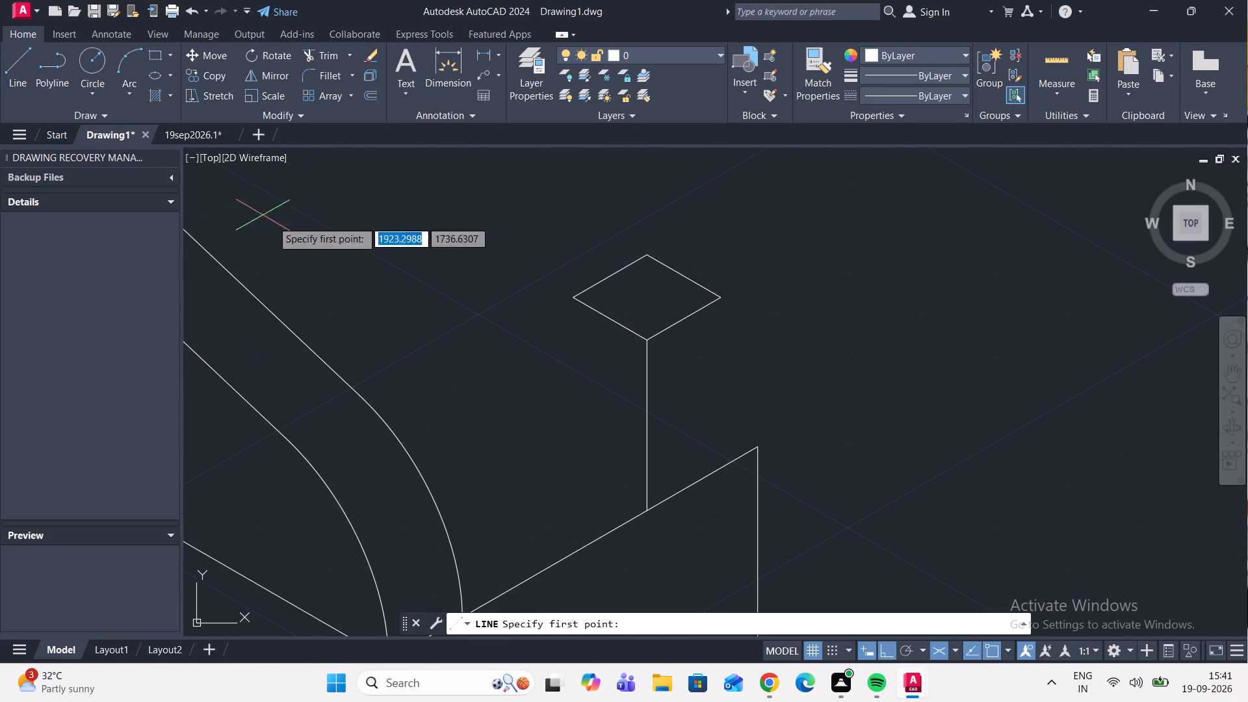
left_click(646, 513)
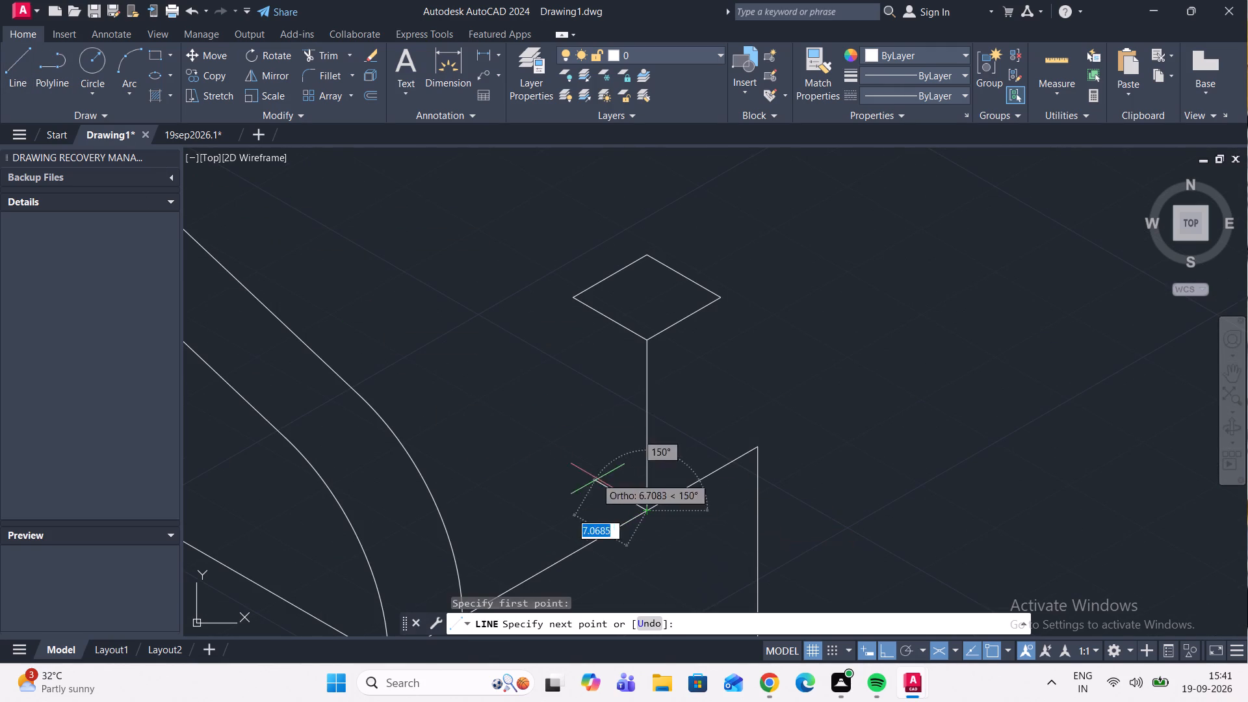
type("40")
key("Return")
scroll(463, 289, "down", 2)
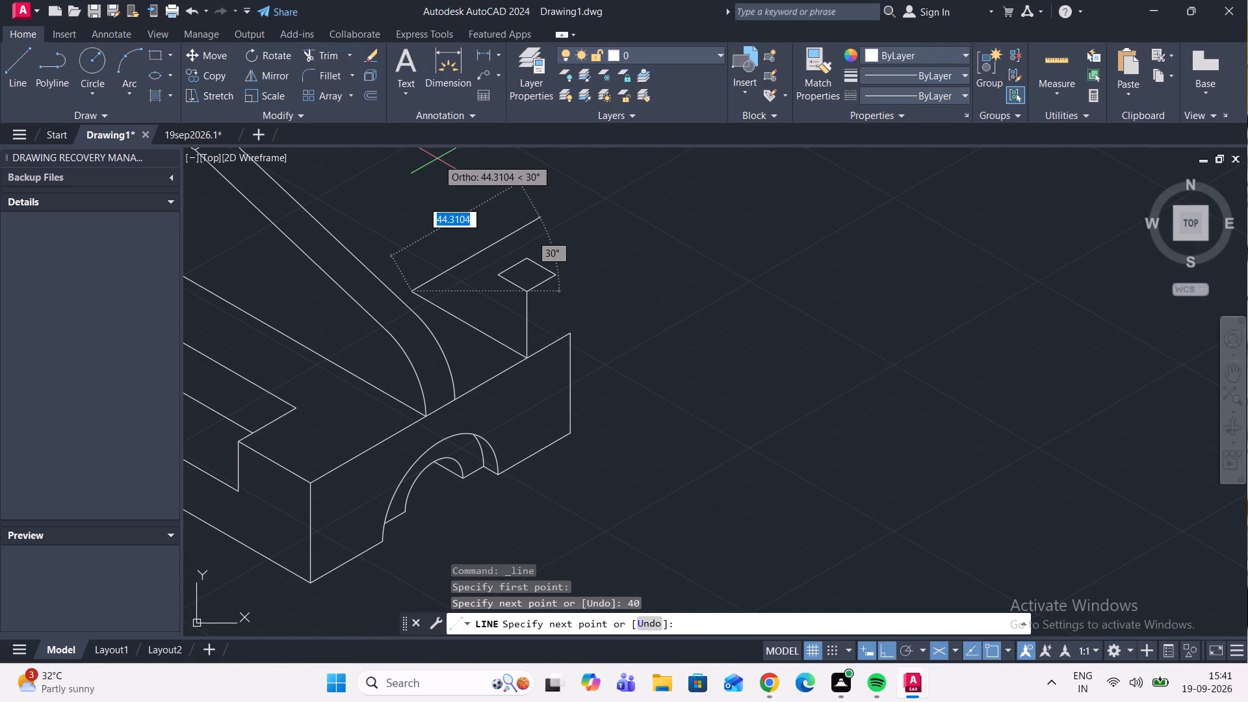
key("F5")
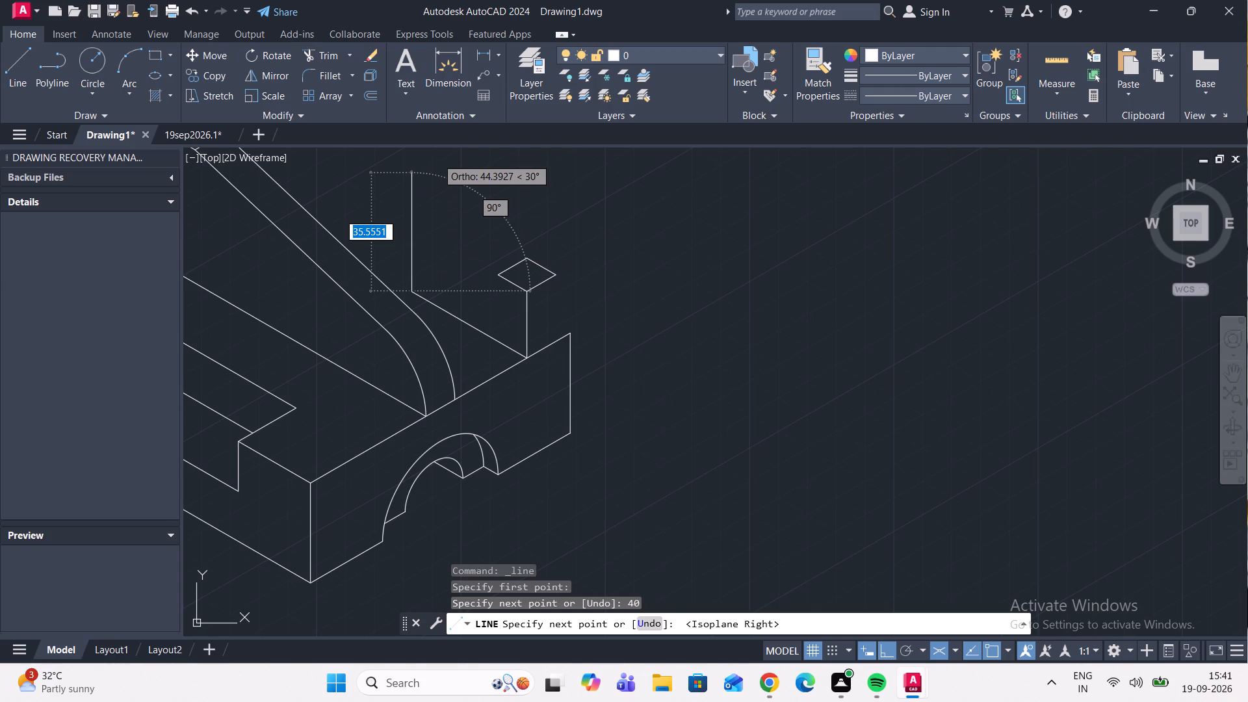
key("2")
key("0")
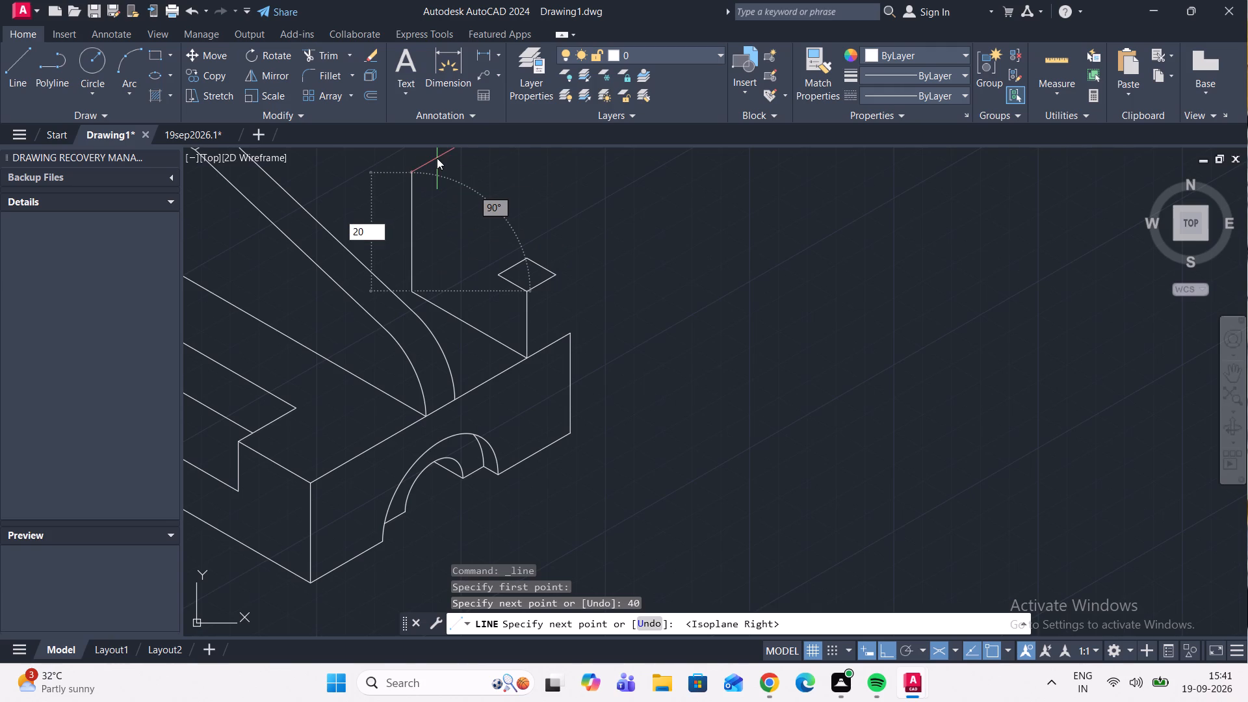
key("Return")
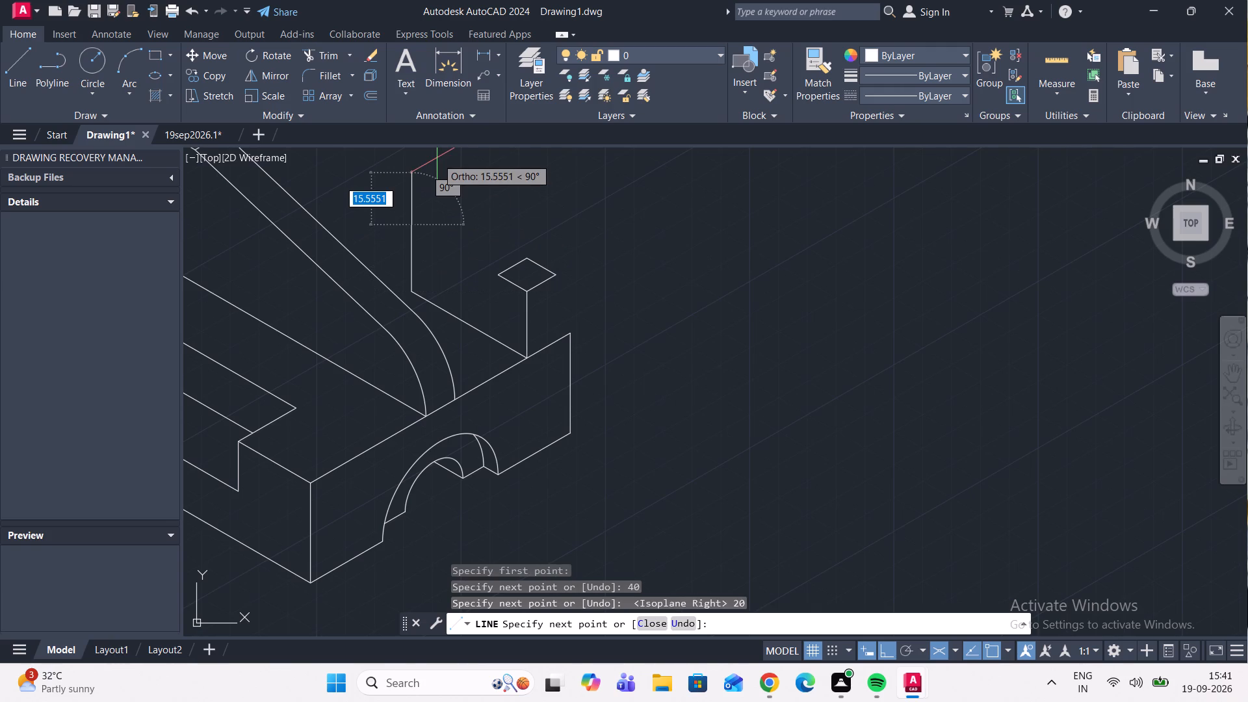
key("Escape")
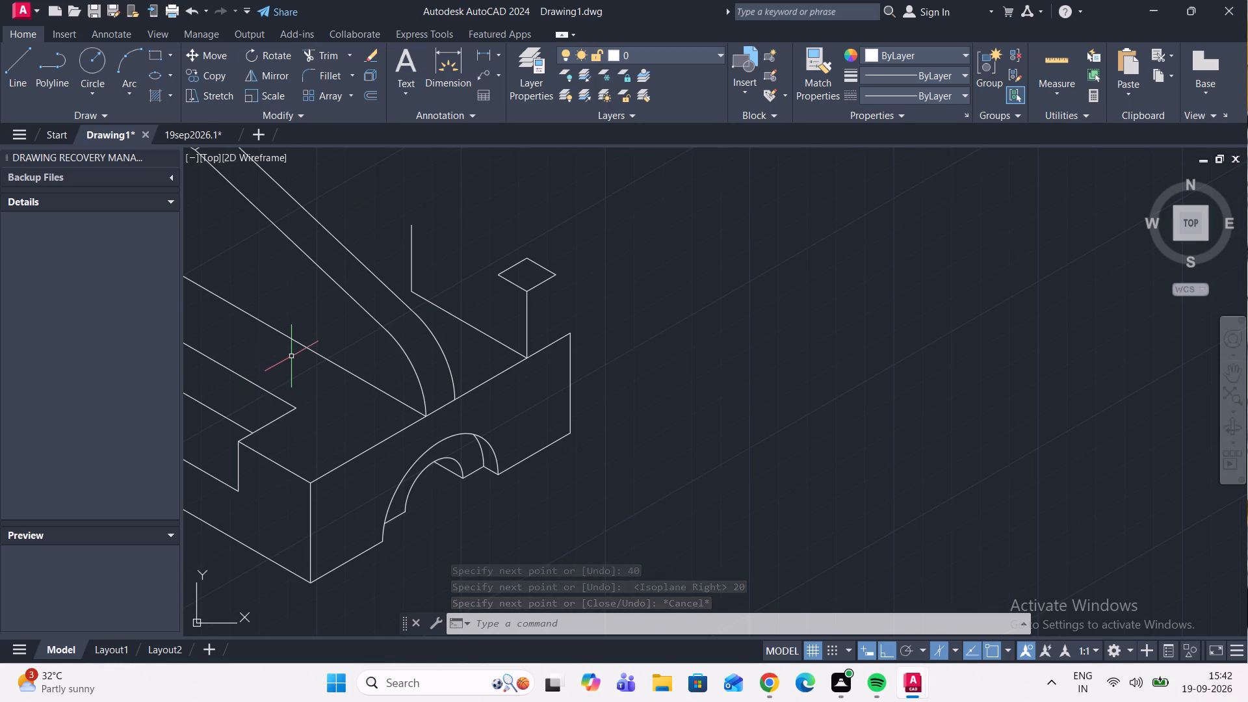
Start an isometric circle with the Ellipse Isocircle option near the new rear vertical line beside the sloped rib.
scroll(296, 352, "down", 2)
middle_click_drag(286, 327, 363, 347)
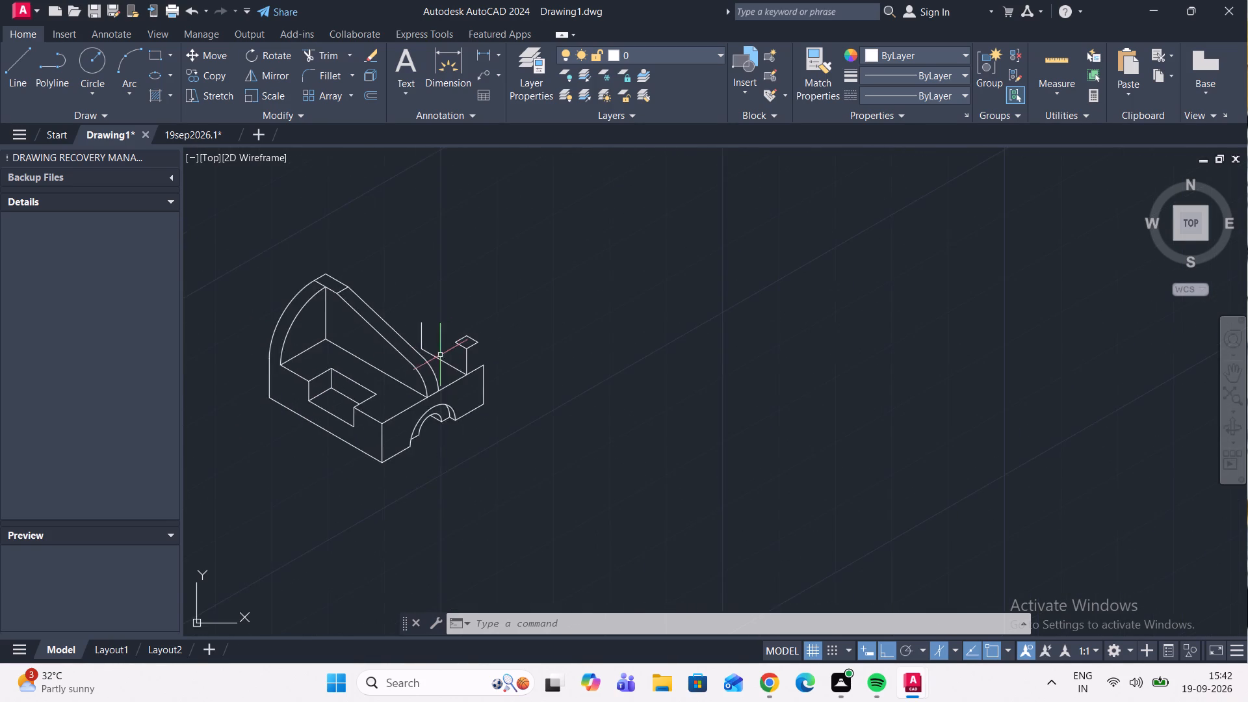
scroll(420, 343, "up", 2)
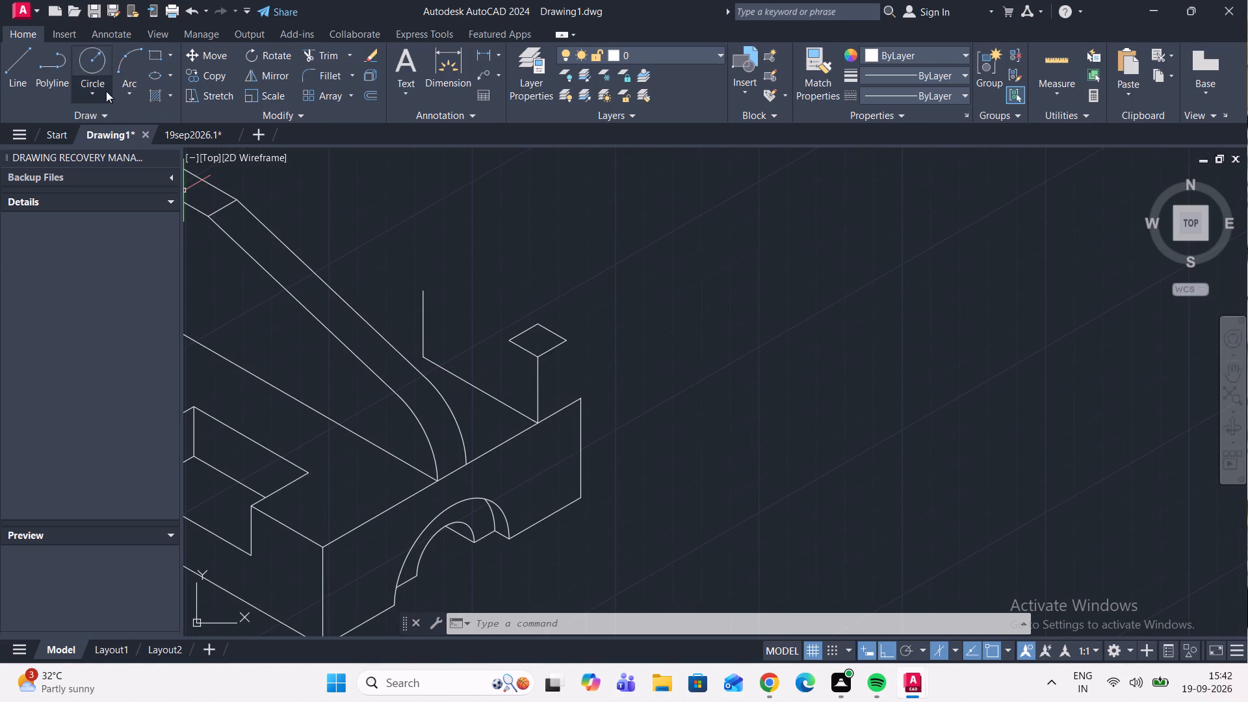
left_click(166, 75)
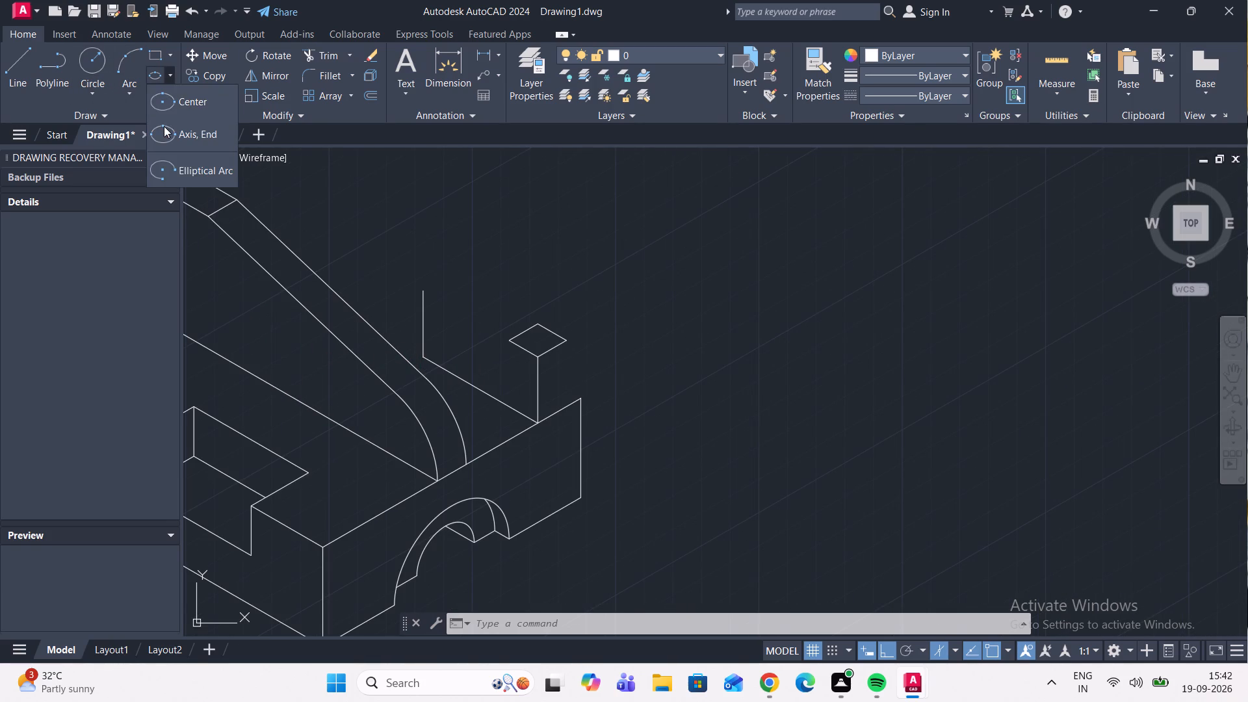
left_click(164, 126)
left_click(814, 622)
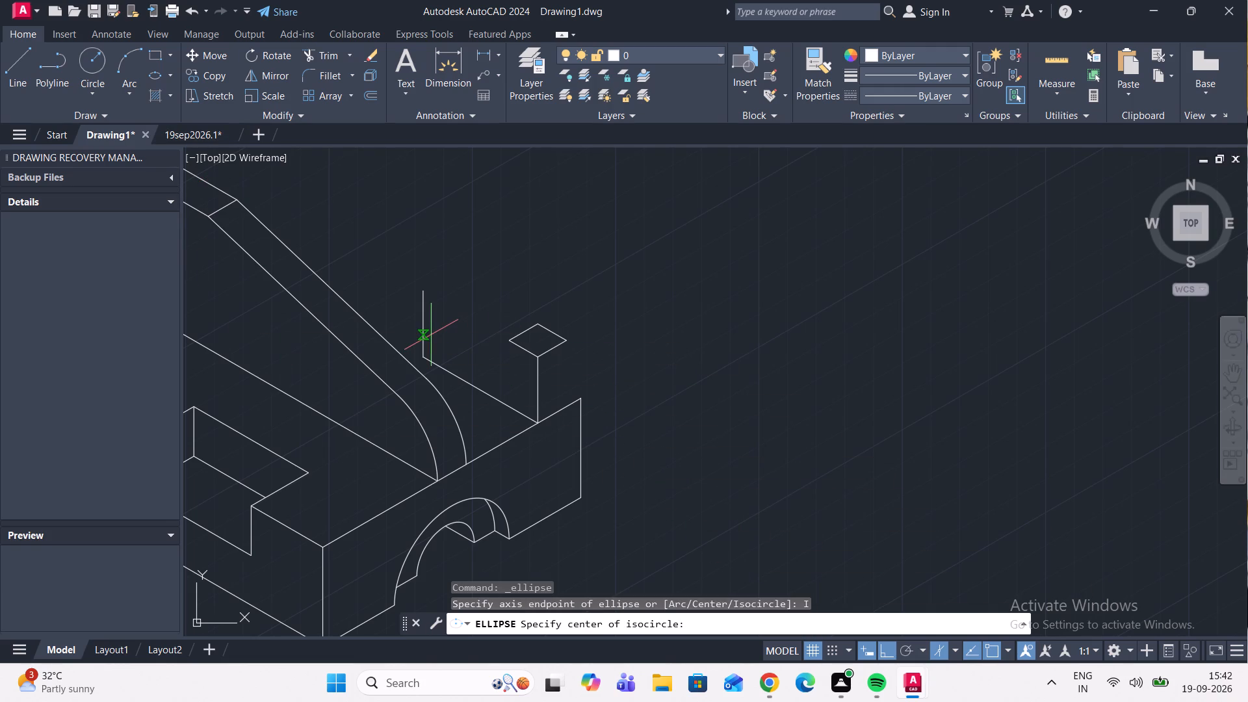
middle_click_drag(431, 335, 491, 411)
scroll(491, 416, "up", 1)
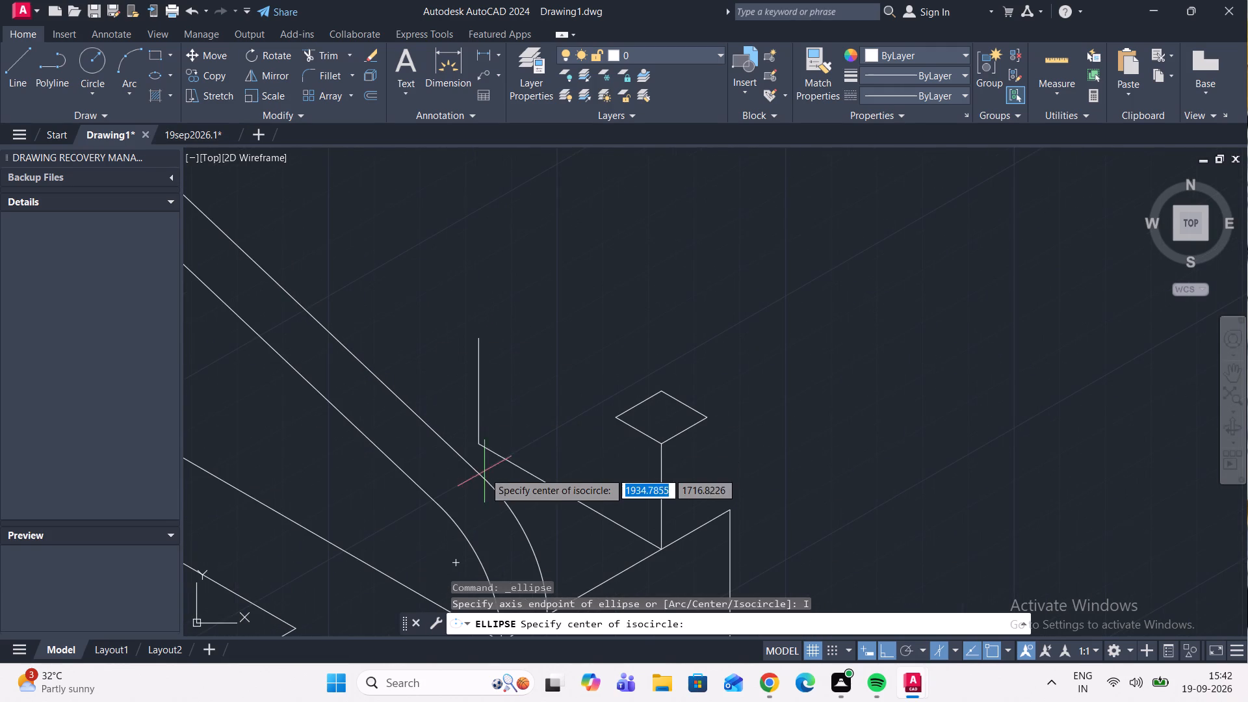
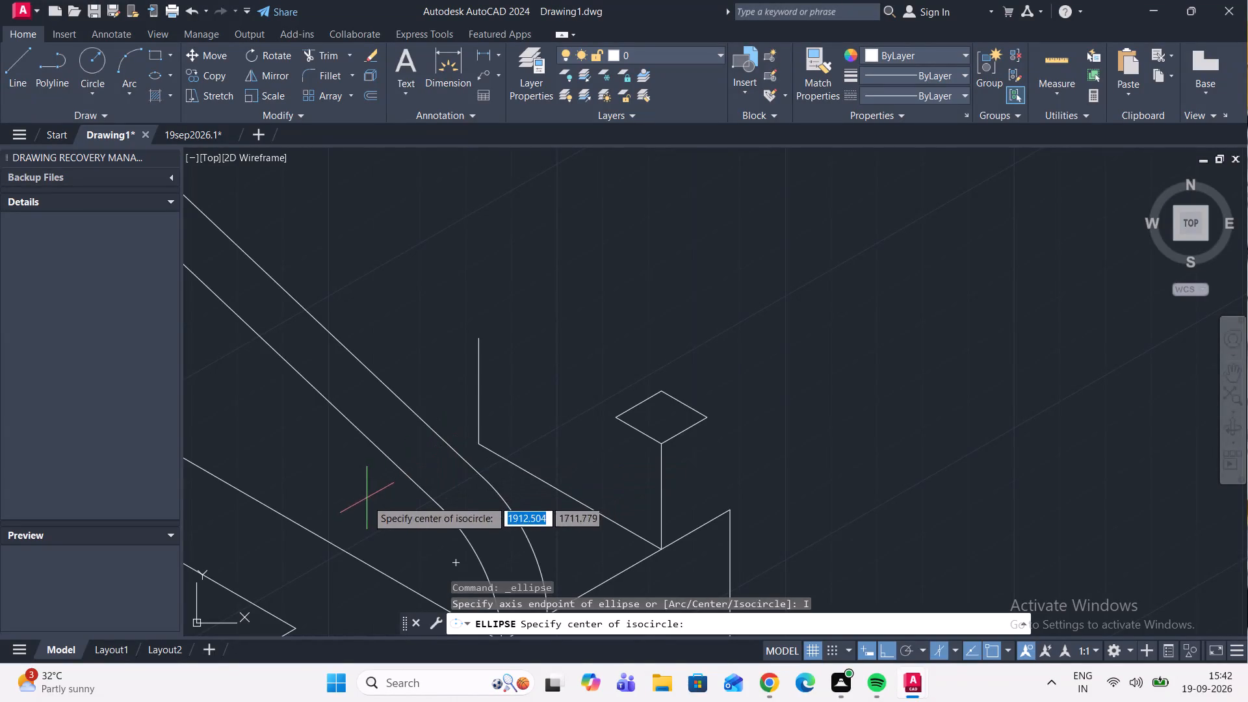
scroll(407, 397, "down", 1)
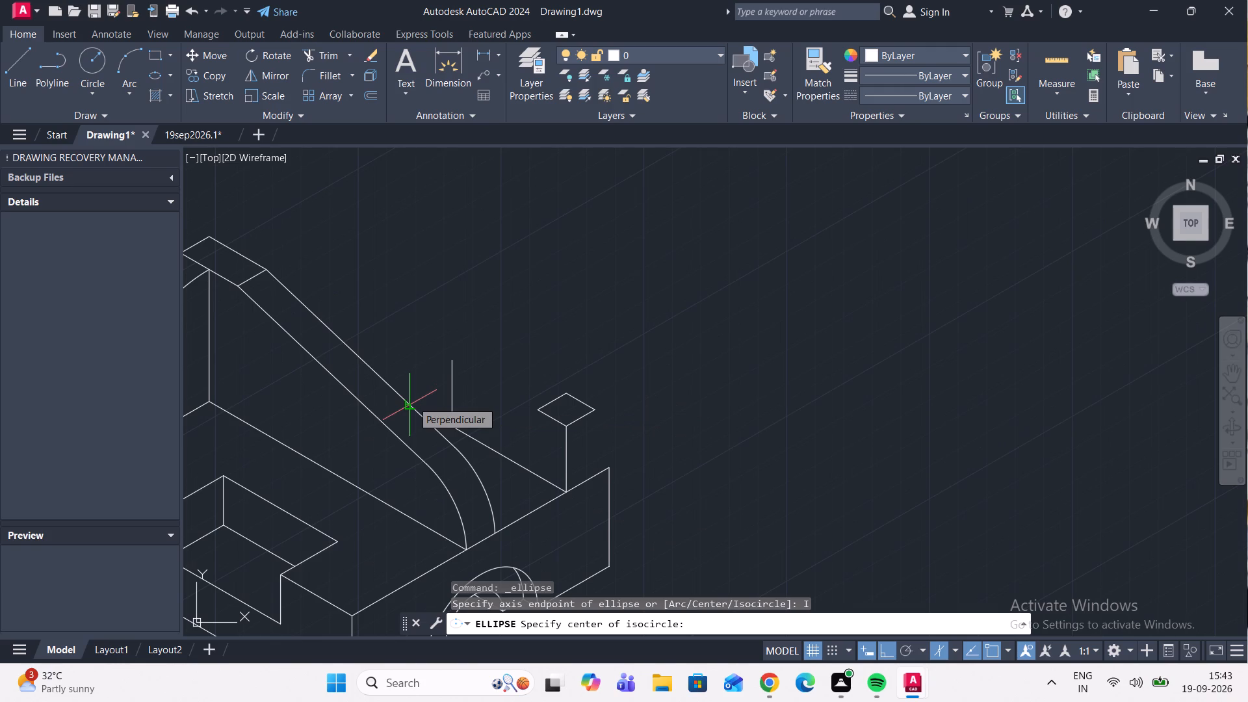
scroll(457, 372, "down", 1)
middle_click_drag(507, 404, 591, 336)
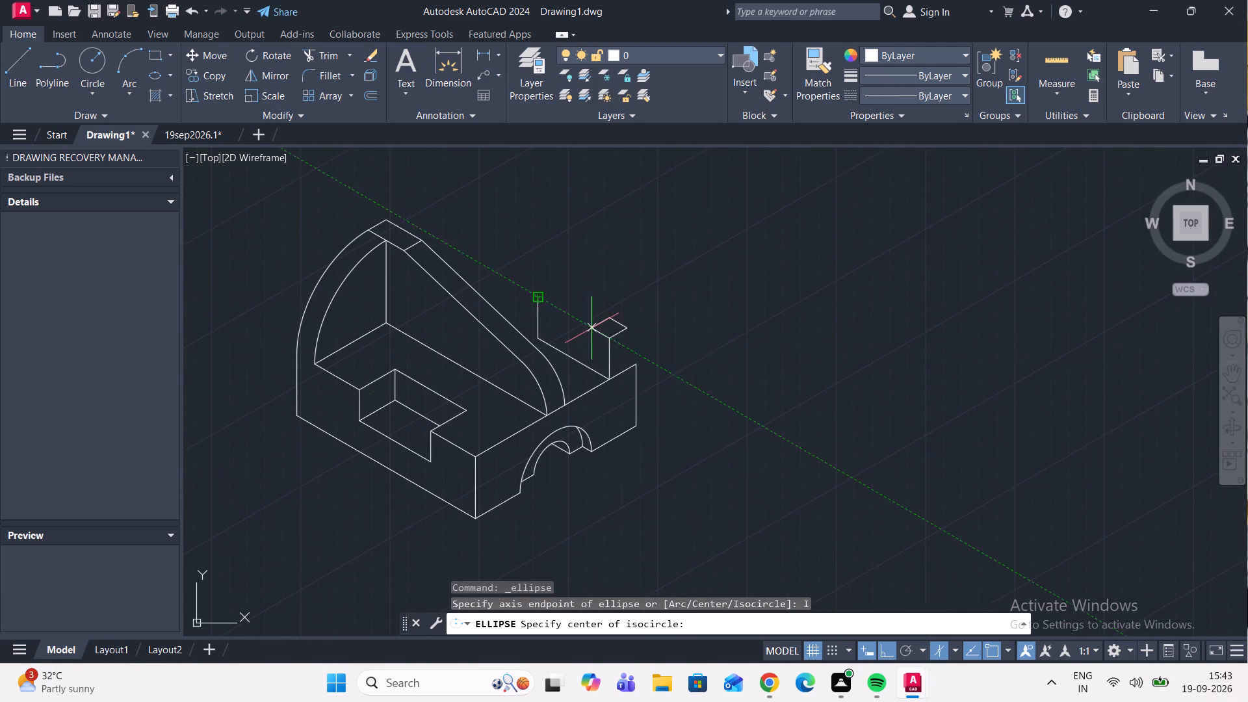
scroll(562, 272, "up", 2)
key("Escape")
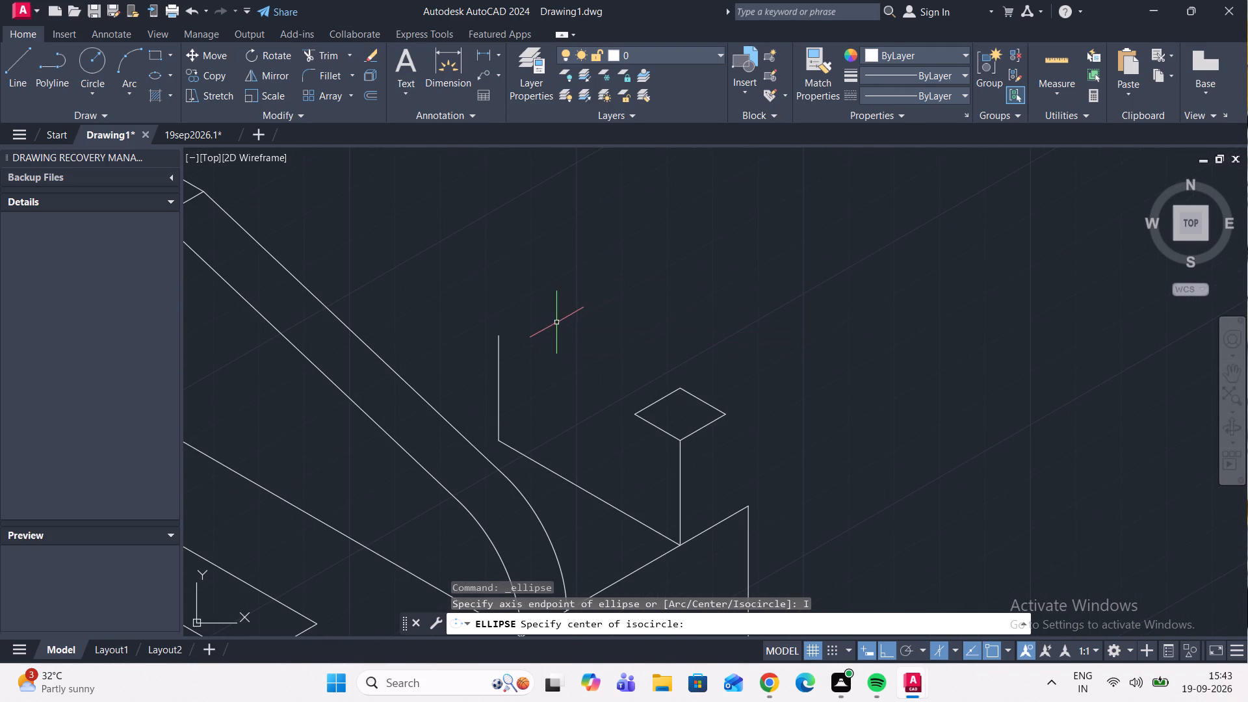
Draw a radius 40 isometric circle in the left isoplane, centred on the top end of the rear 20-unit vertical line.
left_click(172, 73)
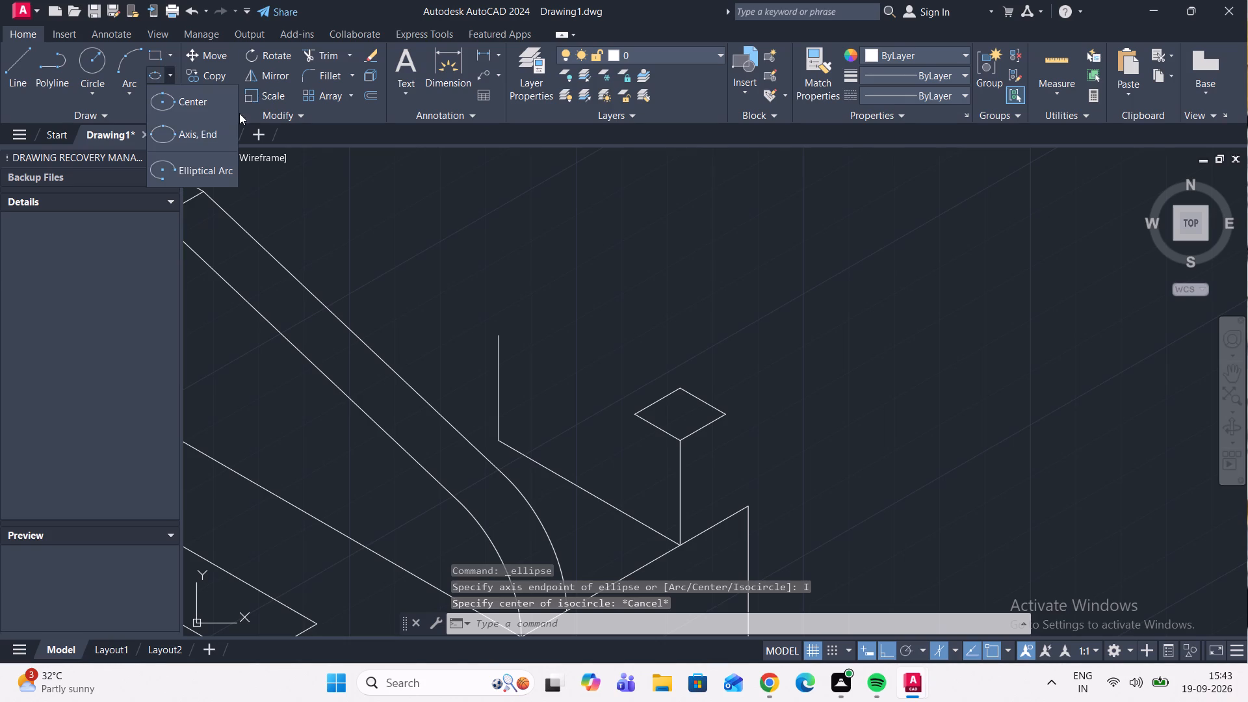
left_click(220, 128)
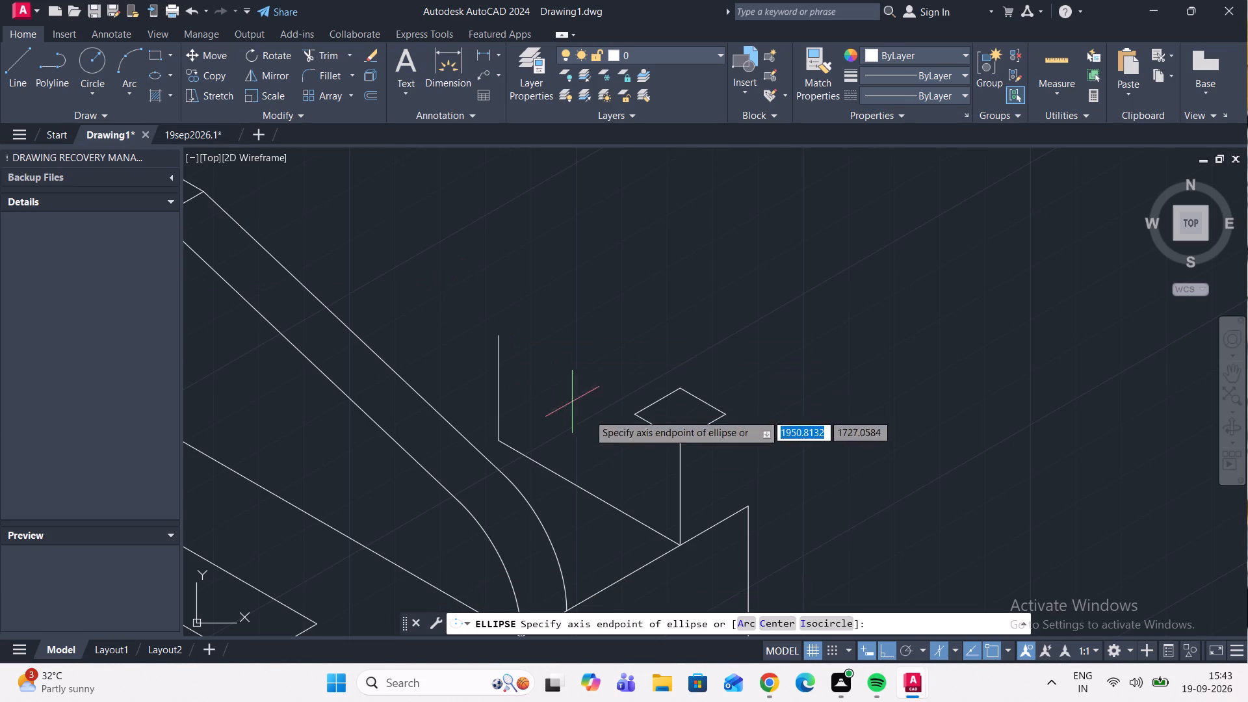
left_click(826, 625)
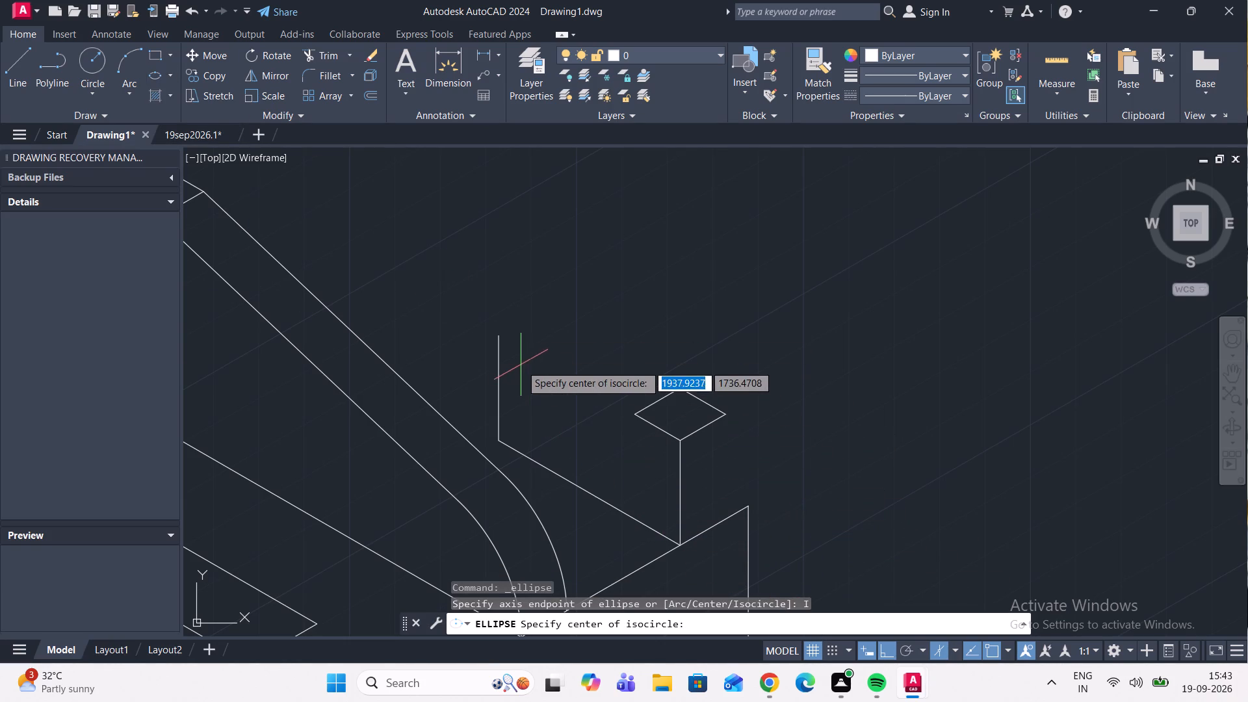
left_click(497, 339)
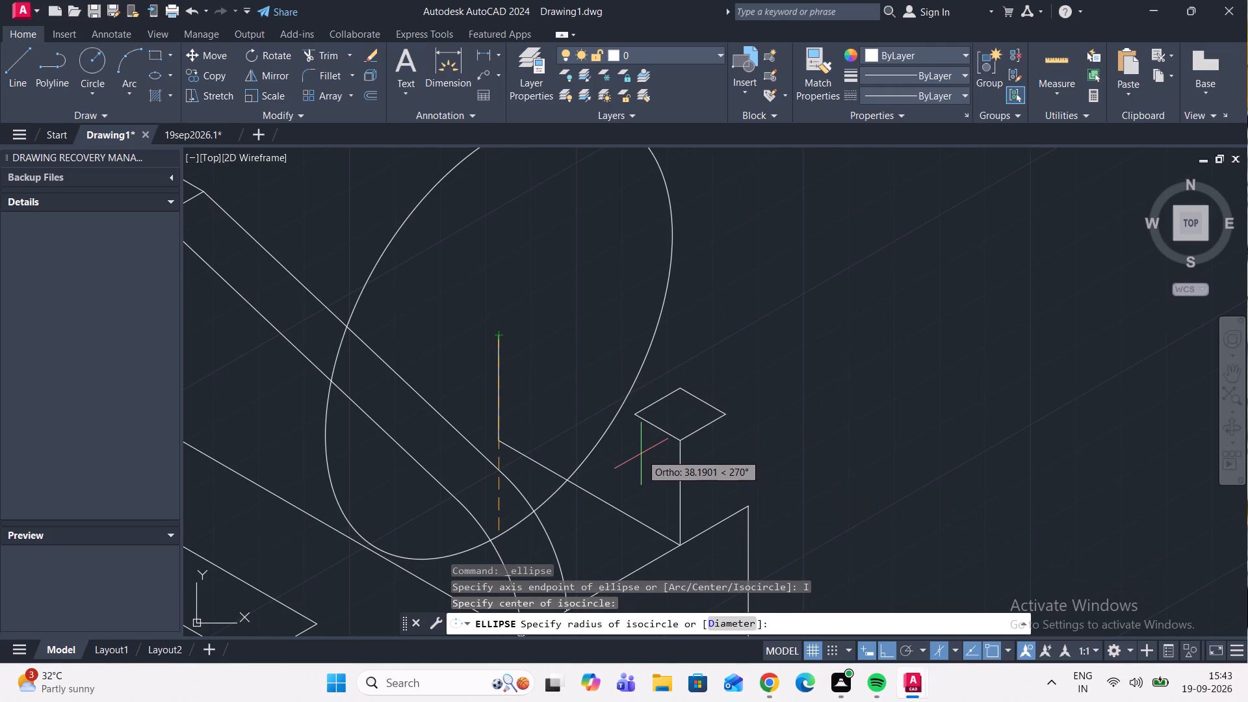
key("F5")
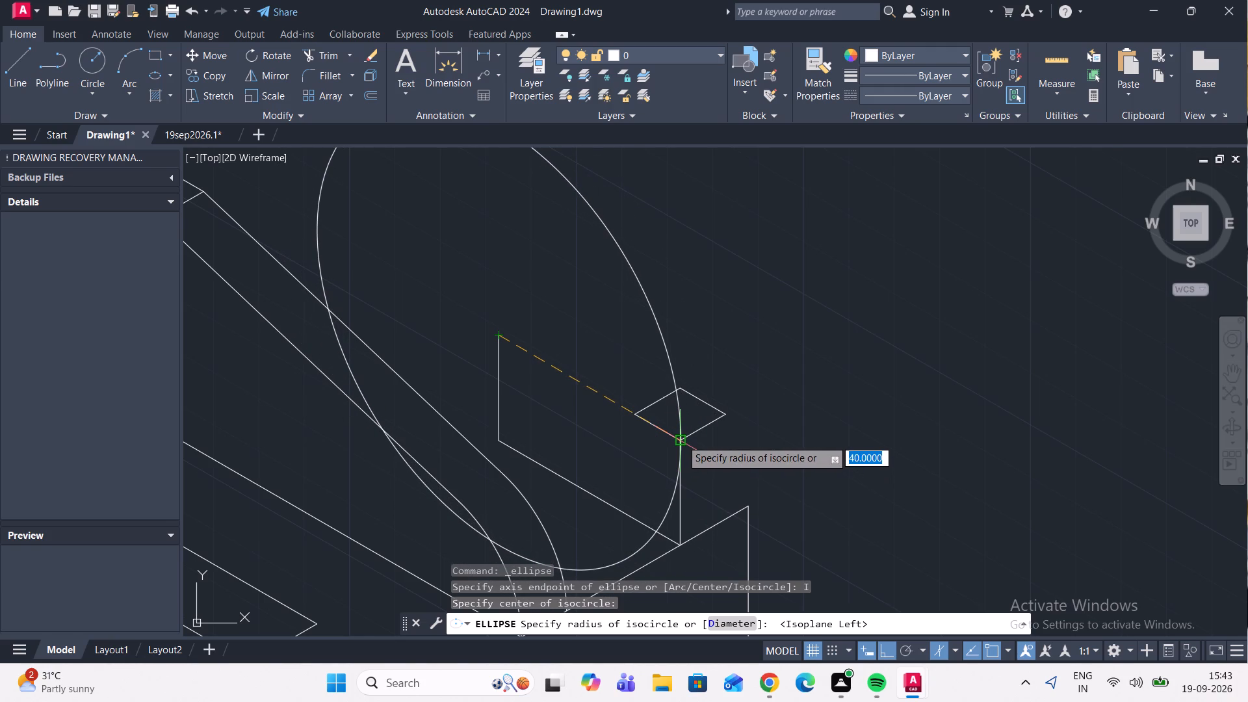
key("4")
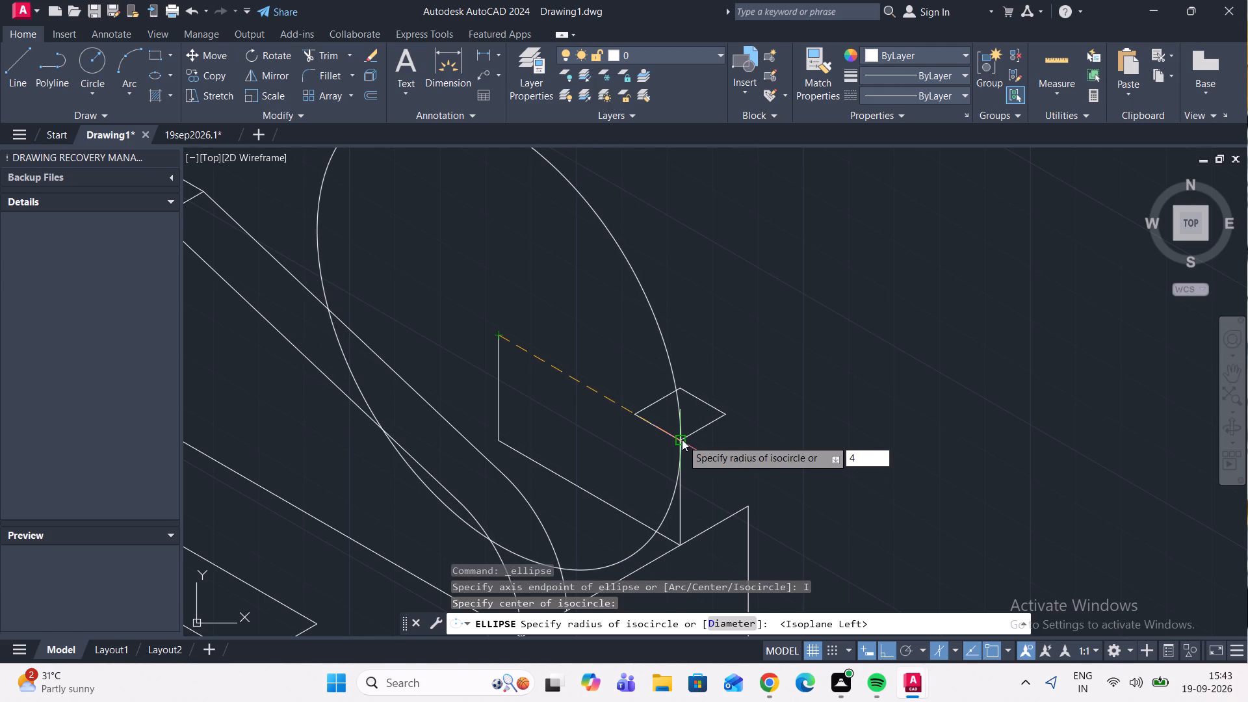
key("0")
key("Return")
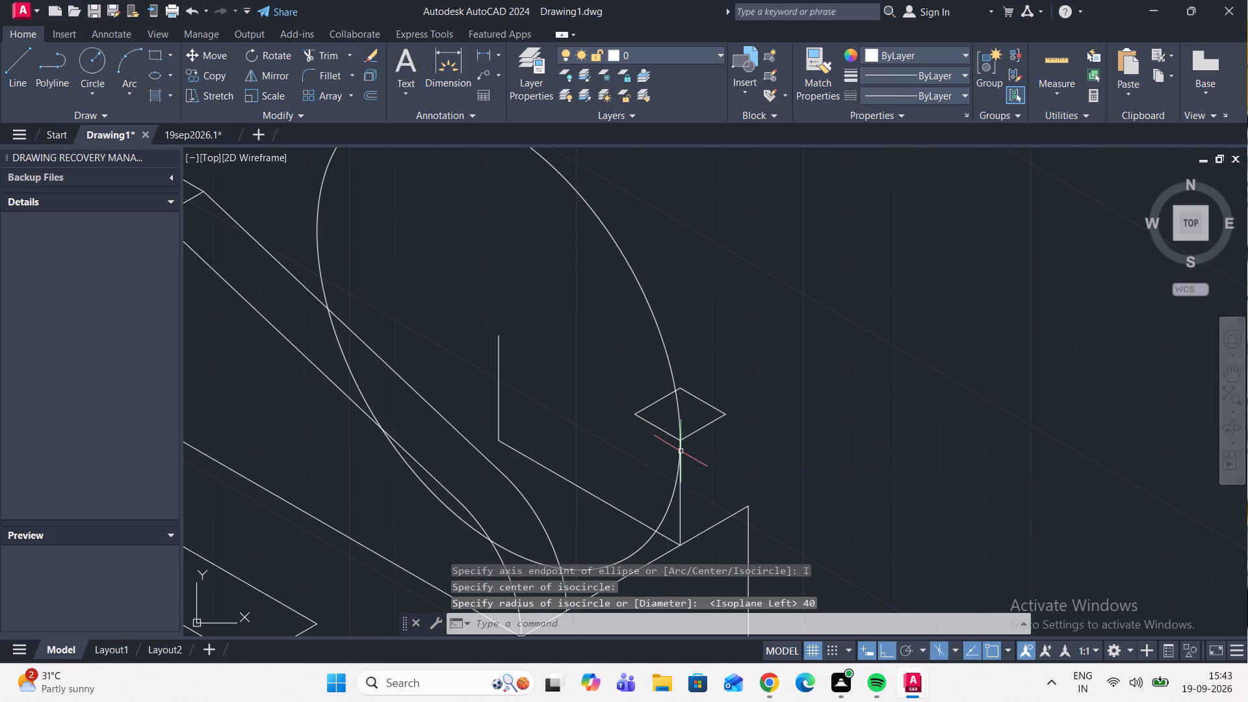
Copy the isometric circle using the rhombus's bottom corner as base point and its right corner as the destination.
scroll(609, 356, "down", 1)
middle_click_drag(622, 347, 627, 356)
left_click(695, 350)
left_click(618, 343)
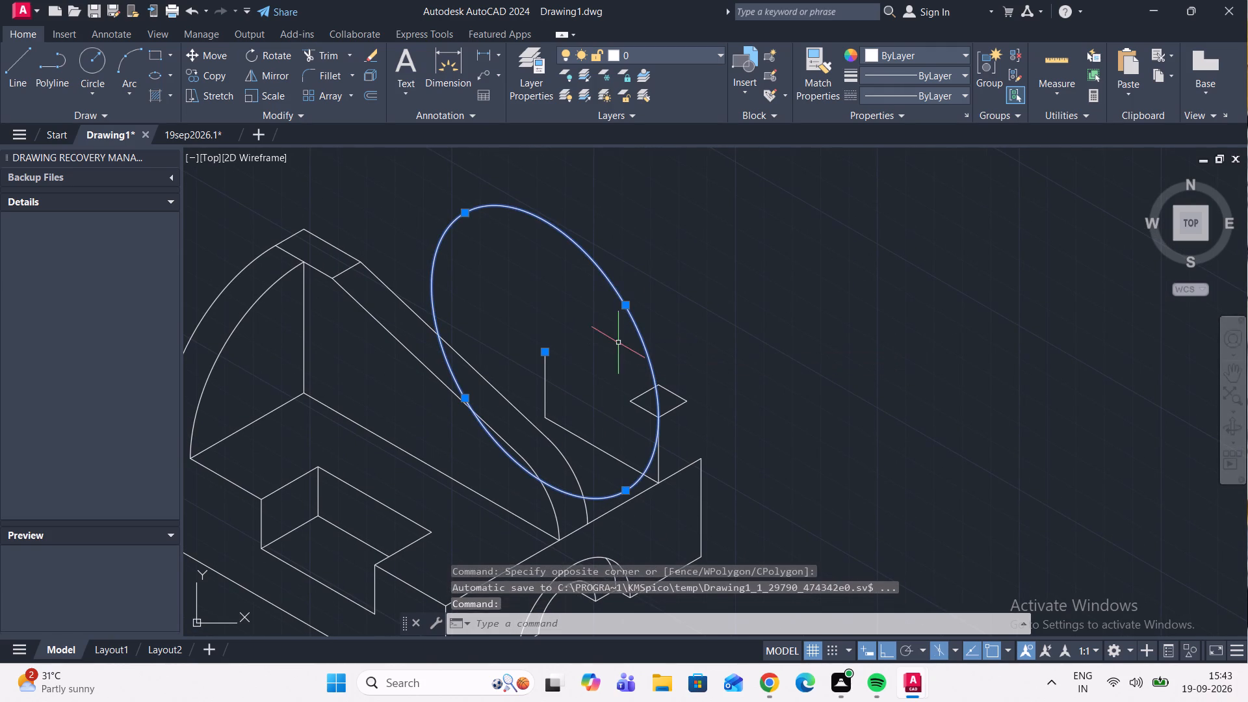
left_click(207, 80)
scroll(642, 405, "up", 2)
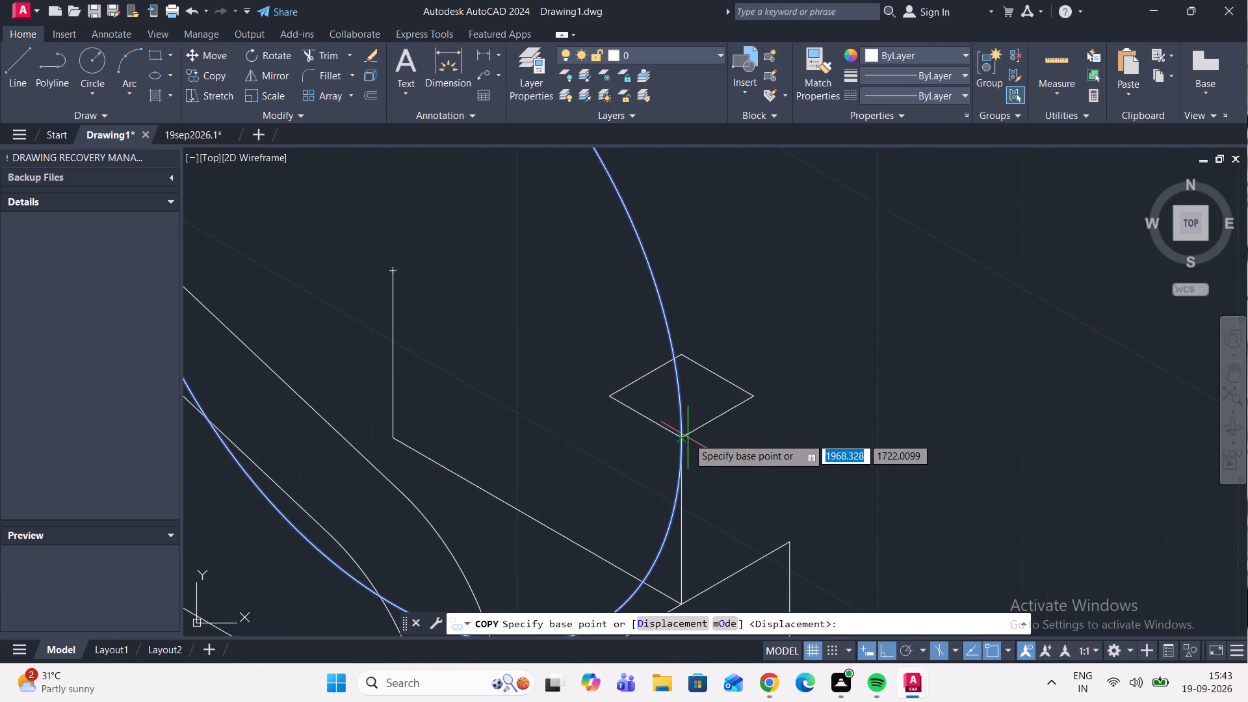
scroll(687, 436, "up", 5)
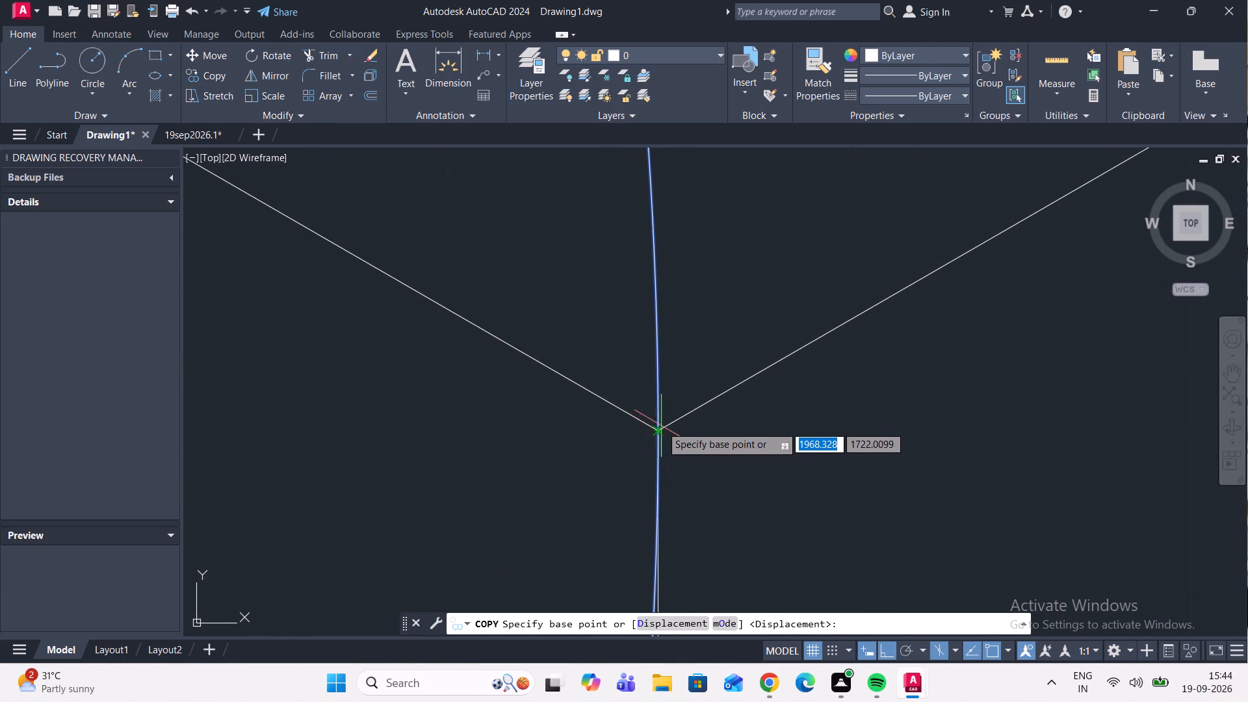
left_click(656, 434)
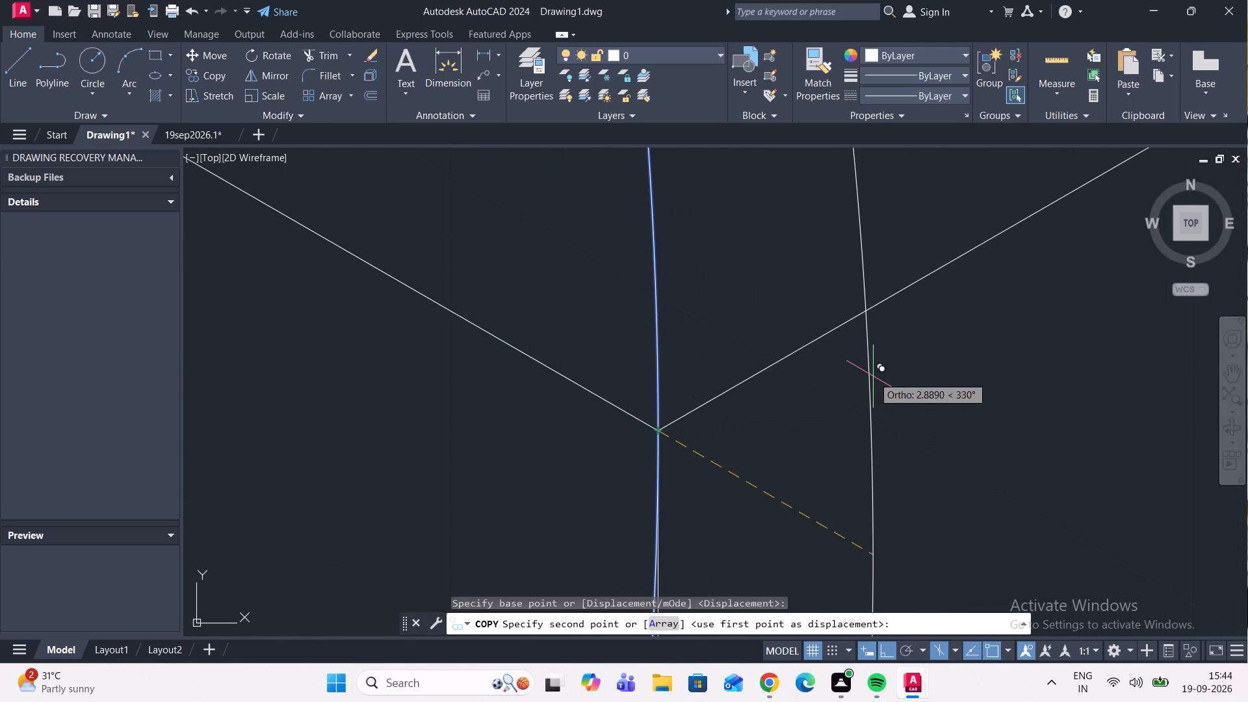
scroll(873, 376, "down", 3)
middle_click_drag(668, 541, 398, 645)
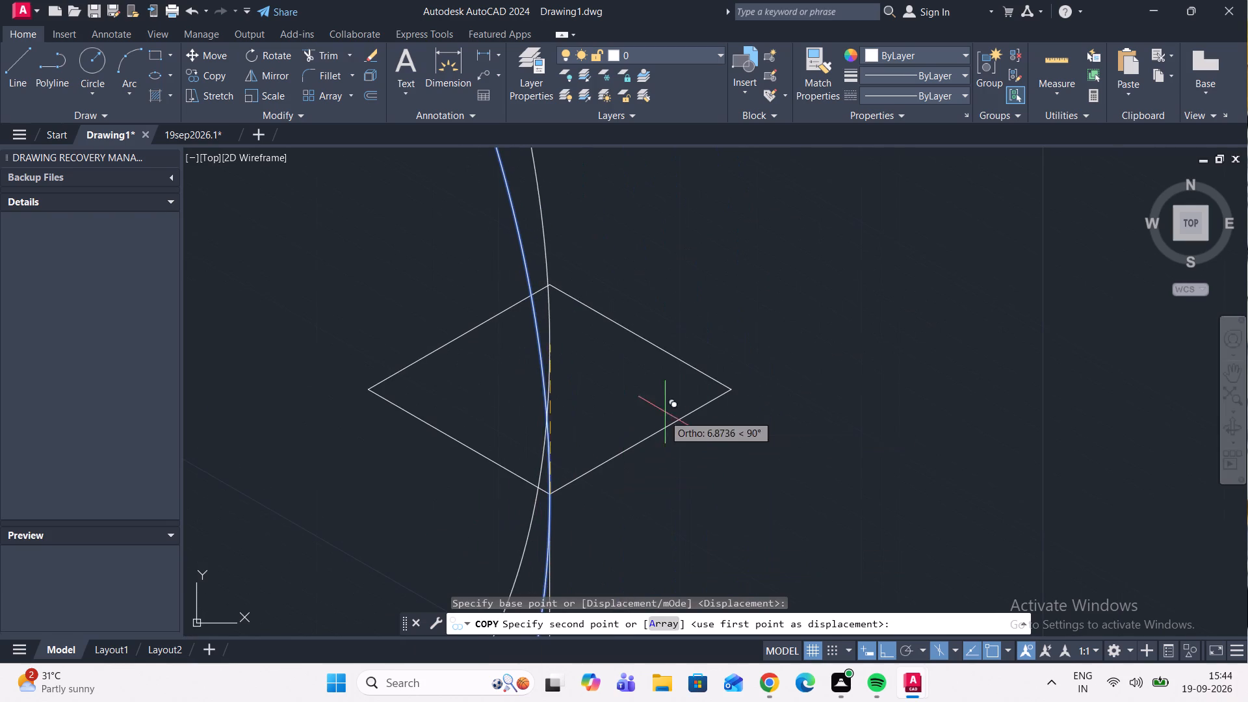
left_click(728, 392)
scroll(796, 404, "down", 5)
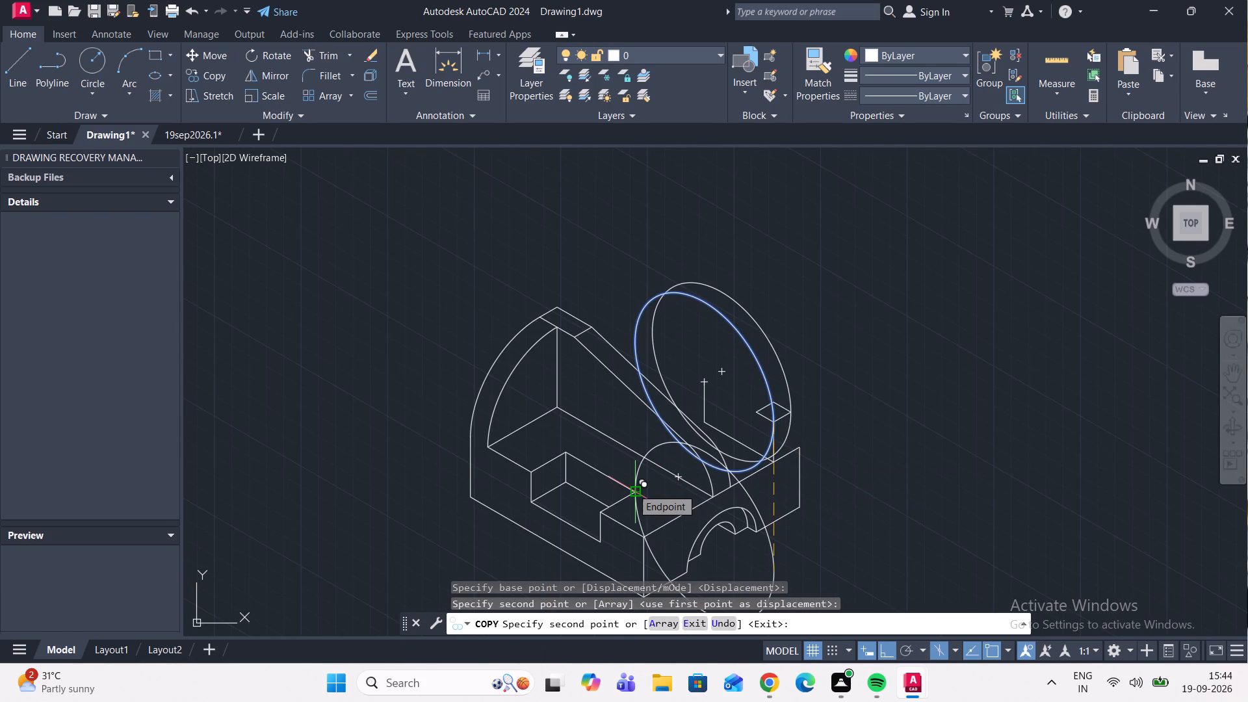
key("Escape")
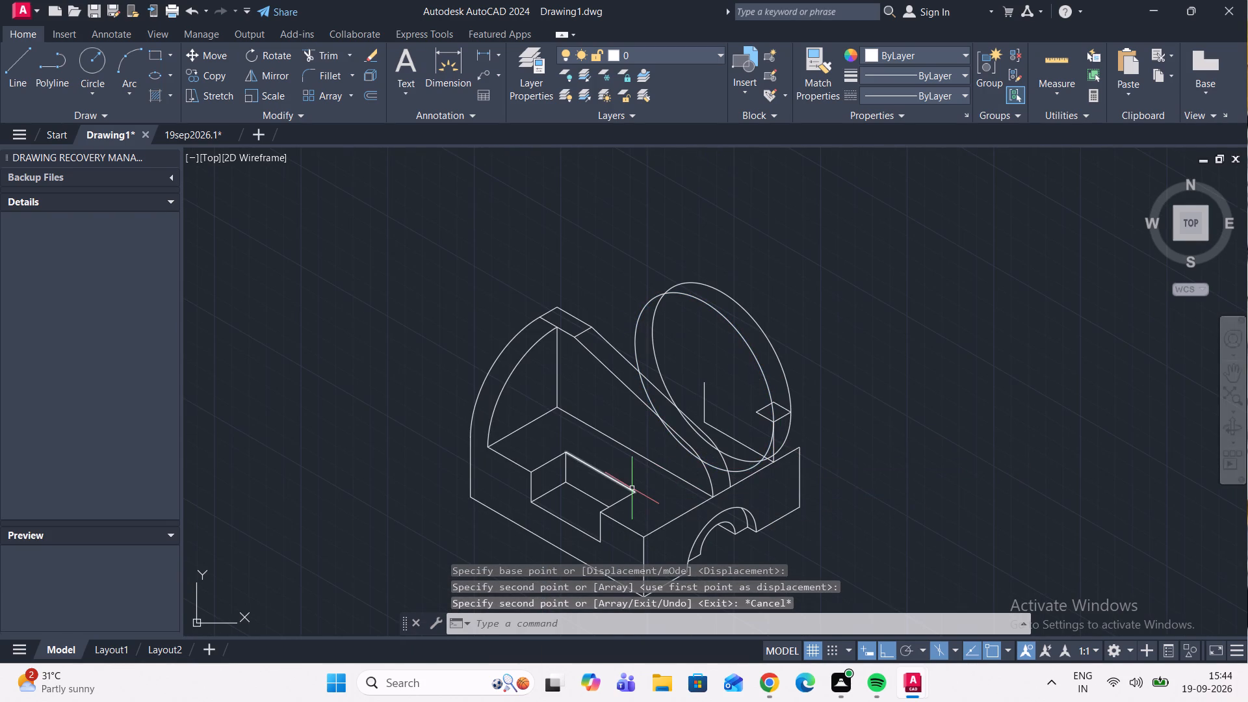
Draw a vertical line upward from the rhombus's left corner, ending just beyond the original isometric circle.
scroll(794, 393, "up", 1)
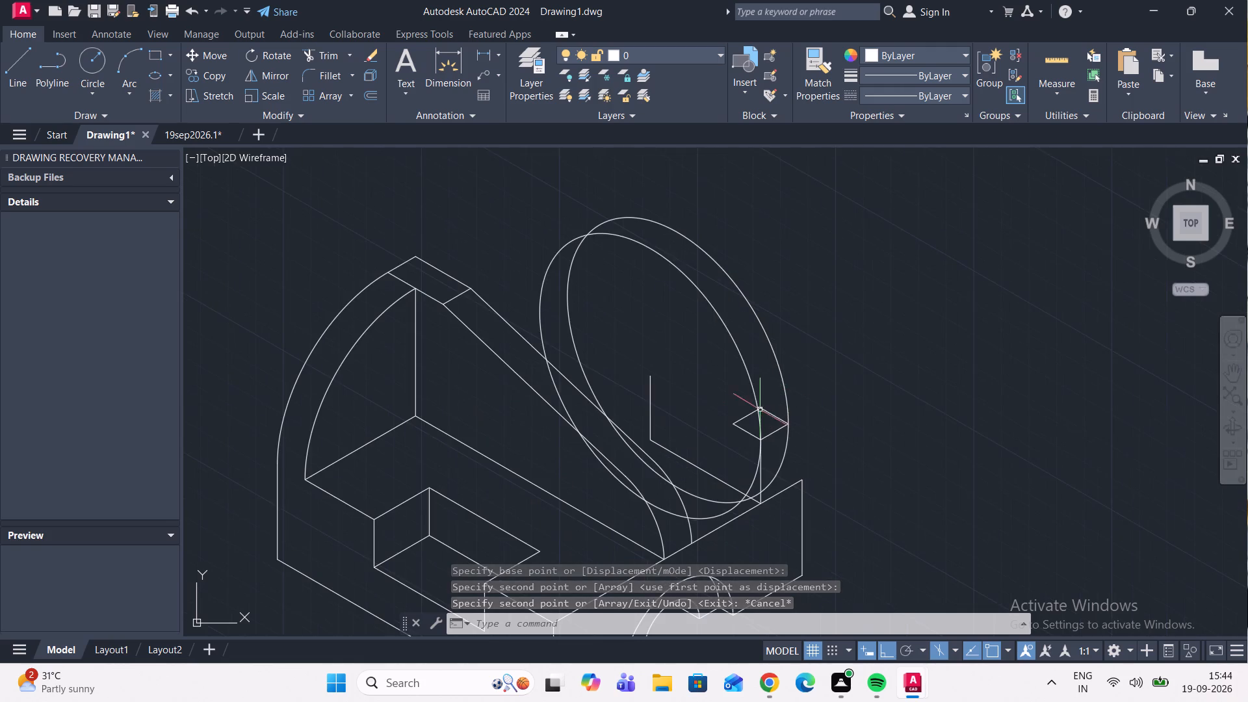
scroll(751, 423, "up", 2)
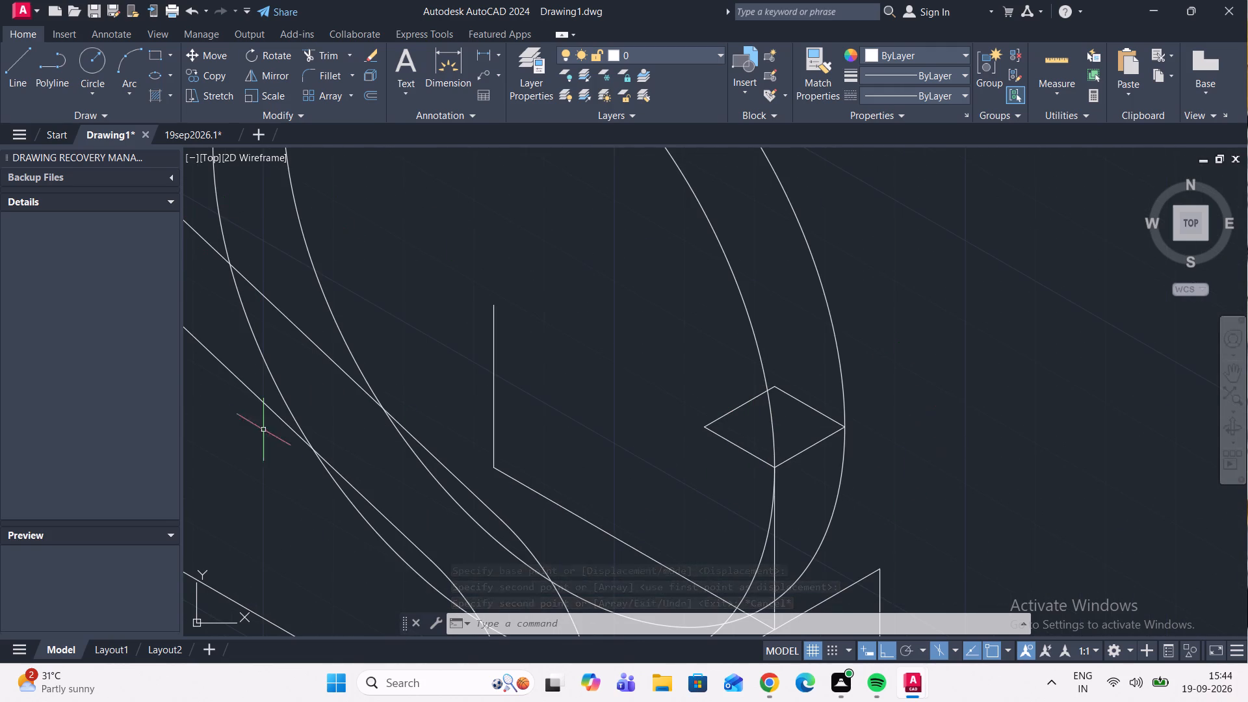
left_click(14, 62)
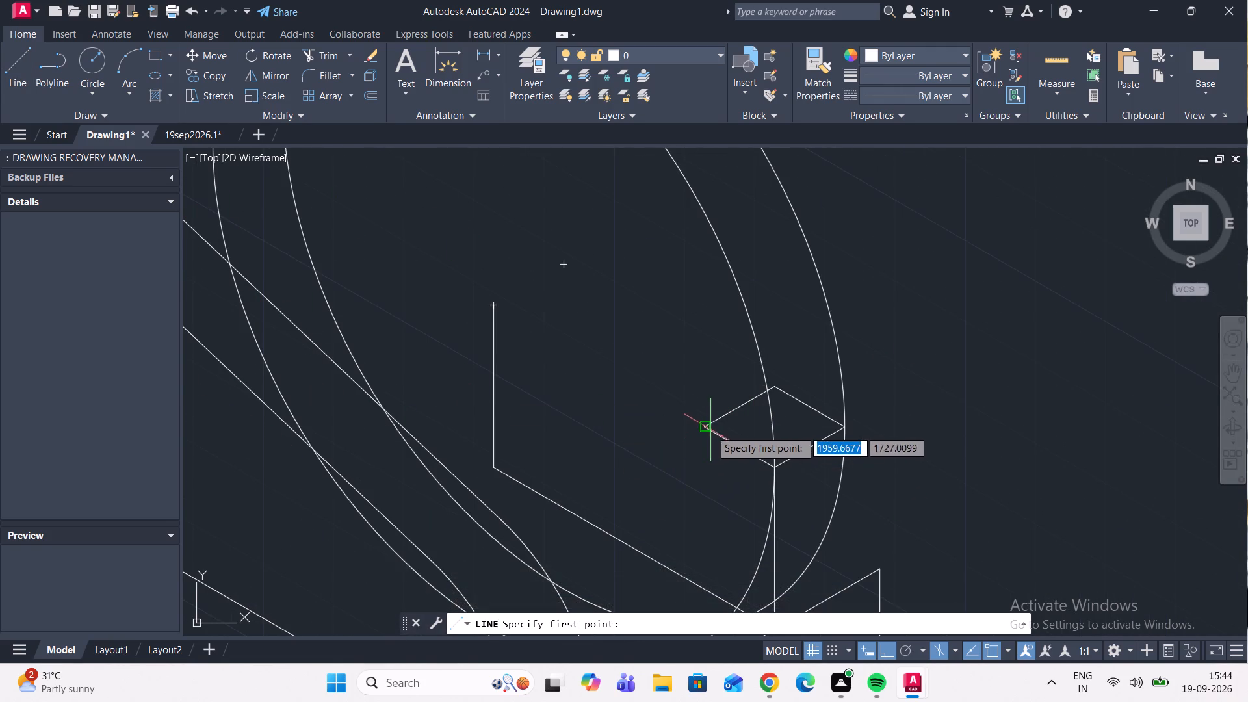
left_click(704, 431)
scroll(685, 196, "up", 1)
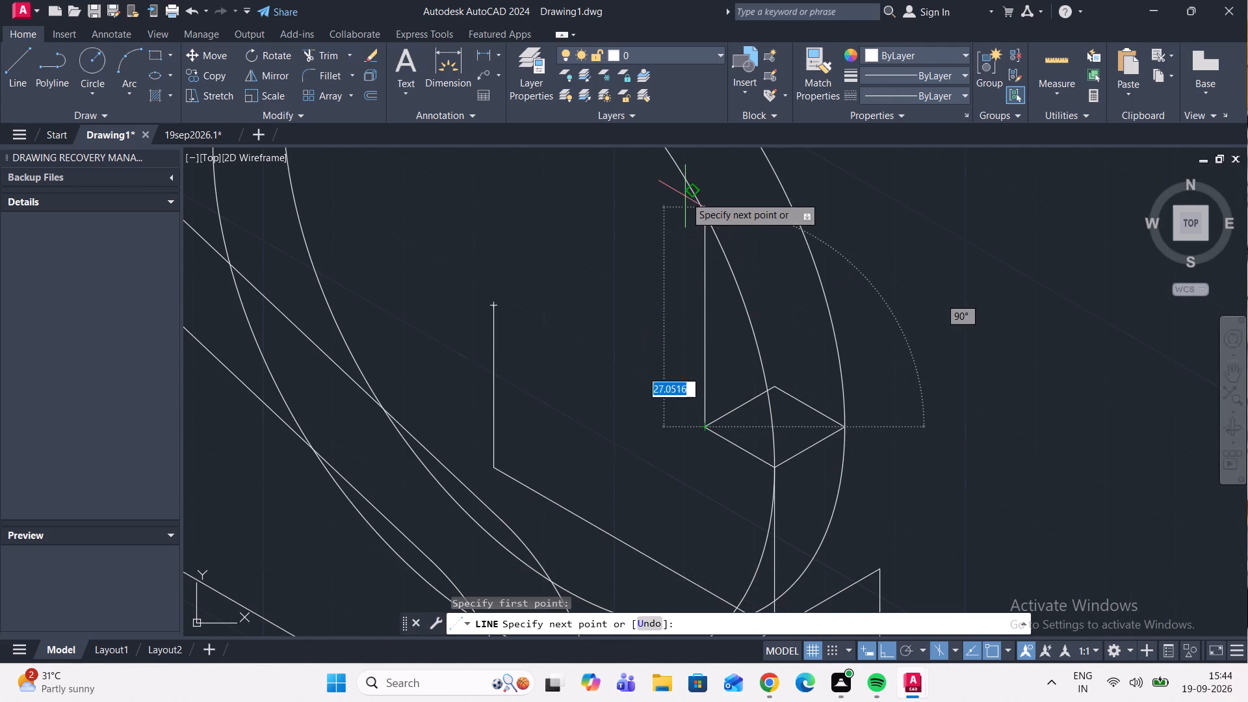
left_click(731, 195)
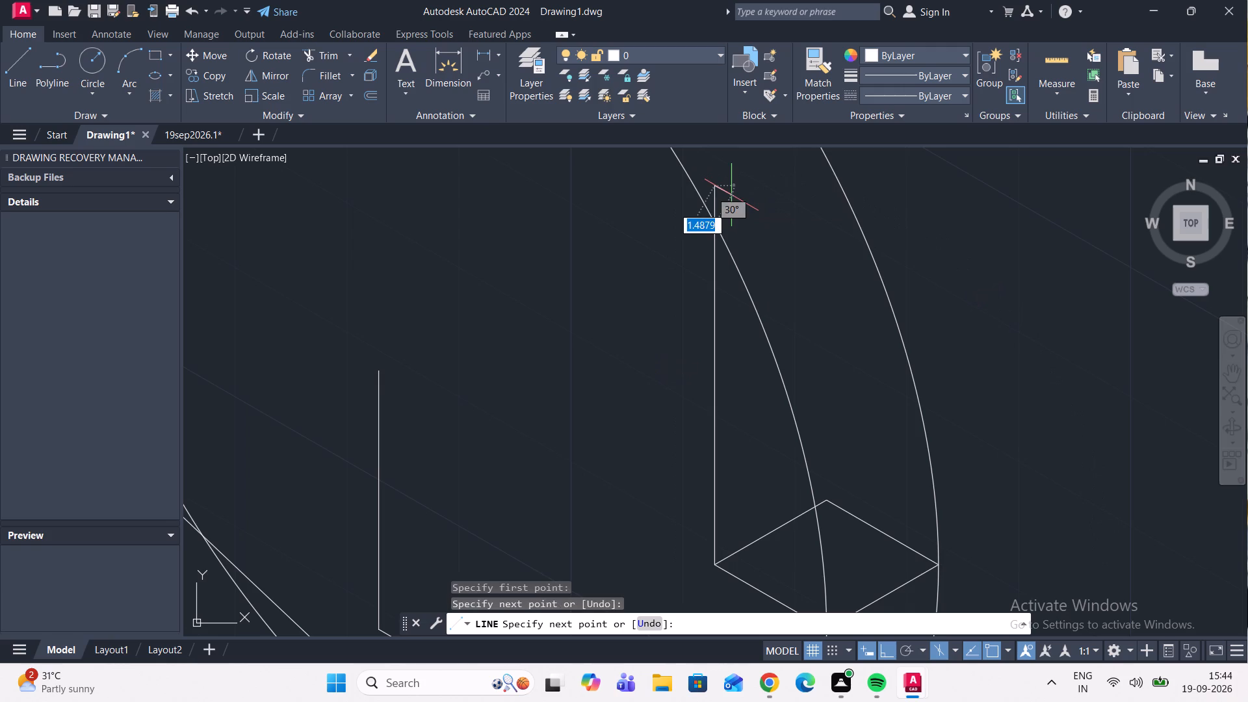
key("Escape")
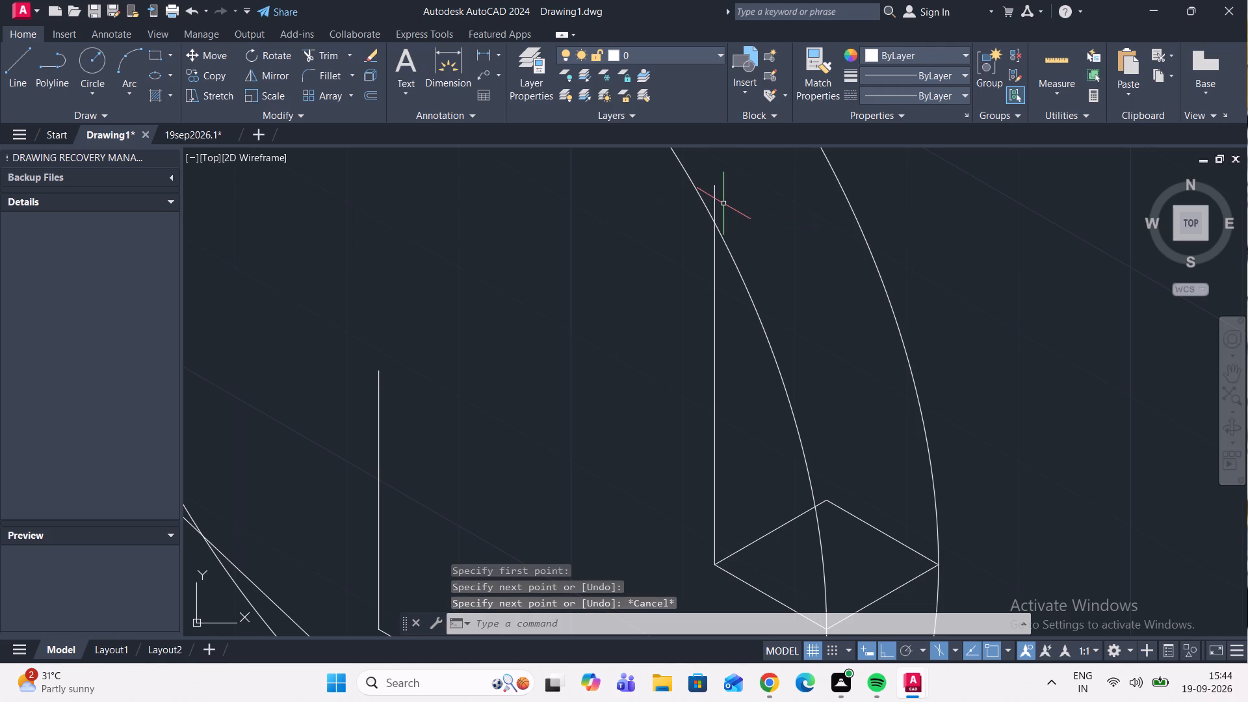
Draw a 30° line from where the new vertical line crosses the original isometric circle, extending past the copied circle.
left_click(13, 69)
middle_click_drag(639, 206, 430, 396)
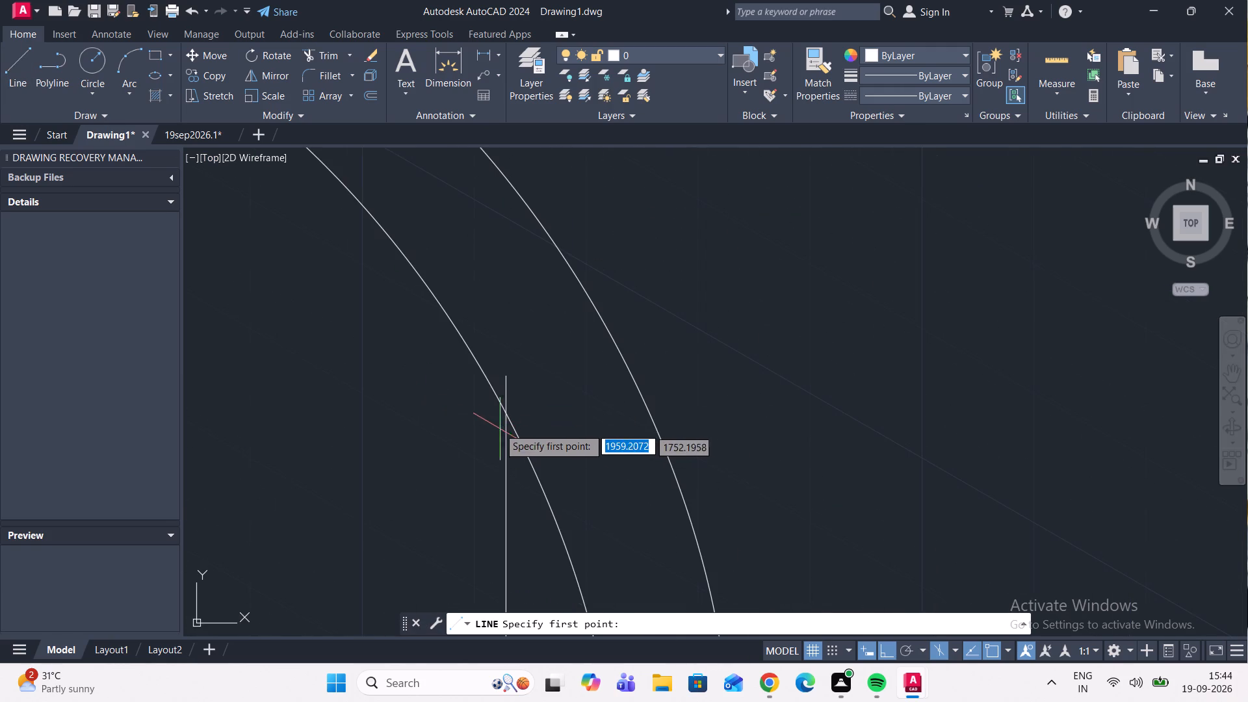
scroll(505, 412, "down", 3)
scroll(511, 414, "up", 1)
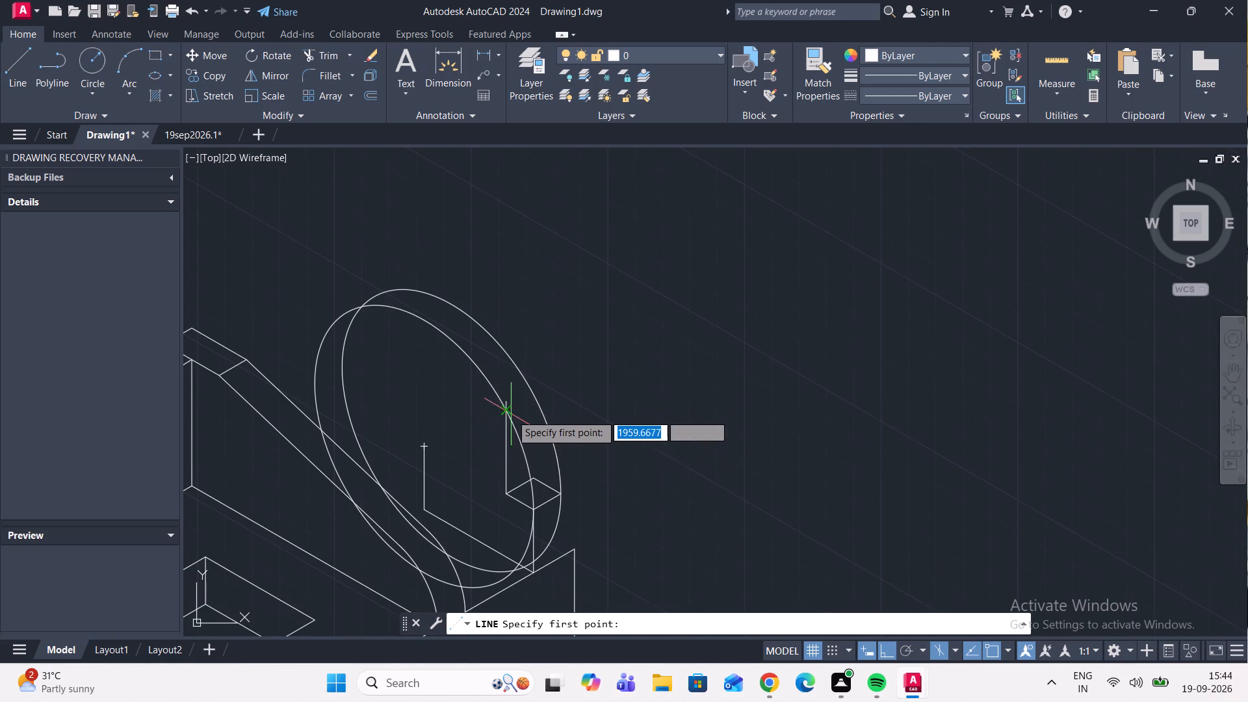
scroll(512, 413, "up", 2)
left_click(486, 399)
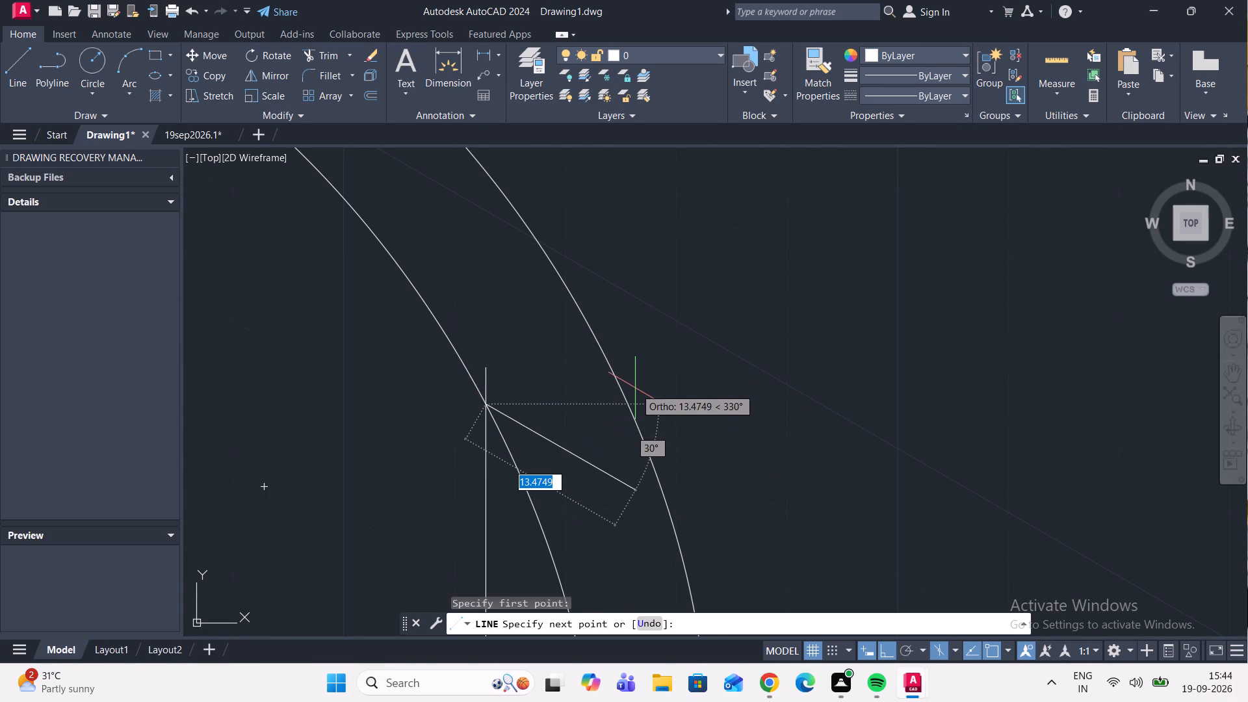
key("F5")
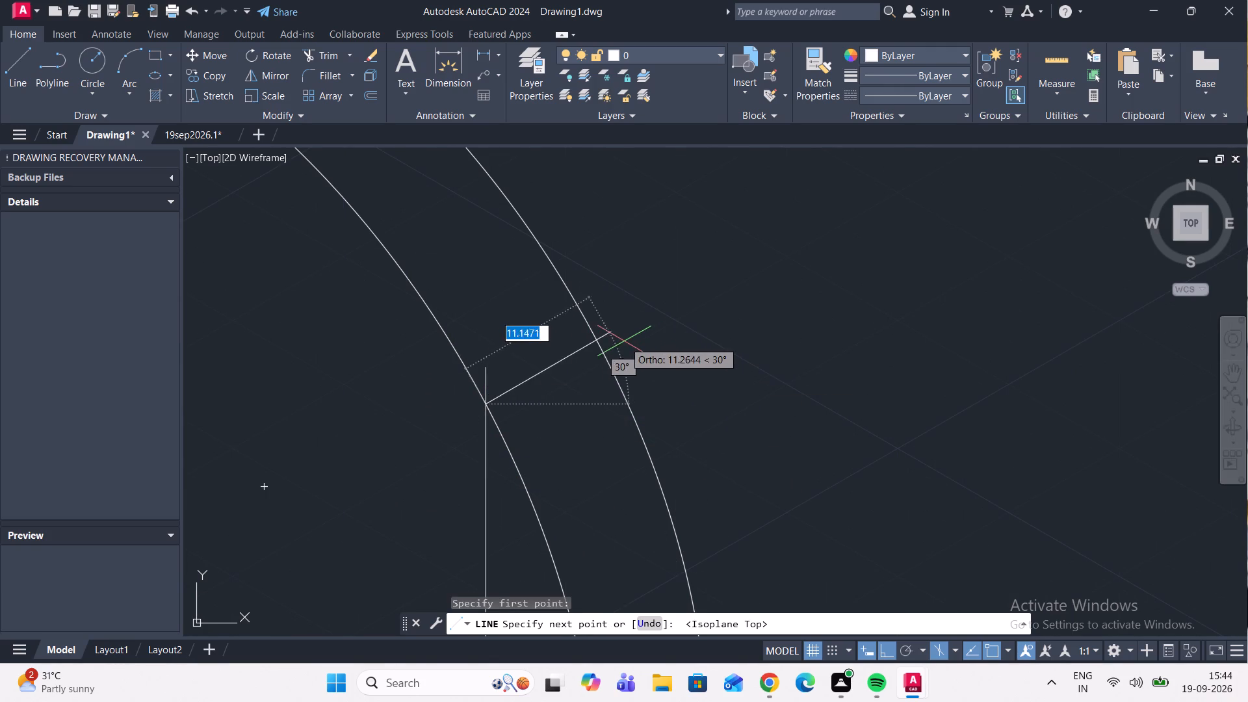
scroll(621, 343, "up", 1)
left_click(651, 295)
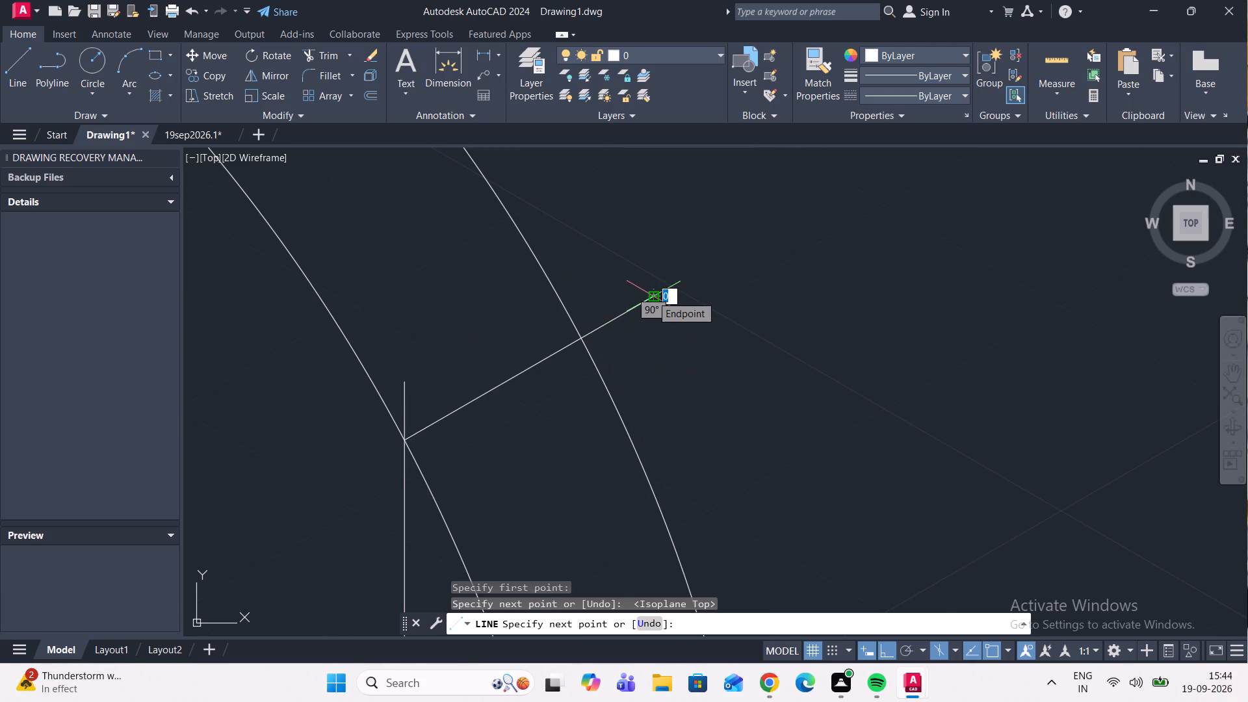
key("Escape")
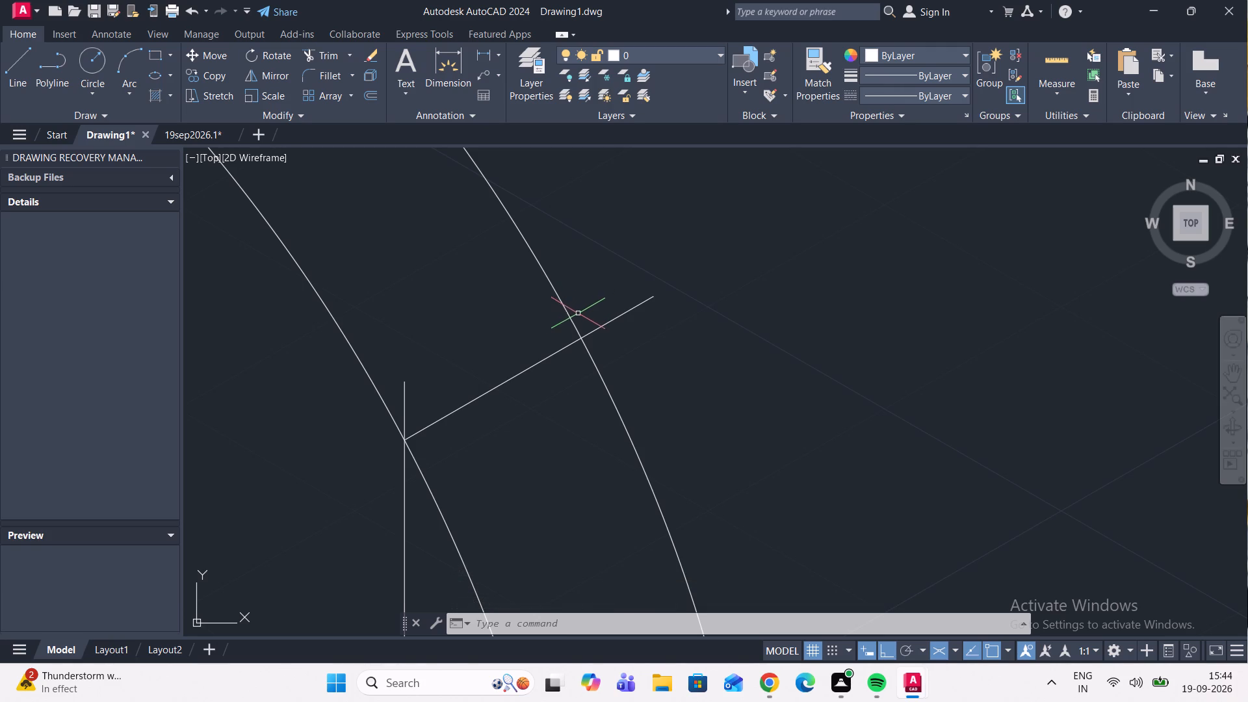
Draw a vertical line about 27 units down from where the 30° line crosses the copied circle, ending just past the rhombus's top corner.
scroll(539, 364, "down", 1)
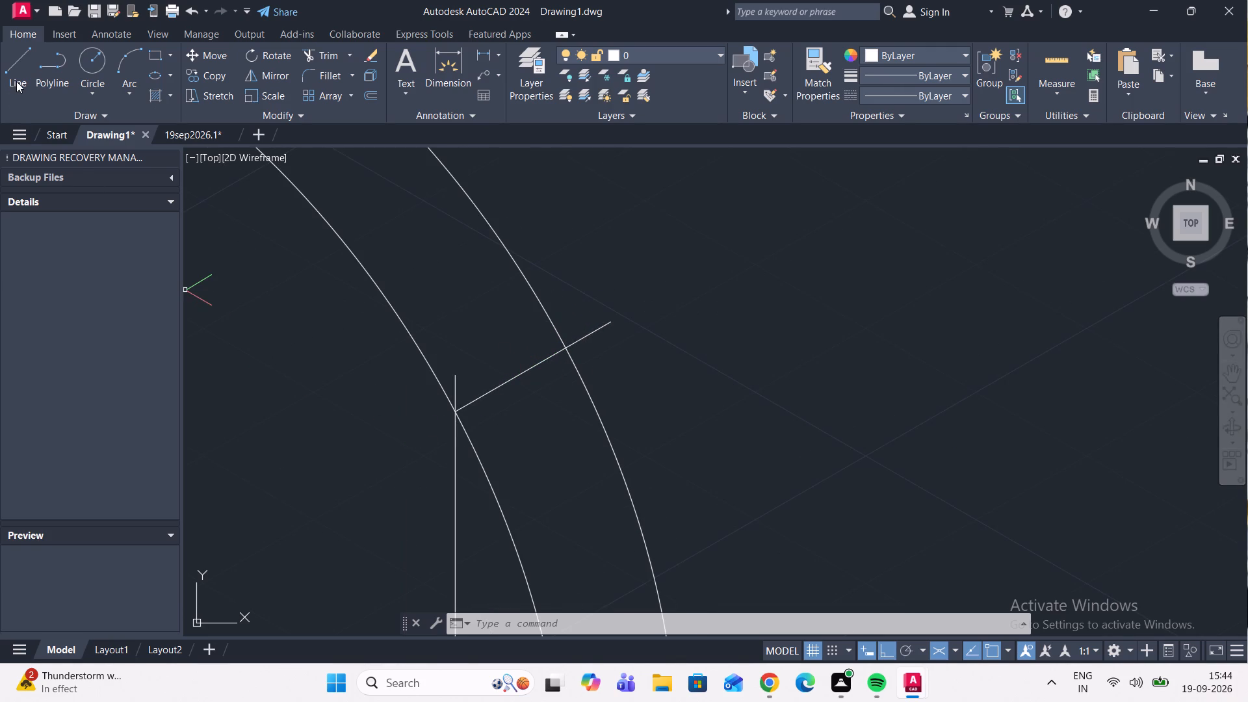
left_click(16, 81)
left_click(564, 352)
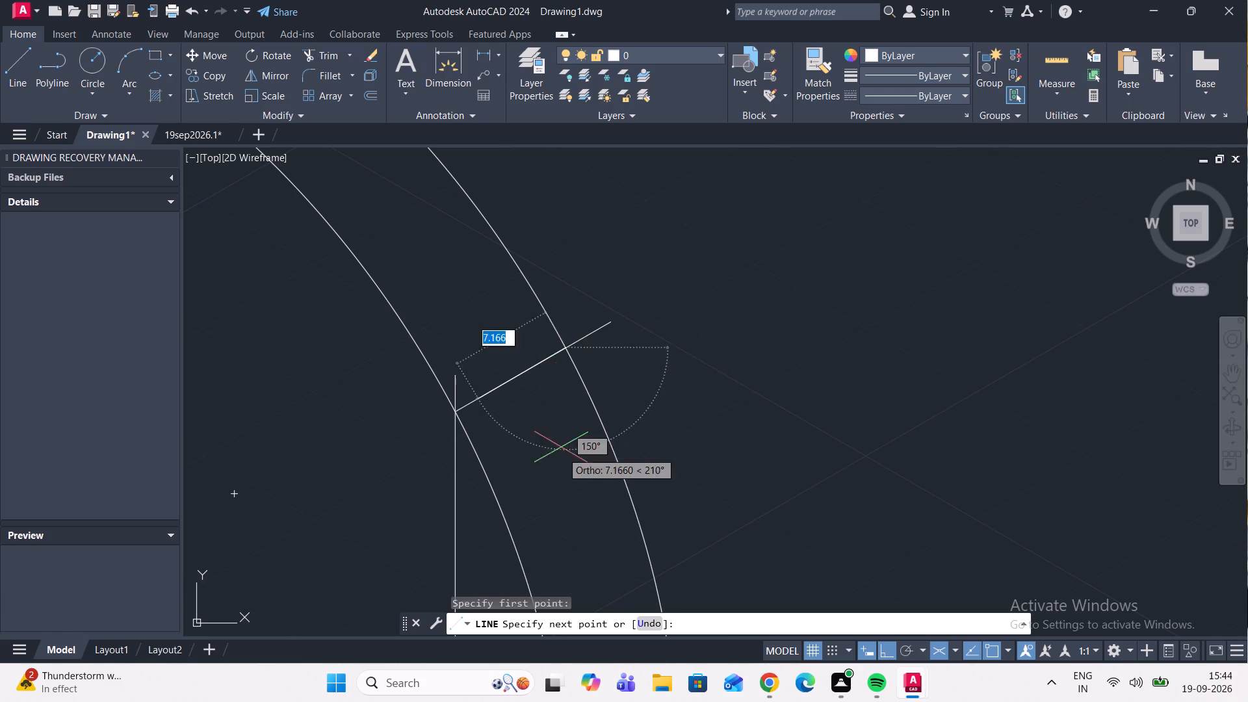
scroll(557, 426, "down", 2)
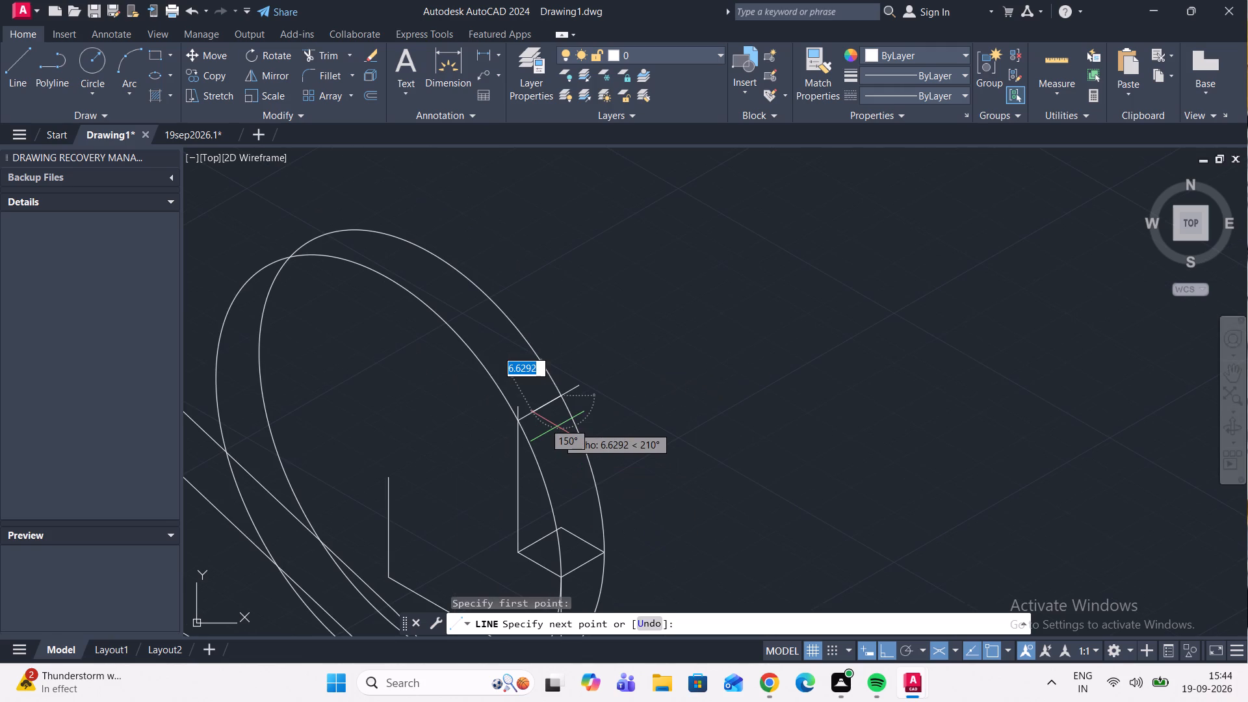
key("F5")
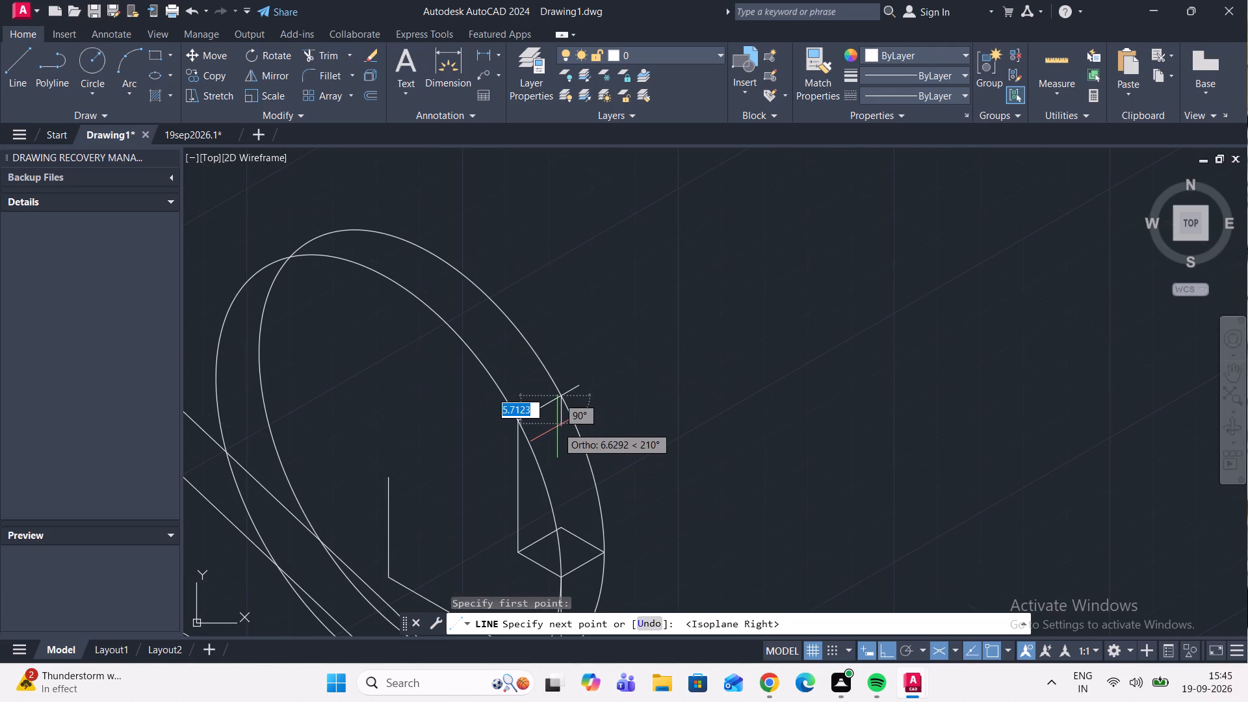
scroll(553, 561, "up", 2)
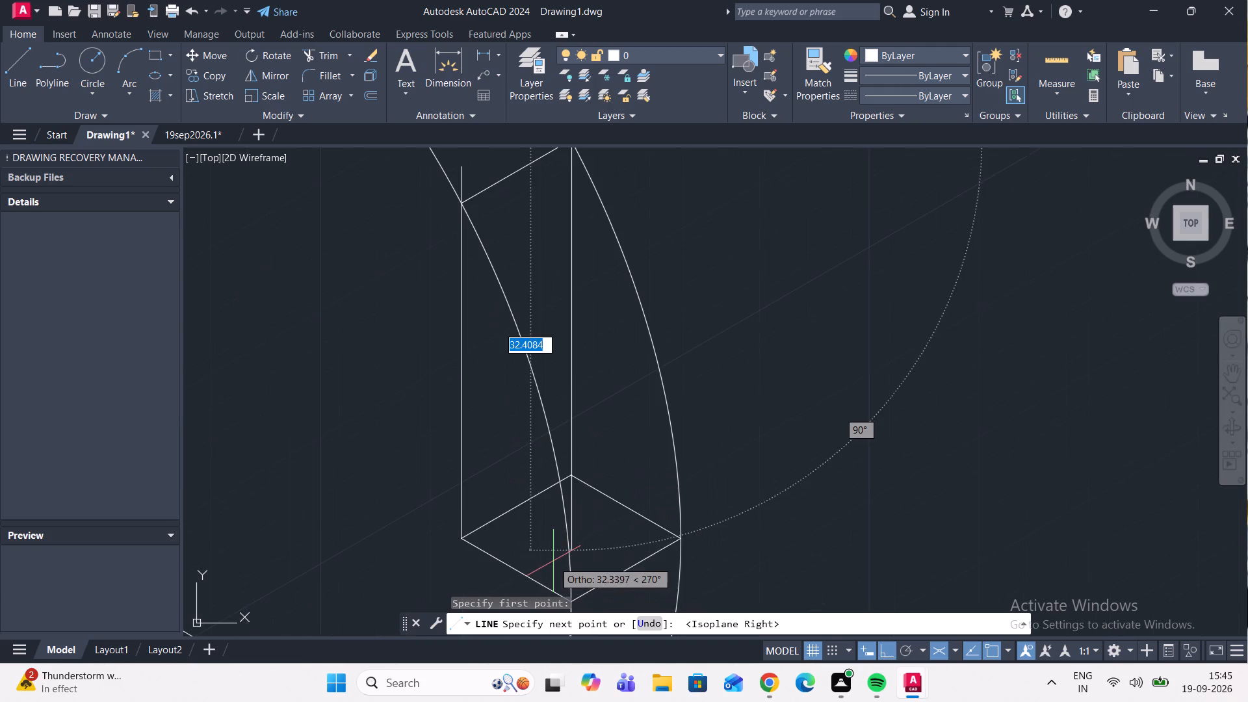
scroll(552, 486, "up", 3)
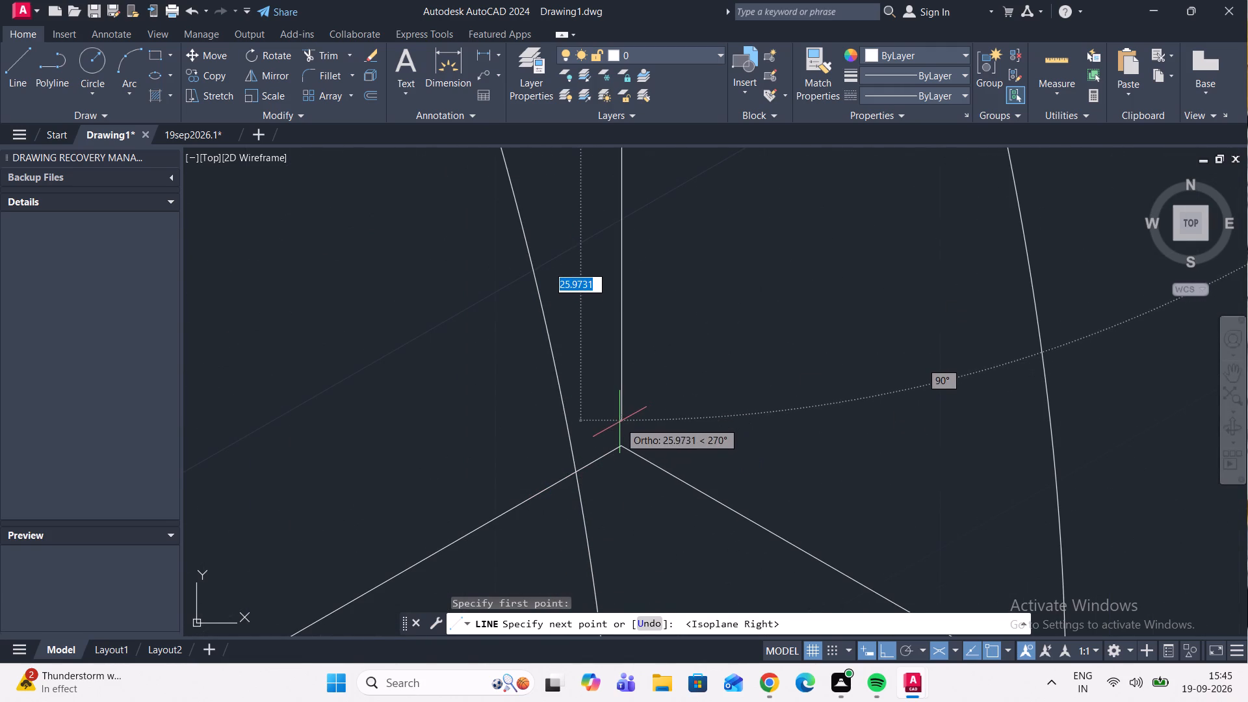
left_click(617, 484)
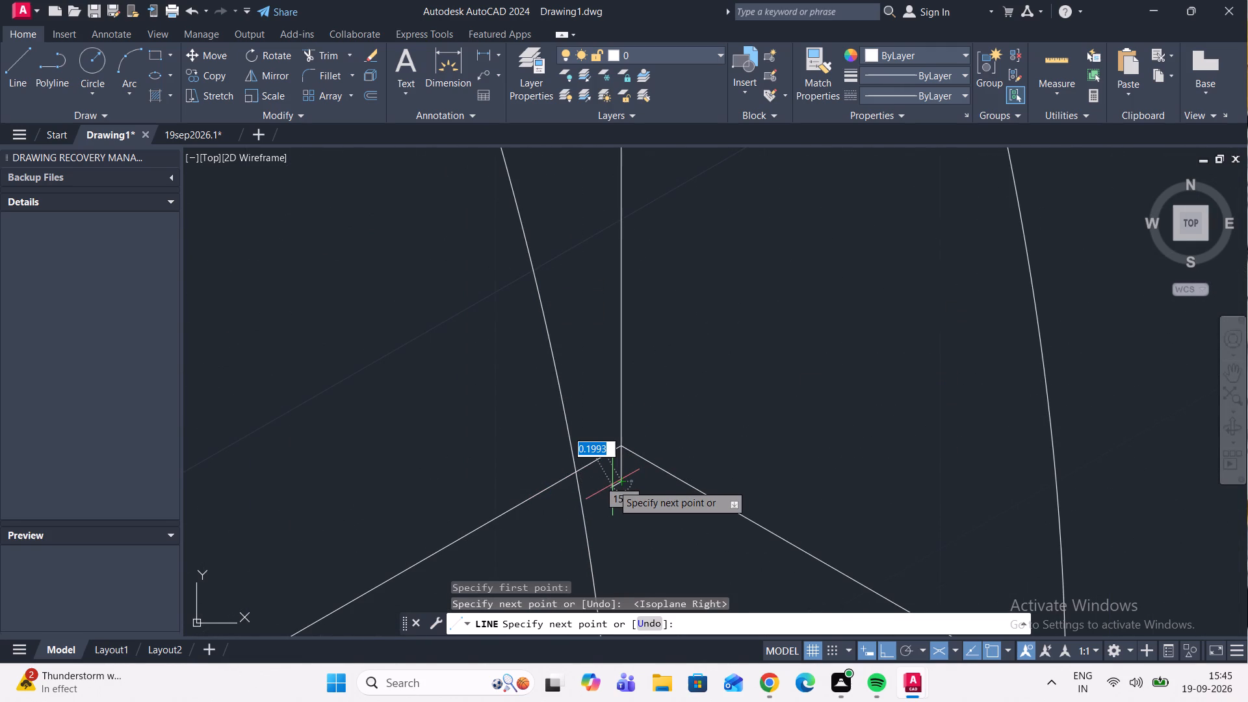
key("Escape")
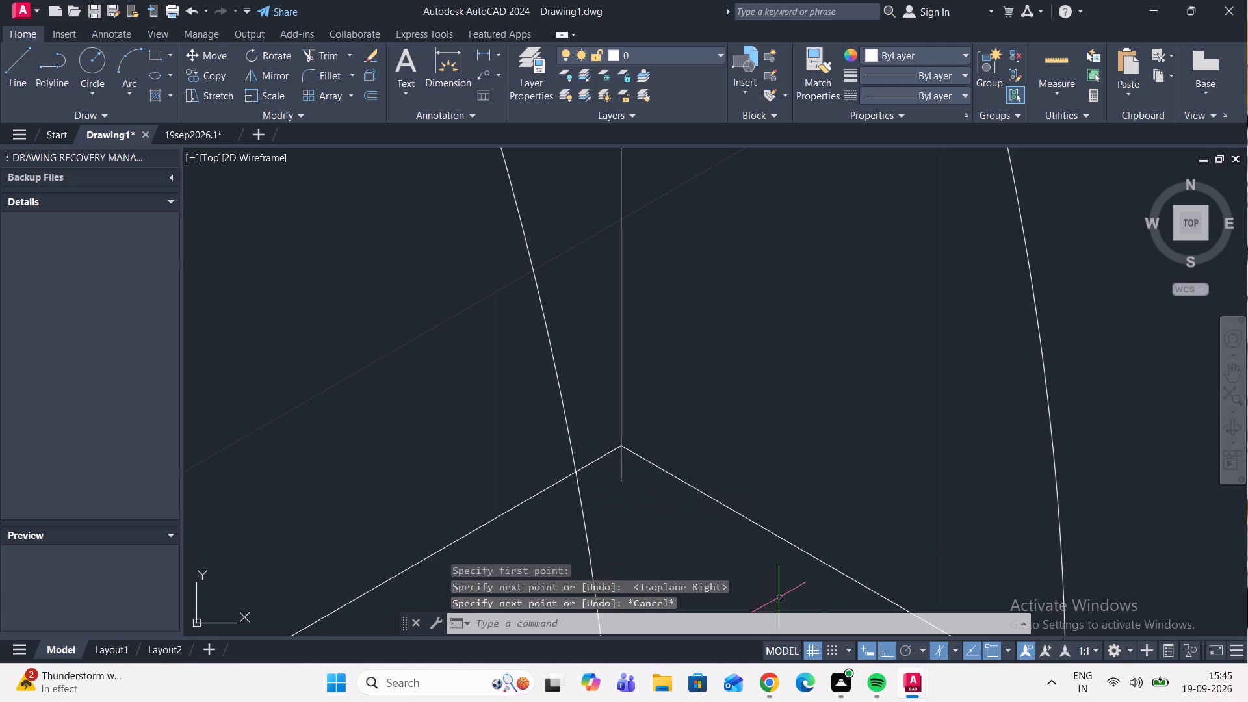
Trim the new vertical line's stub inside the rhombus and the original circle's arc from the rhombus up to the 30° line.
left_click(323, 60)
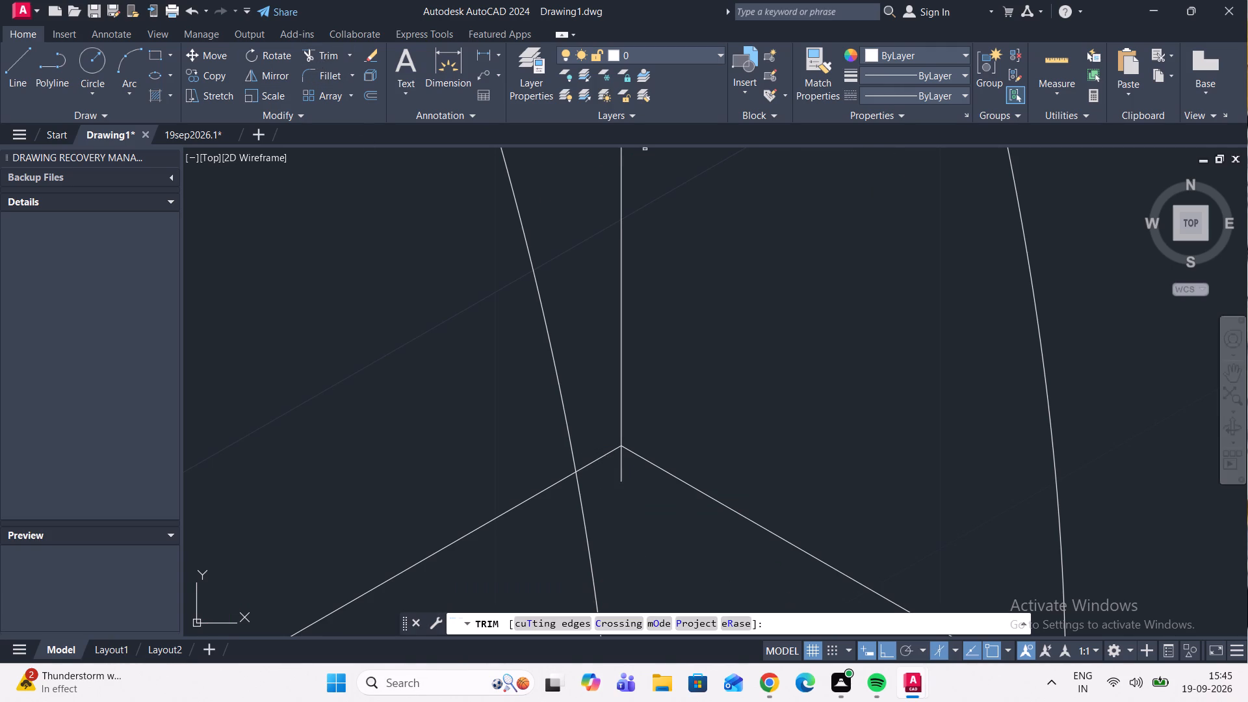
left_click(620, 478)
scroll(620, 478, "down", 4)
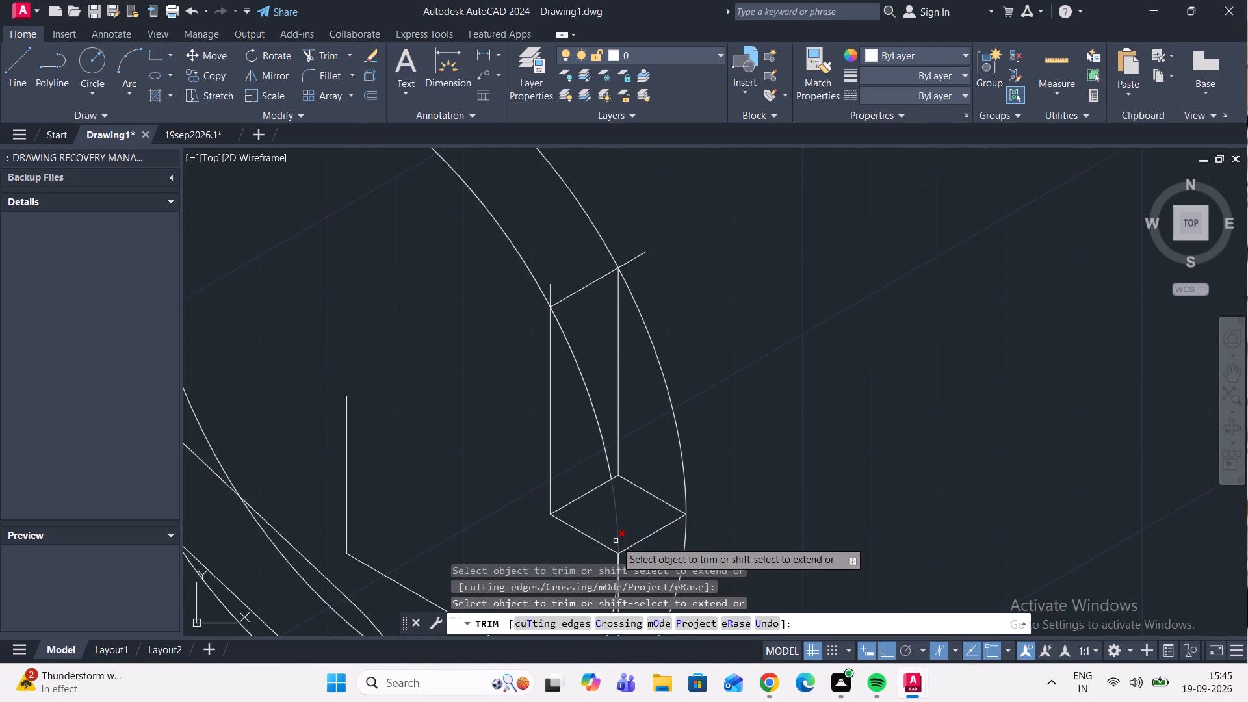
double_click(616, 541)
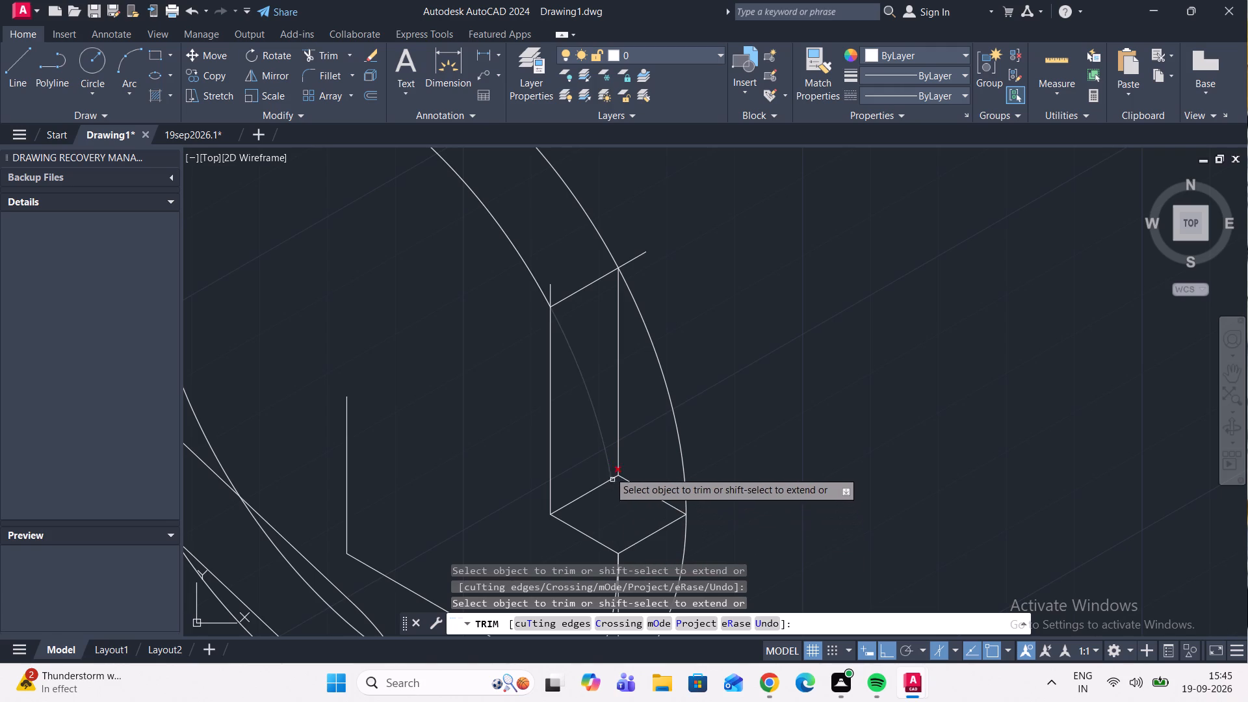
scroll(607, 469, "up", 2)
double_click(607, 469)
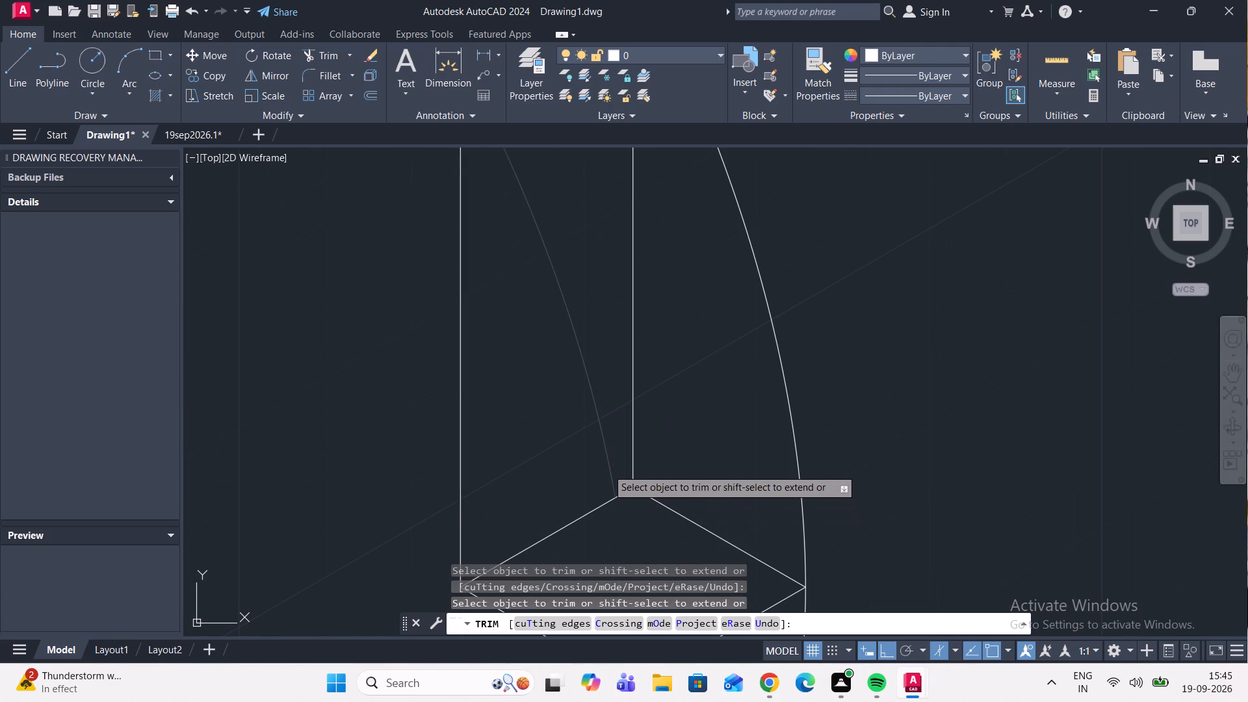
Trim the overshooting upper ends of the vertical line from the rhombus's left corner and the 30° line.
scroll(607, 469, "down", 1)
middle_click_drag(607, 469, 659, 699)
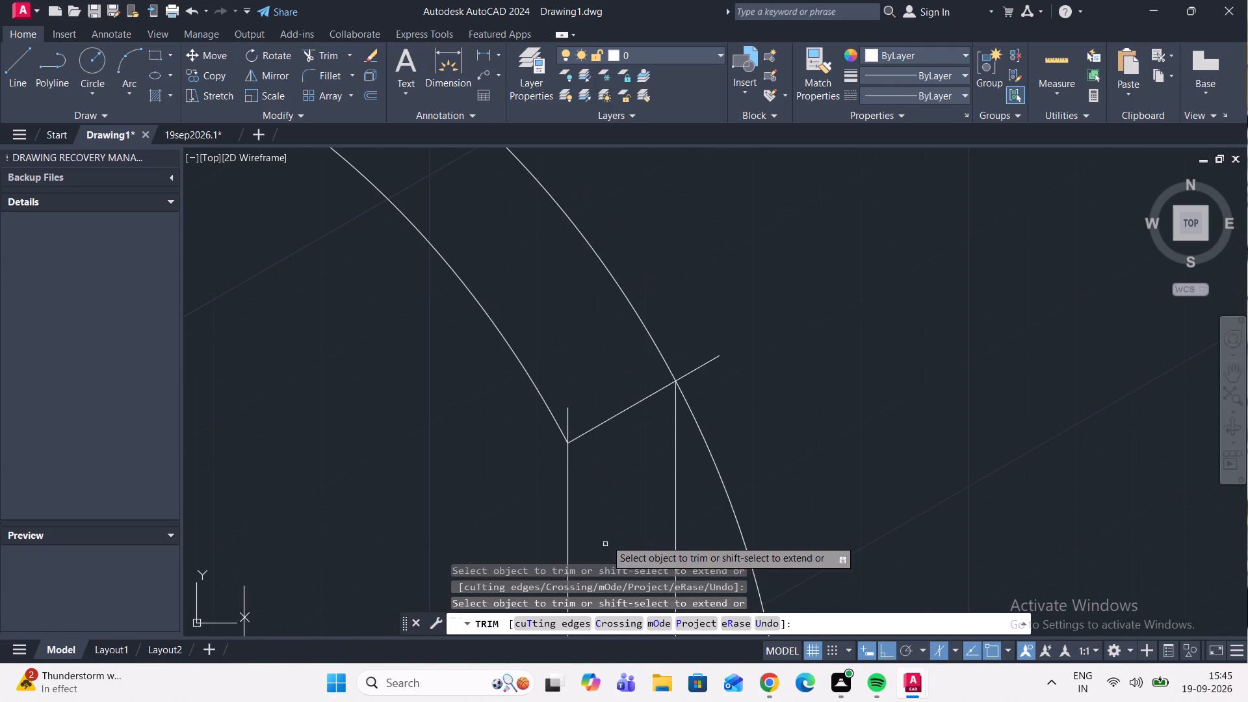
middle_click_drag(622, 532, 639, 571)
middle_click_drag(625, 541, 668, 556)
middle_click_drag(666, 528, 681, 534)
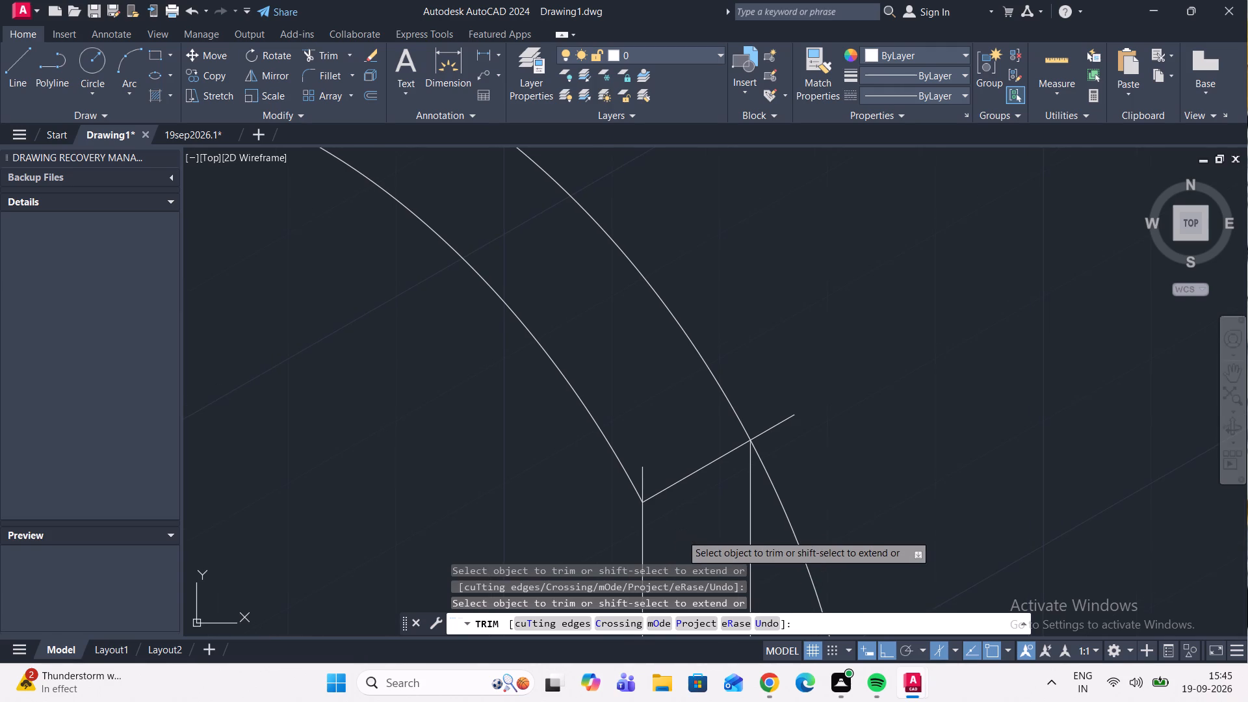
left_click(641, 486)
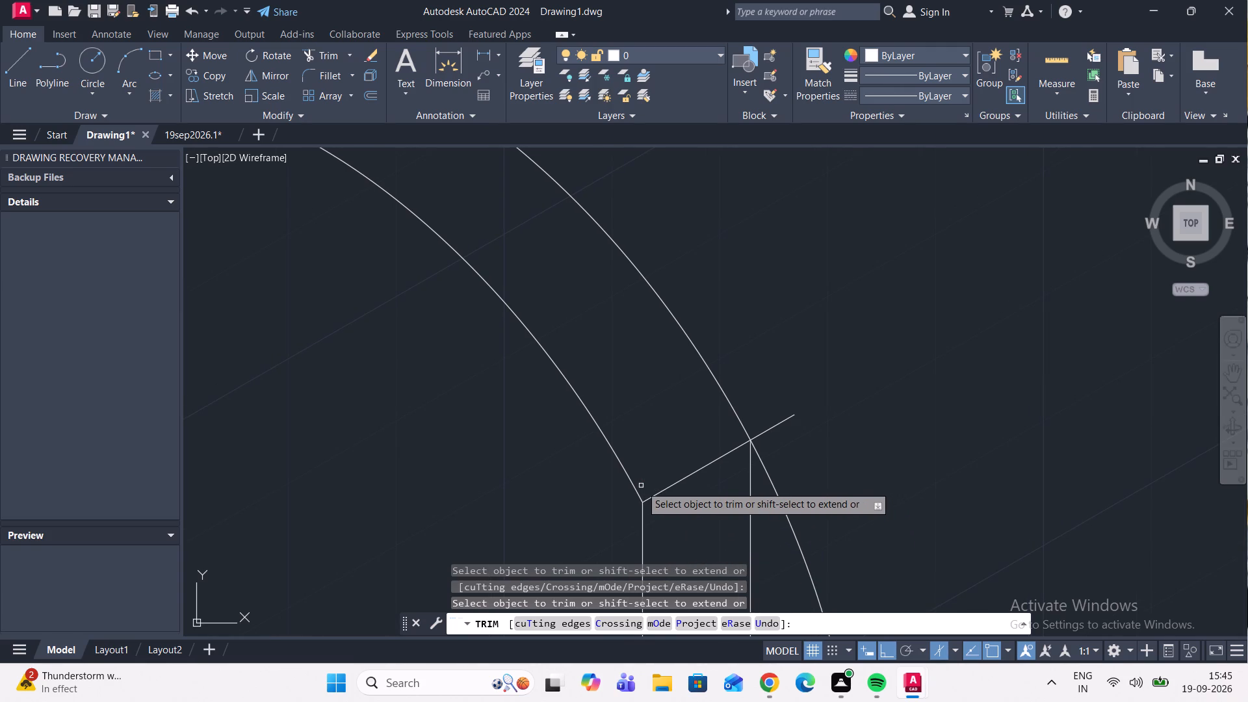
middle_click_drag(671, 448, 474, 473)
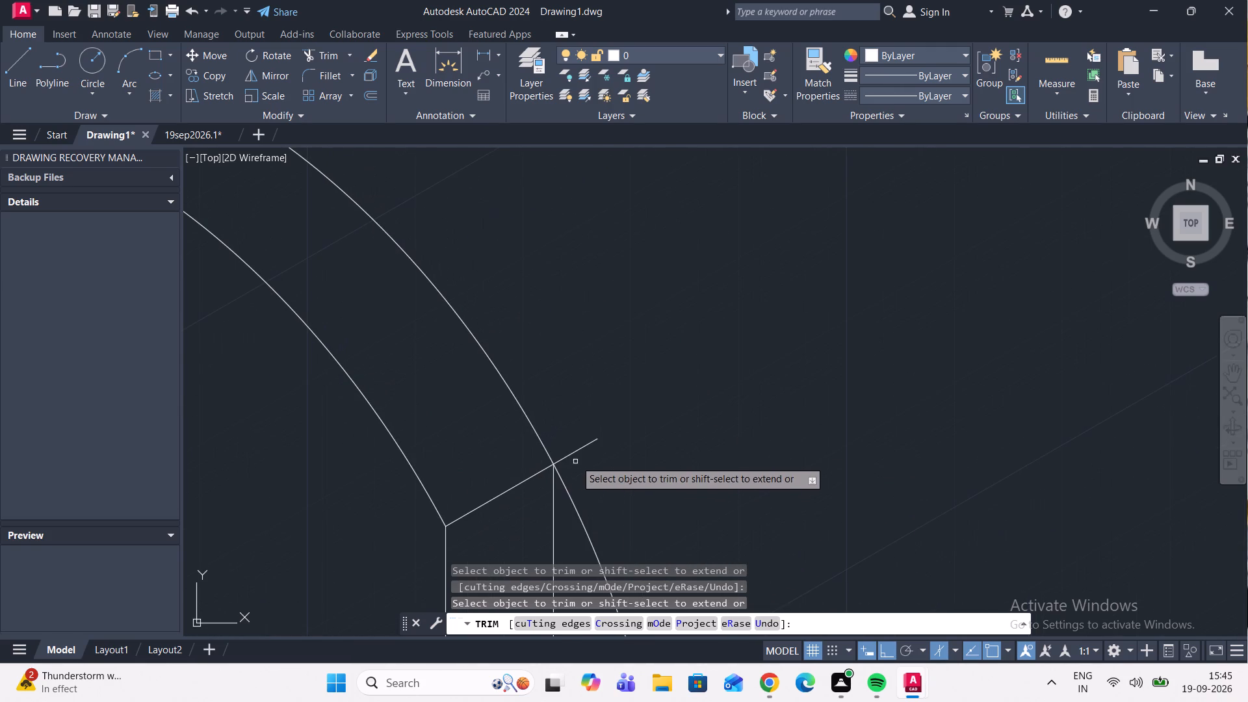
left_click(572, 452)
Trim the lower arcs of both isometric circles between the rear base corner and the slanted rib.
scroll(572, 451, "down", 3)
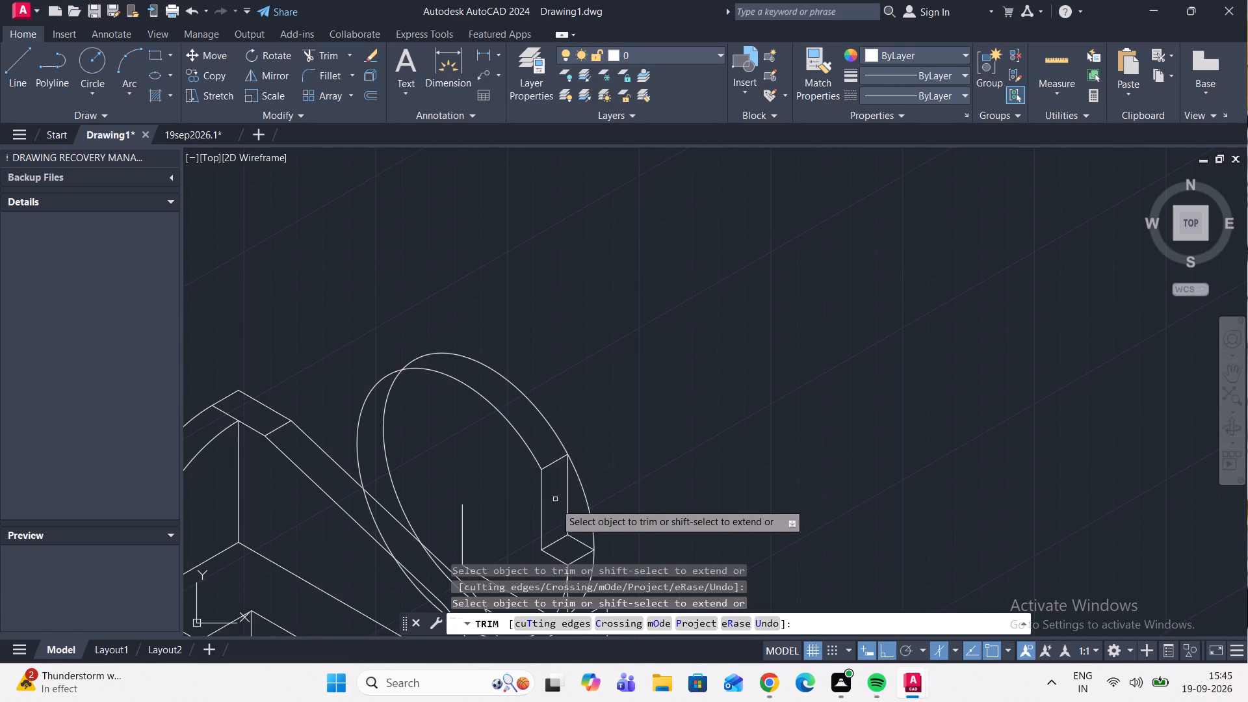
middle_click_drag(558, 522, 547, 436)
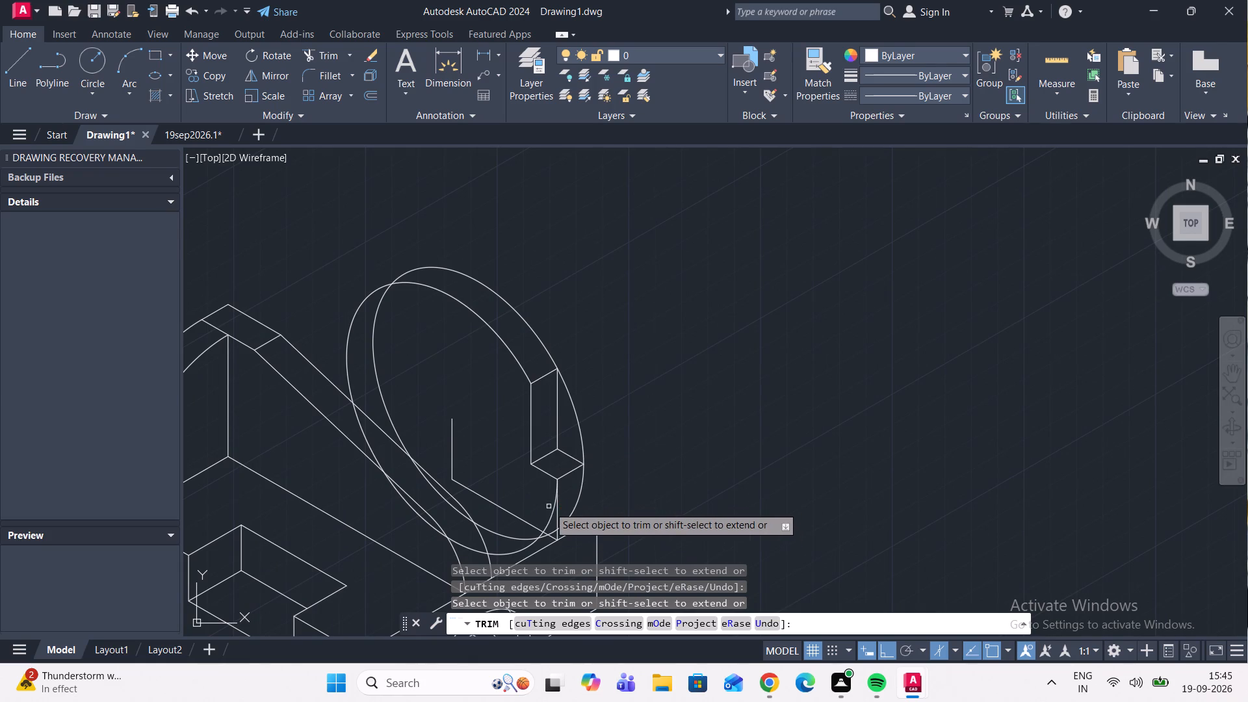
scroll(549, 506, "up", 1)
double_click(551, 515)
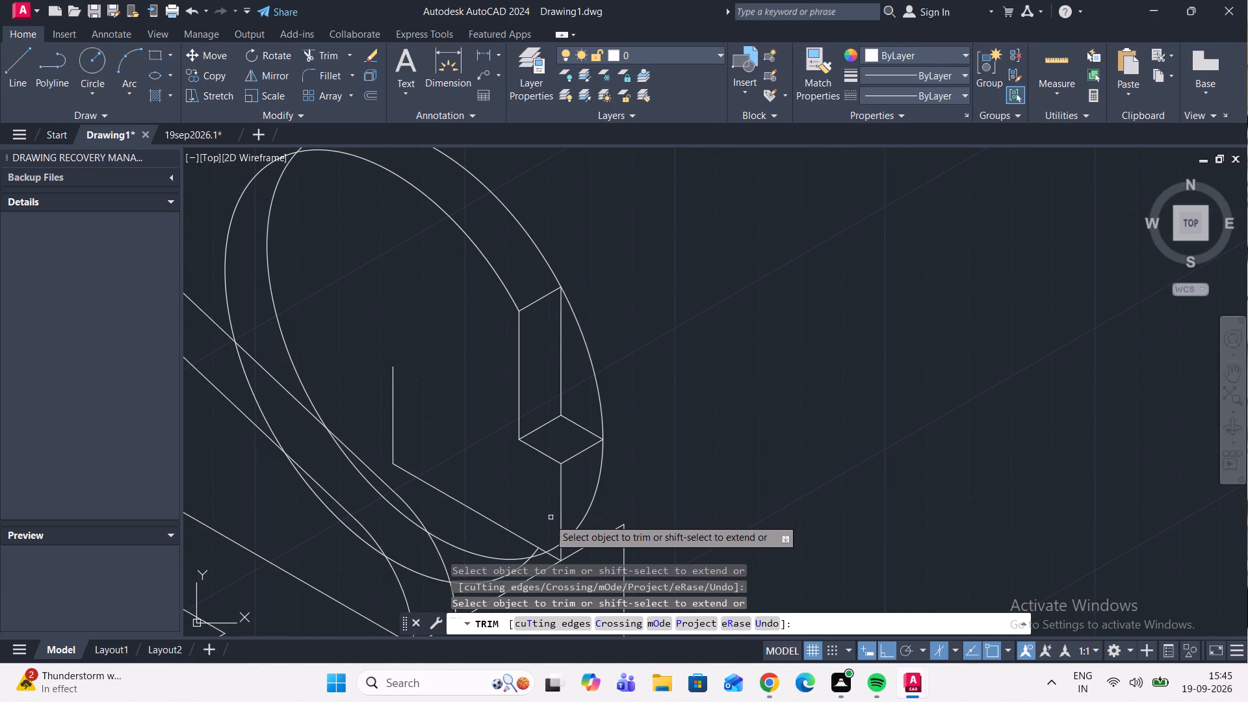
scroll(531, 558, "up", 2)
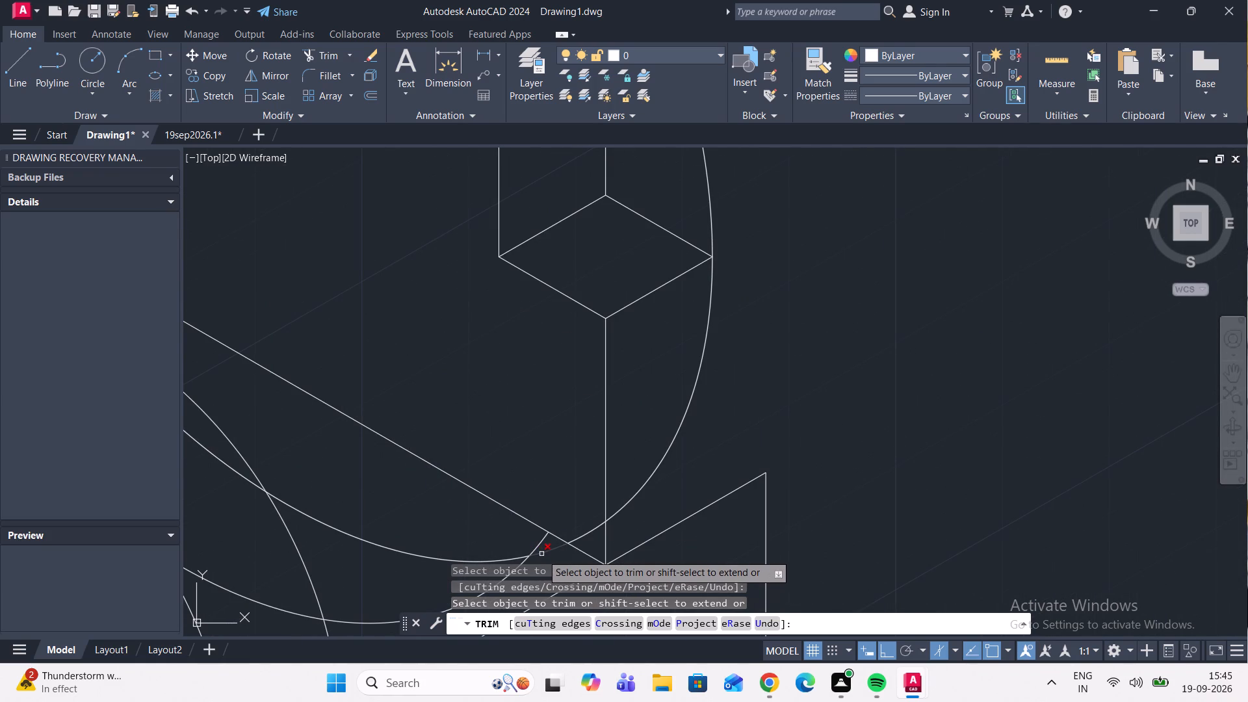
left_click(541, 554)
left_click(537, 549)
scroll(536, 547, "down", 2)
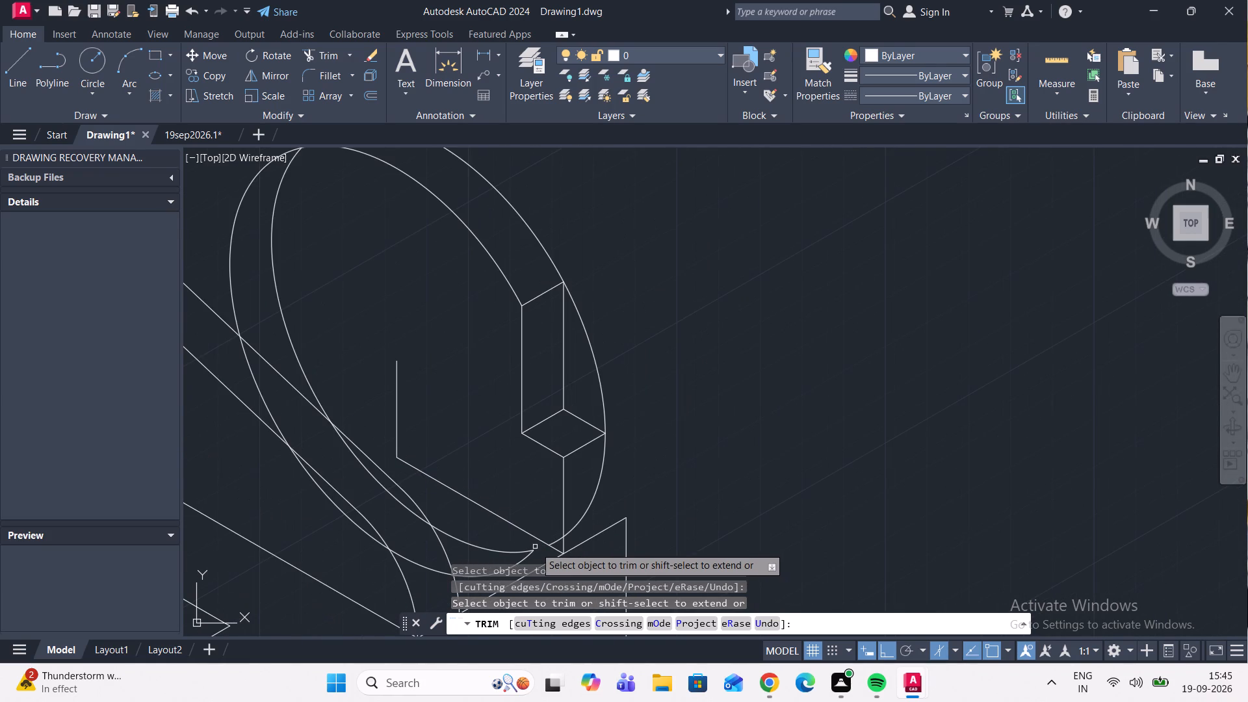
middle_click_drag(534, 547, 571, 495)
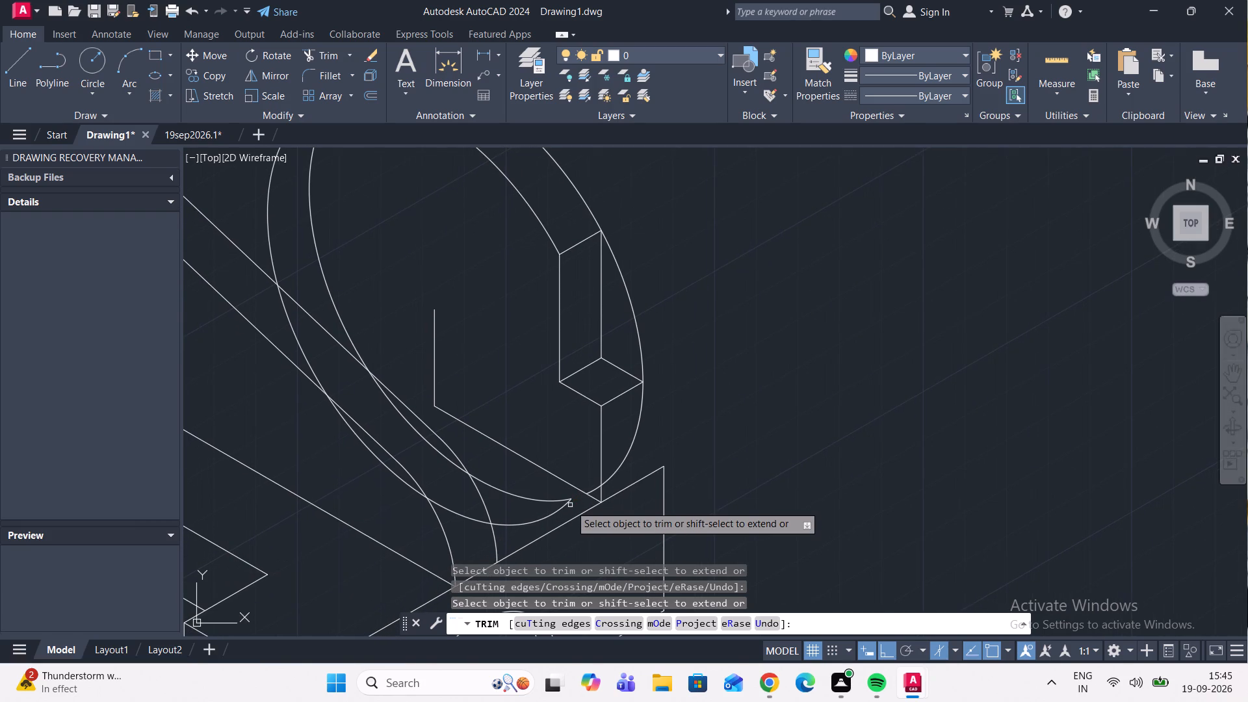
left_click(567, 505)
left_click(567, 499)
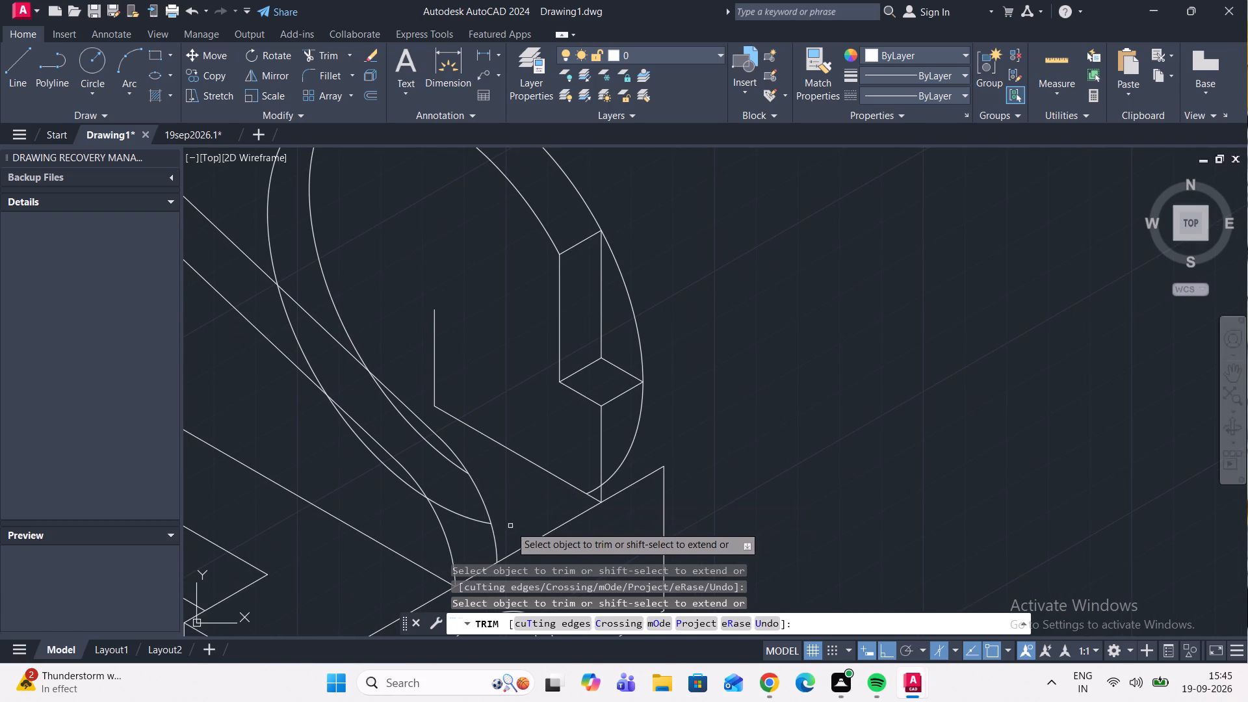
left_click(478, 521)
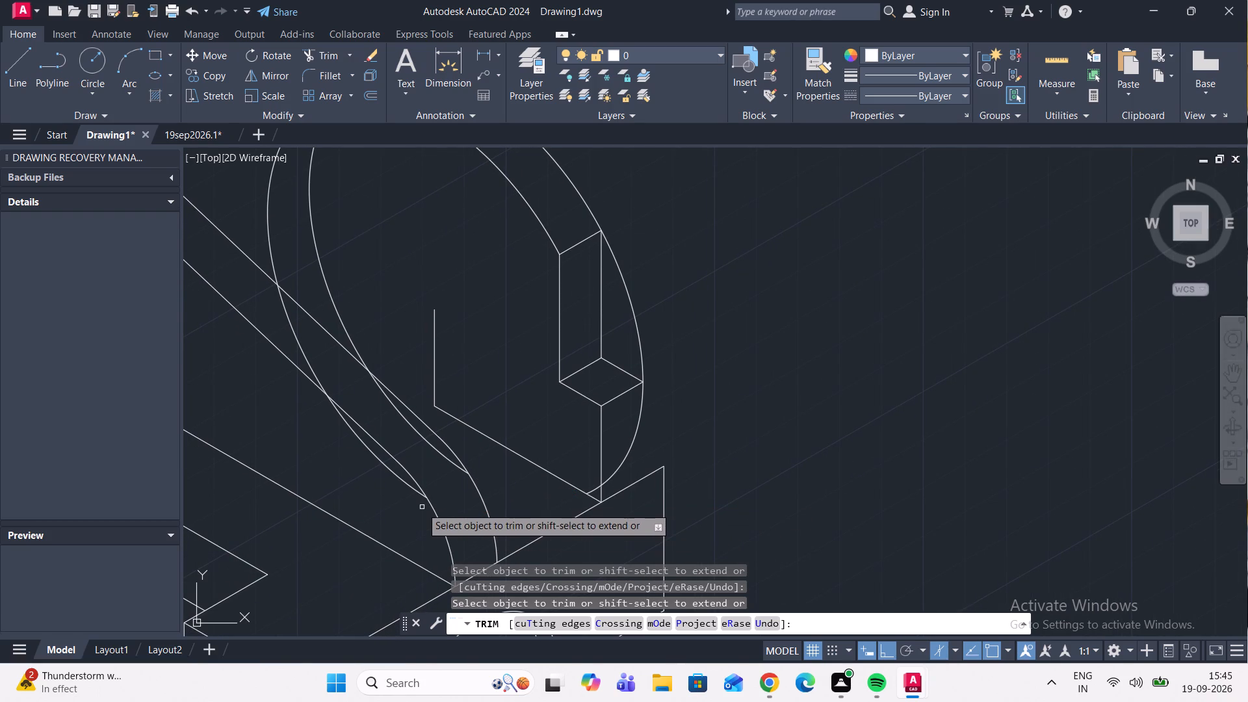
left_click(414, 492)
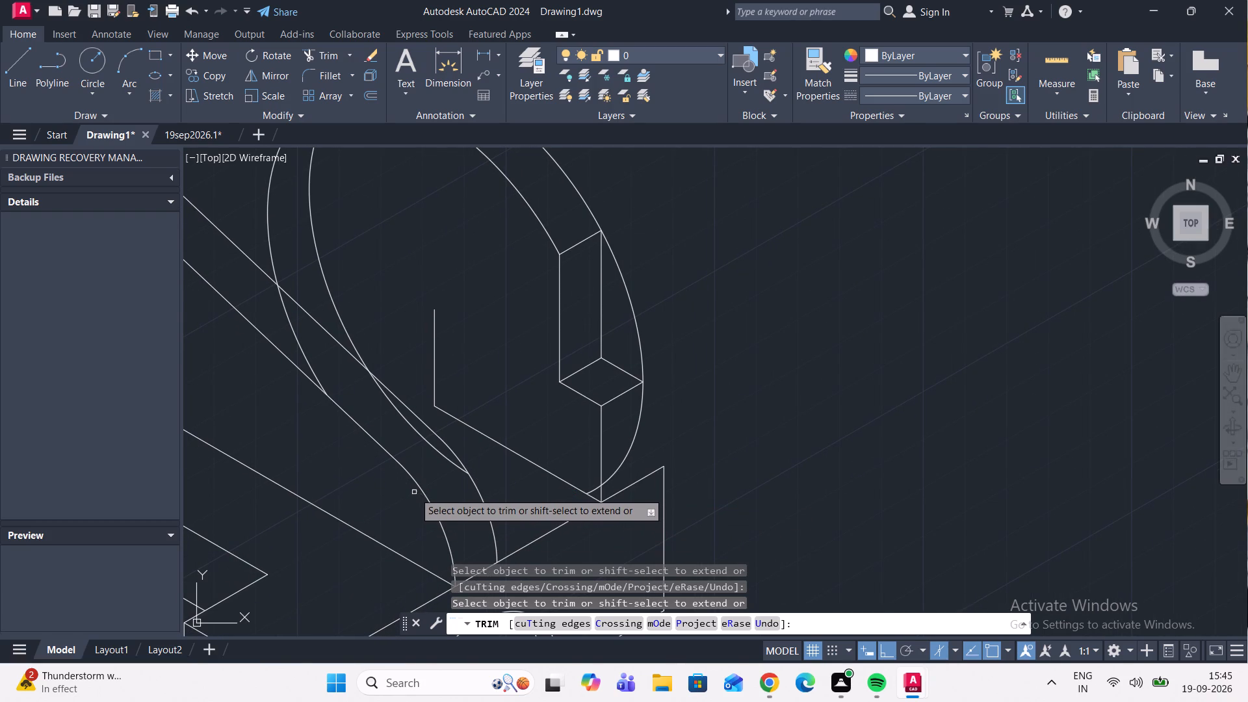
middle_click_drag(418, 502, 431, 544)
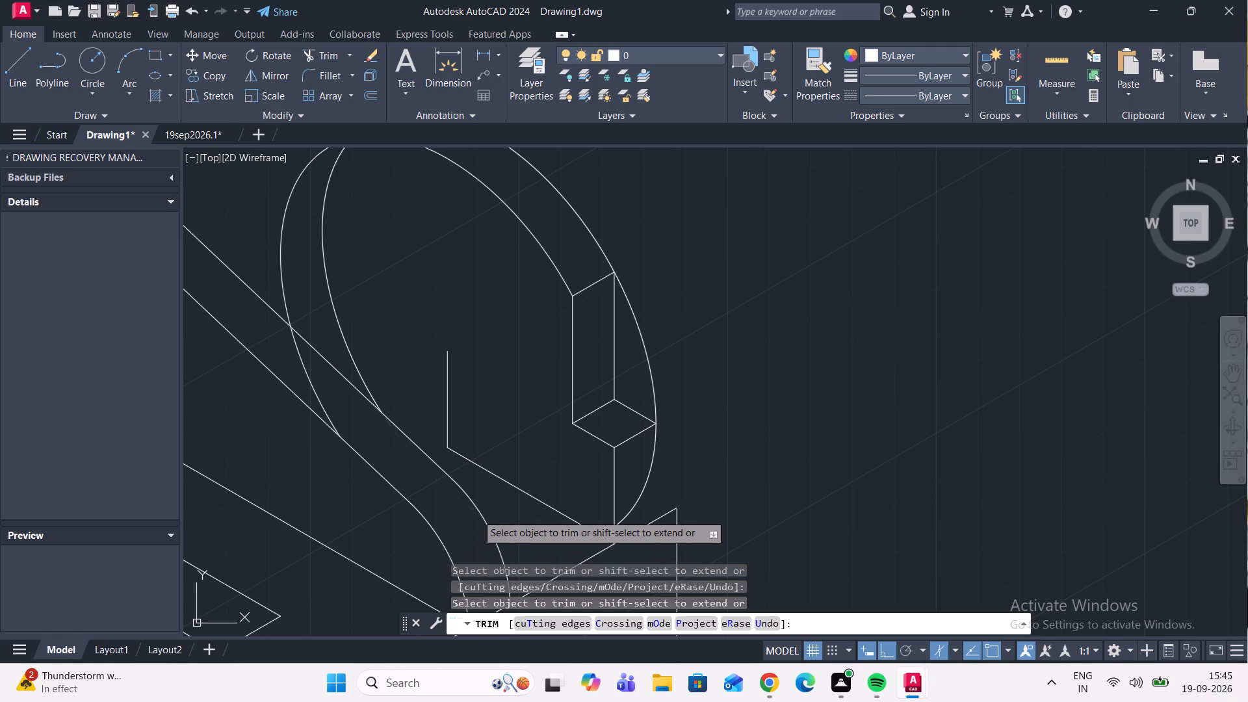
left_click(476, 514)
Trim the remaining left-side arcs of both isometric circles from the slanted rib up to the point where the circles cross.
scroll(459, 540, "down", 2)
middle_click_drag(467, 532, 509, 562)
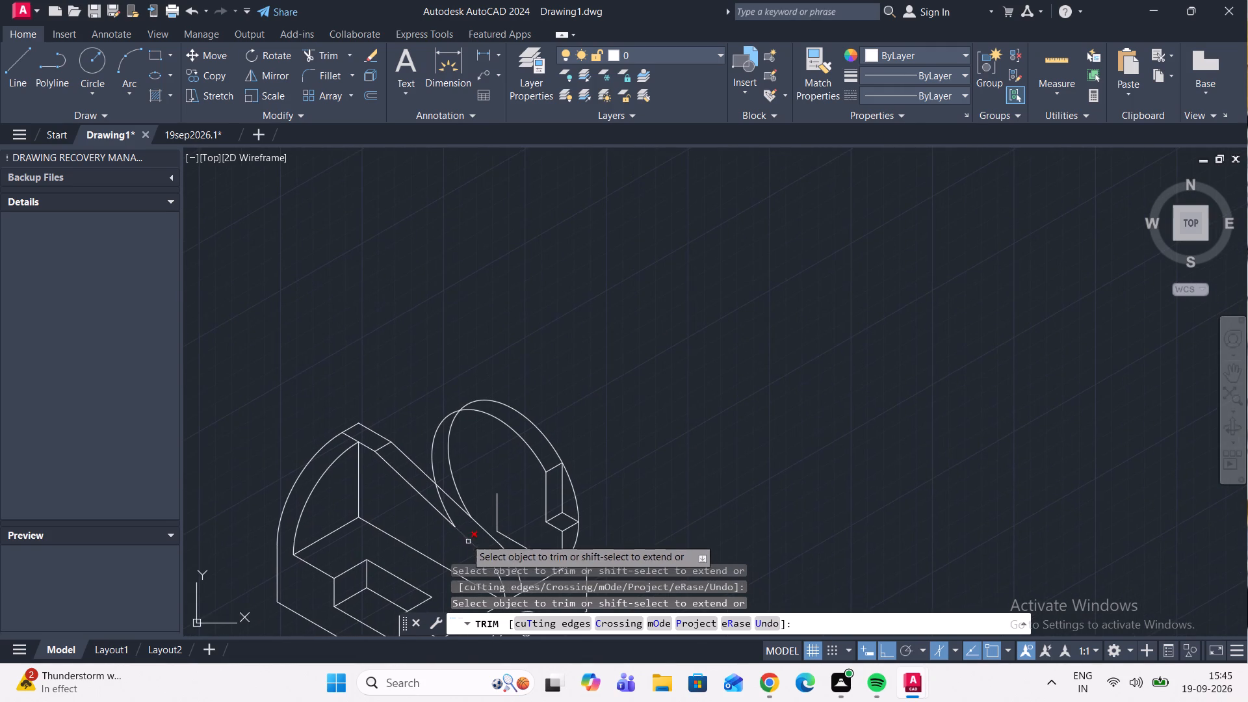
scroll(460, 535, "up", 5)
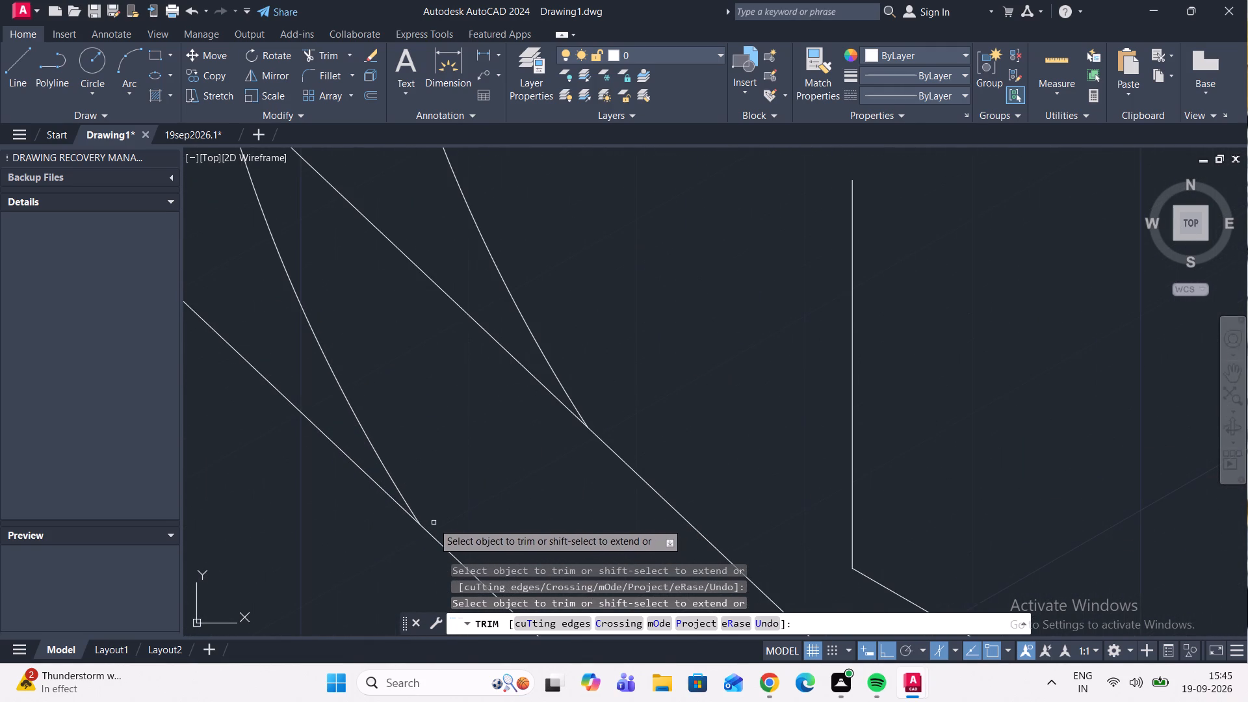
left_click(409, 506)
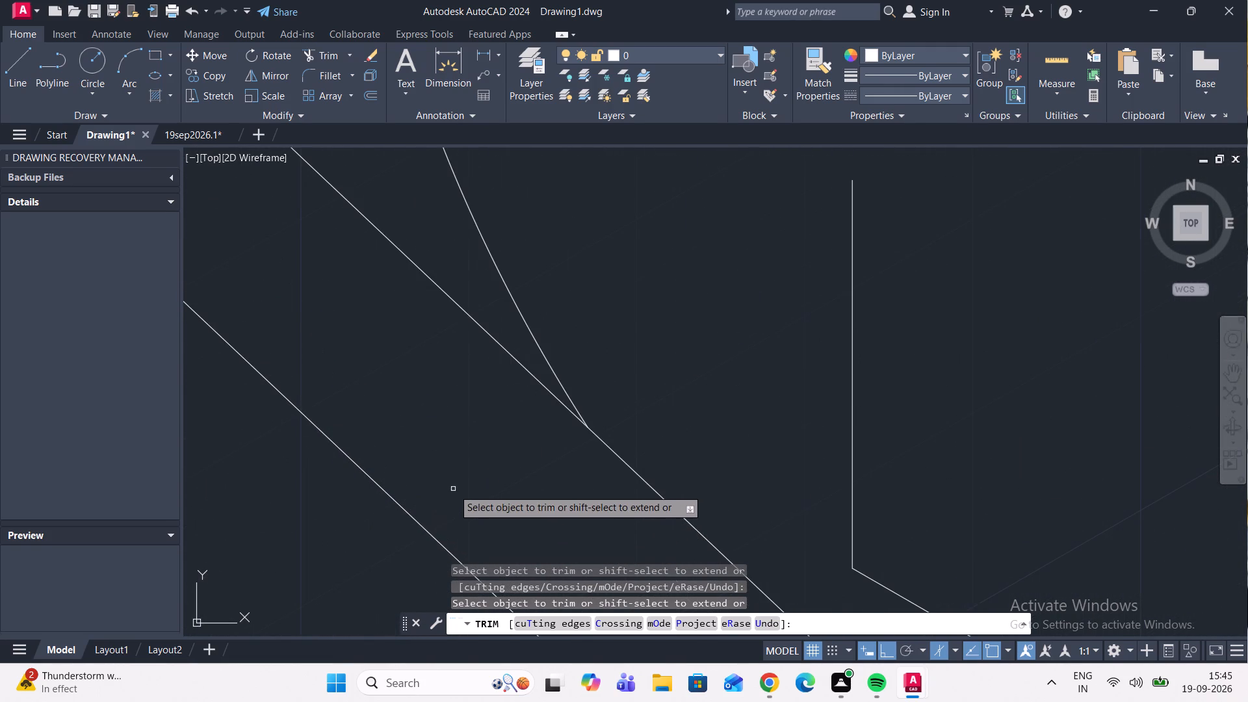
scroll(453, 489, "down", 3)
middle_click_drag(453, 489, 423, 606)
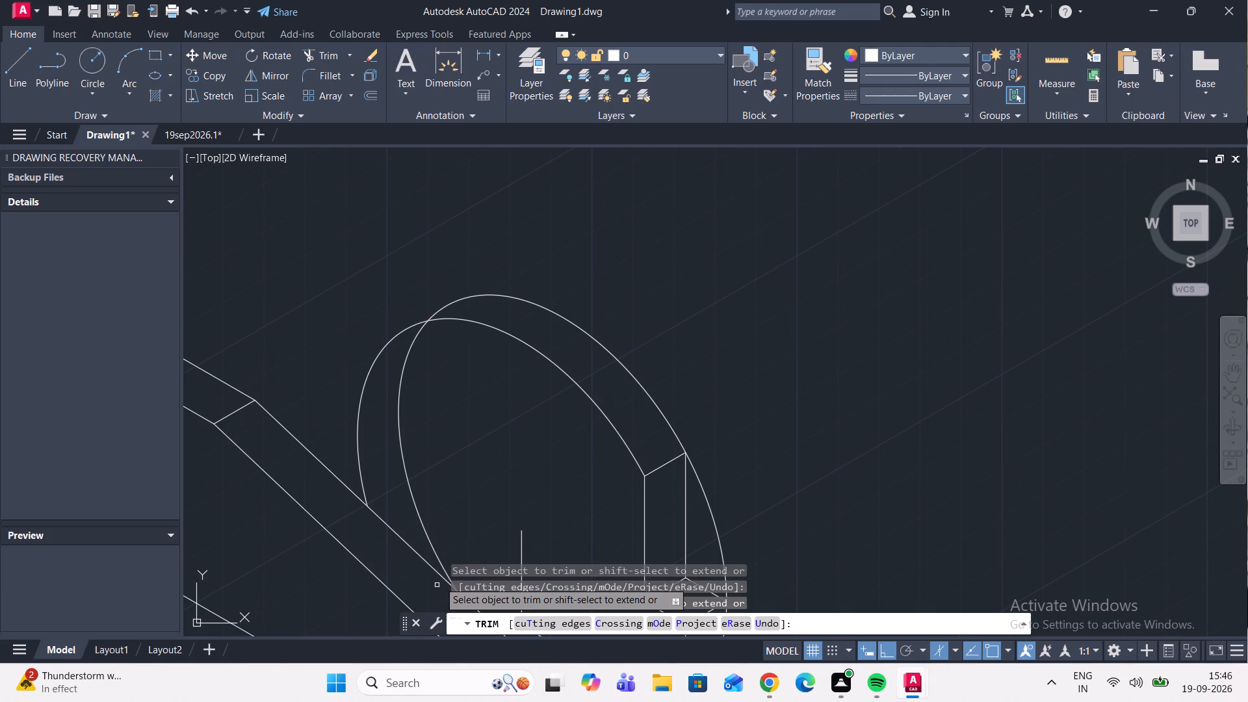
left_click(443, 565)
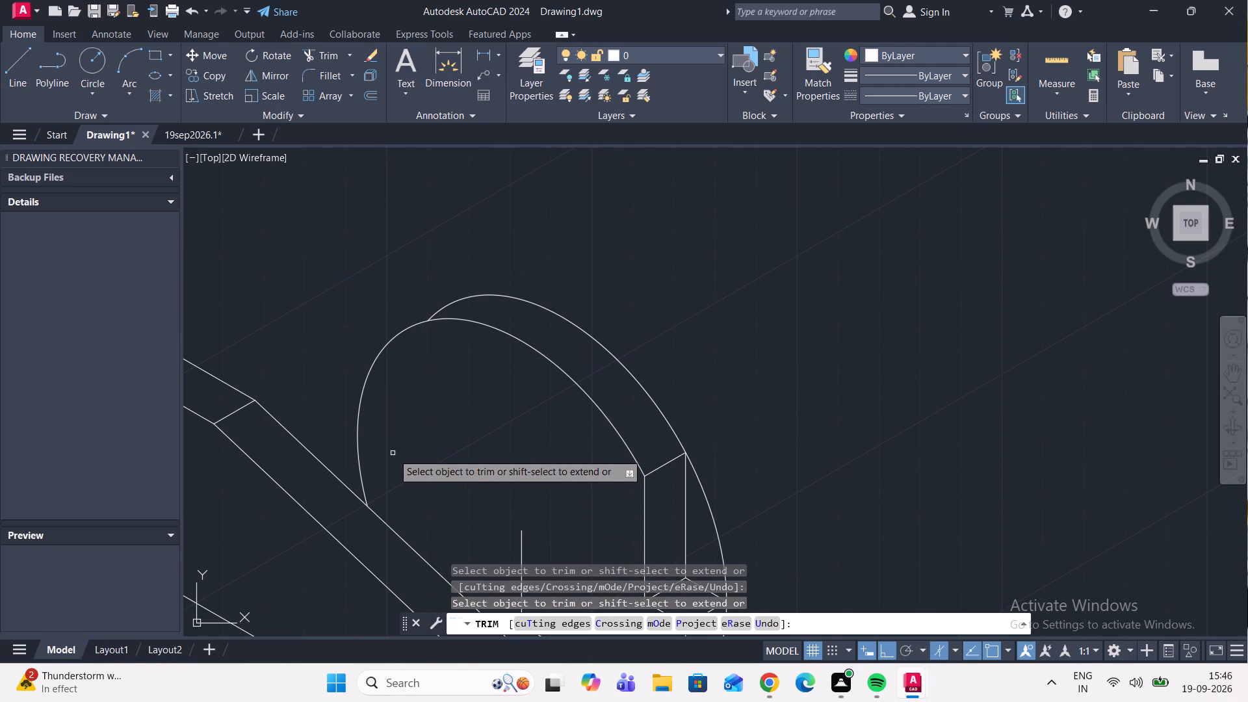
left_click(359, 400)
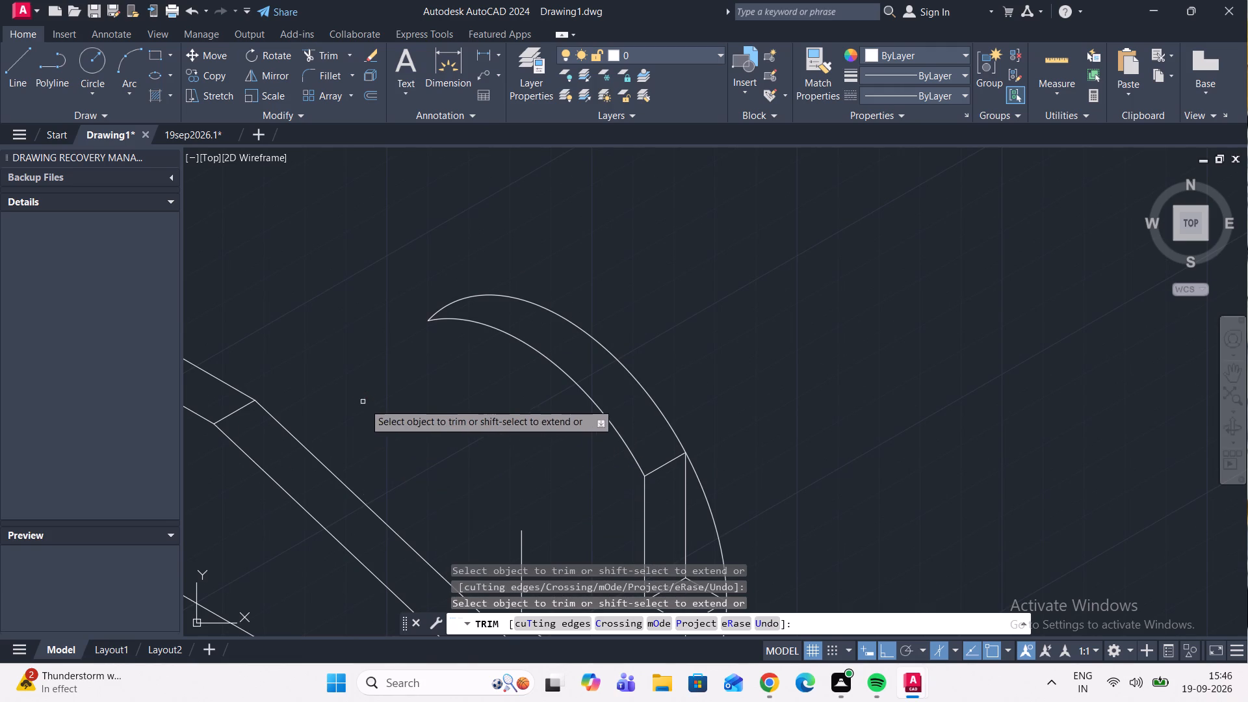
Draw a vertical line about 51 units up from the top of the rear section's left vertical stub, past both arcs.
left_click(20, 80)
scroll(466, 400, "down", 2)
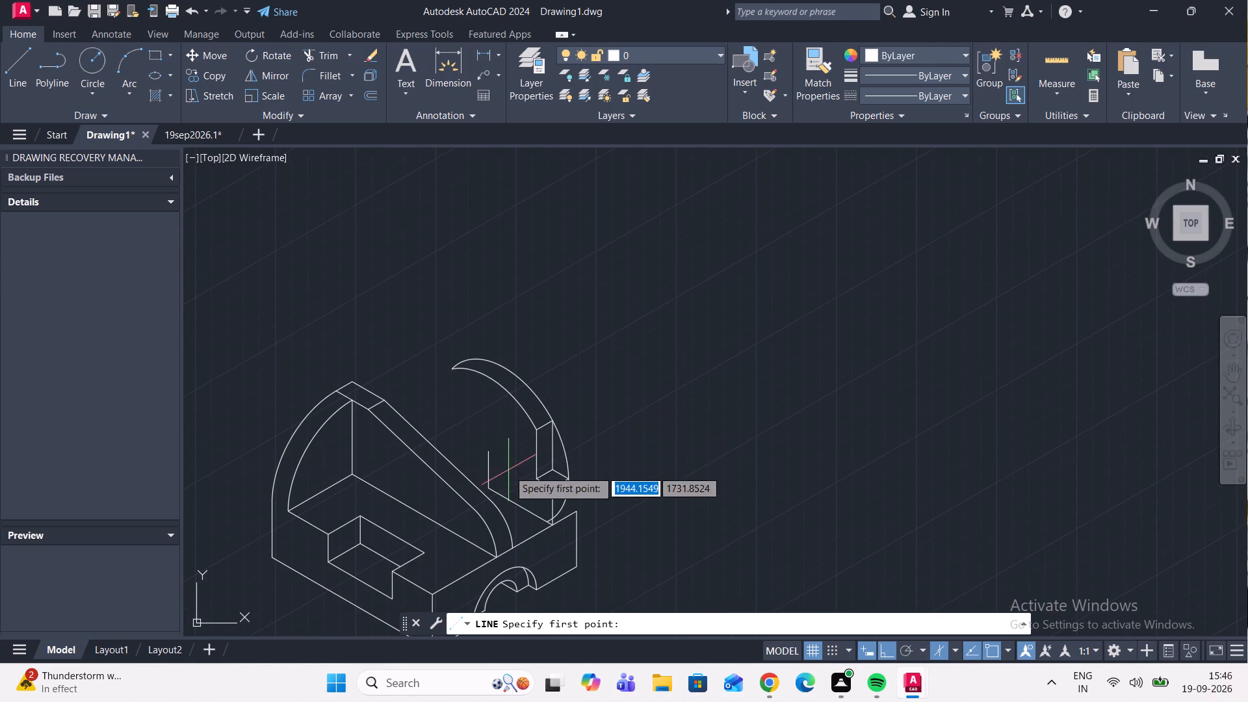
scroll(546, 462, "up", 2)
left_click(395, 437)
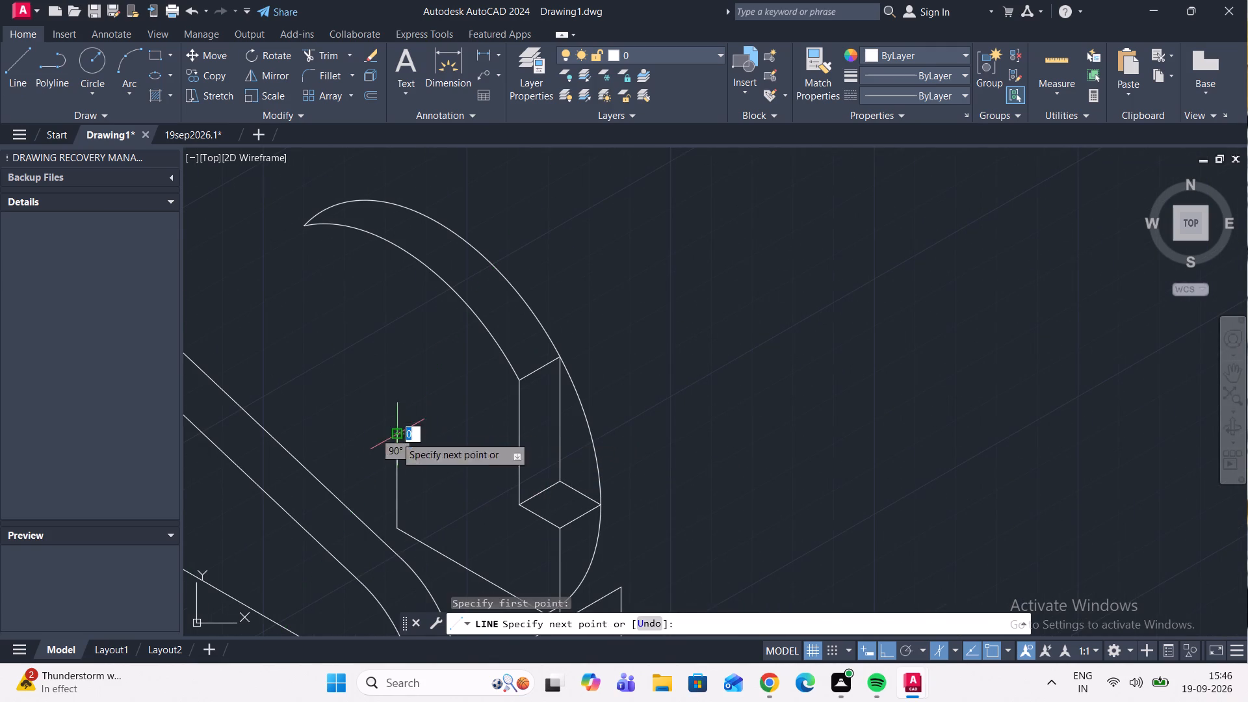
scroll(425, 185, "up", 2)
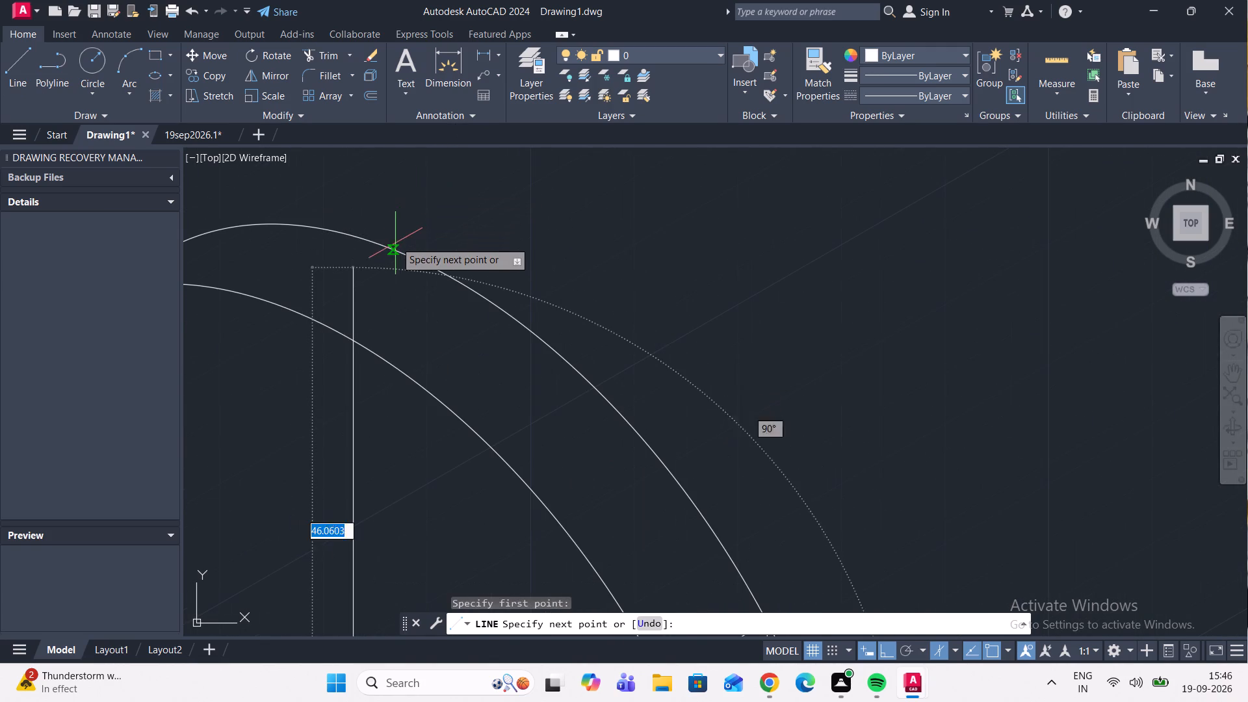
left_click(428, 172)
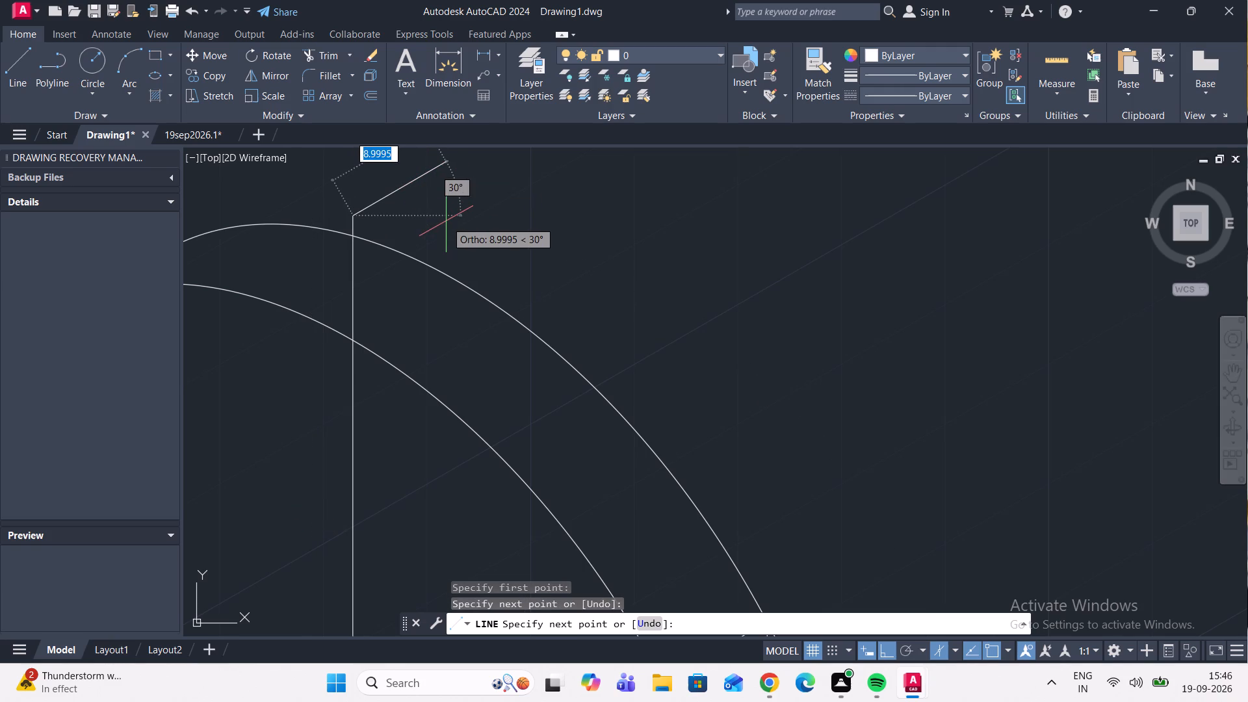
key("Escape")
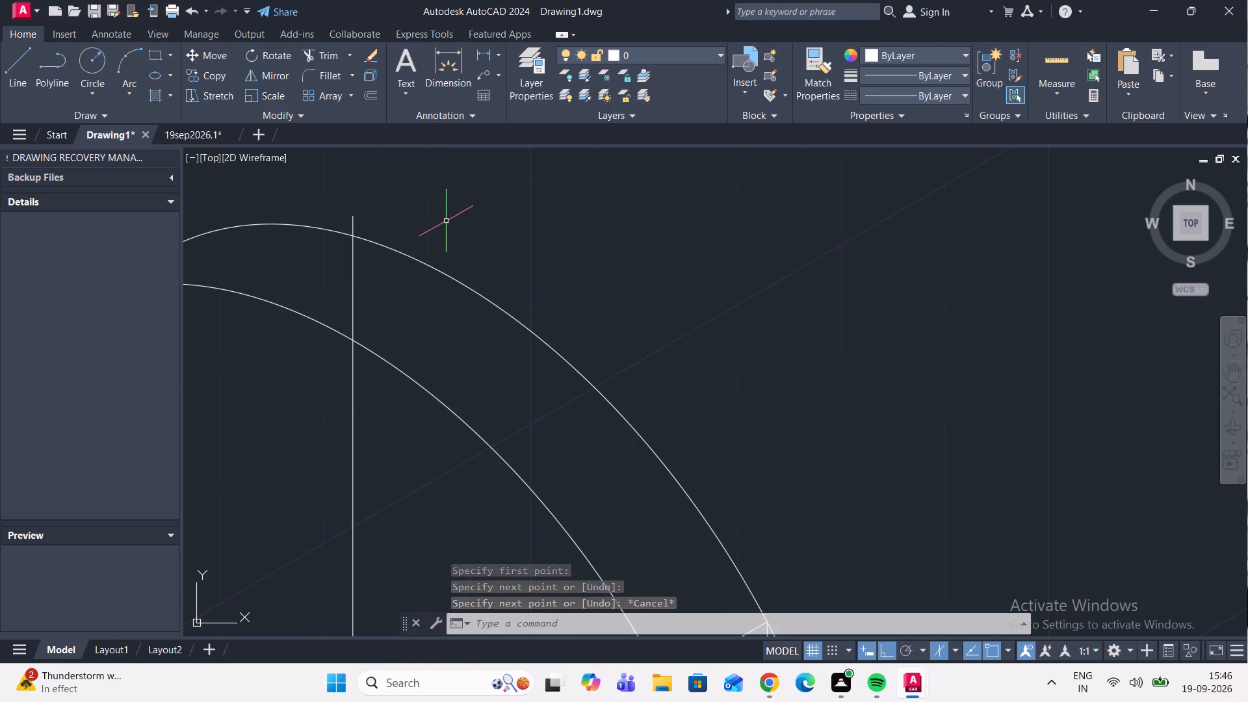
Draw a 30° line from where the vertical line crosses the inner arc to just beyond the outer arc.
scroll(447, 225, "down", 3)
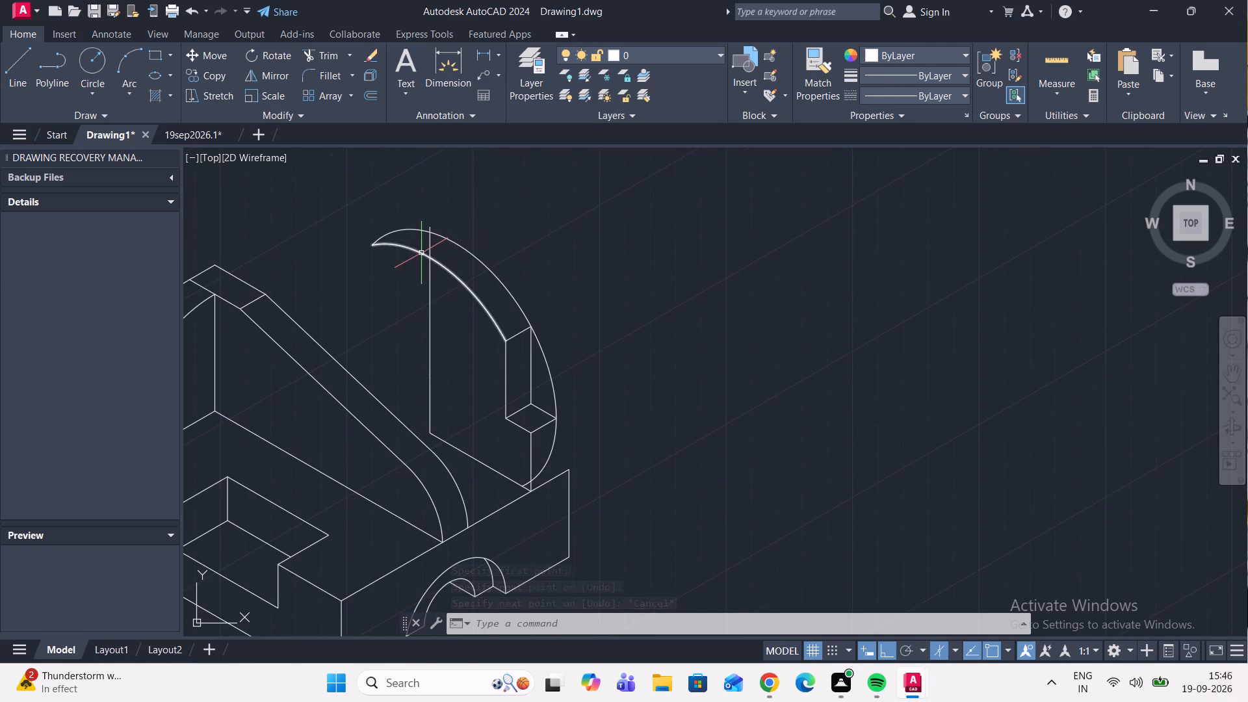
middle_click_drag(421, 253, 387, 300)
scroll(417, 357, "up", 1)
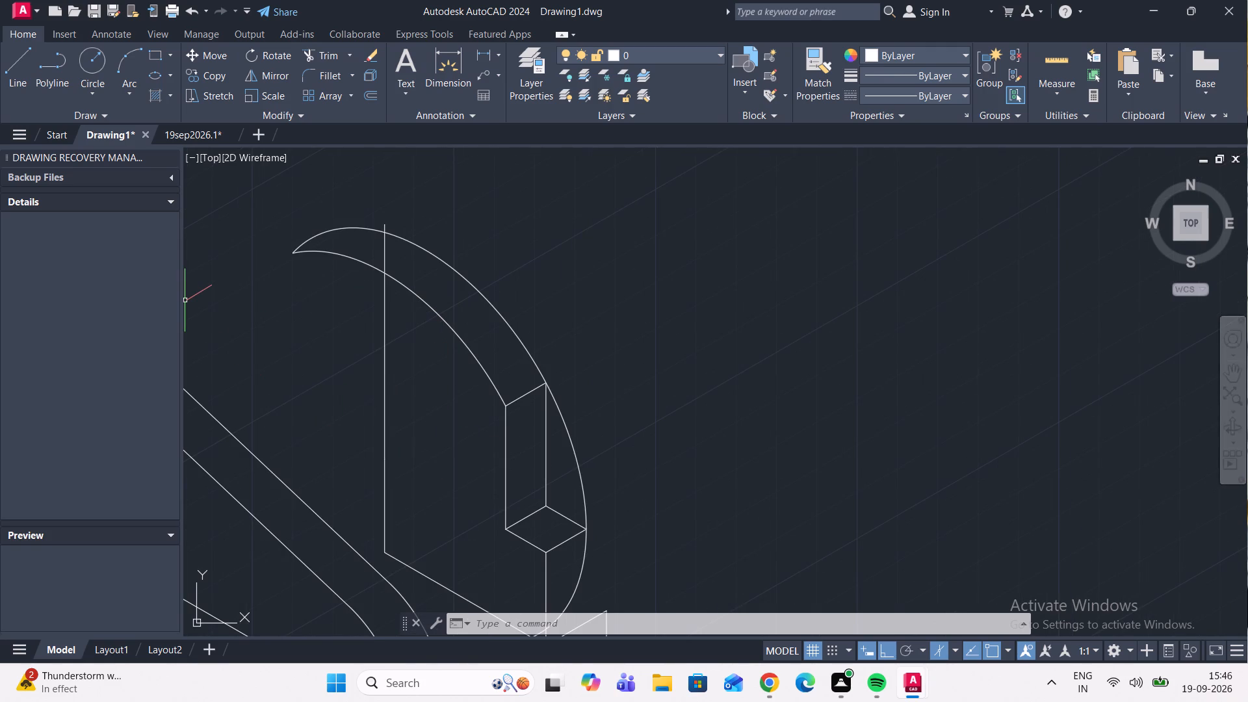
left_click(18, 73)
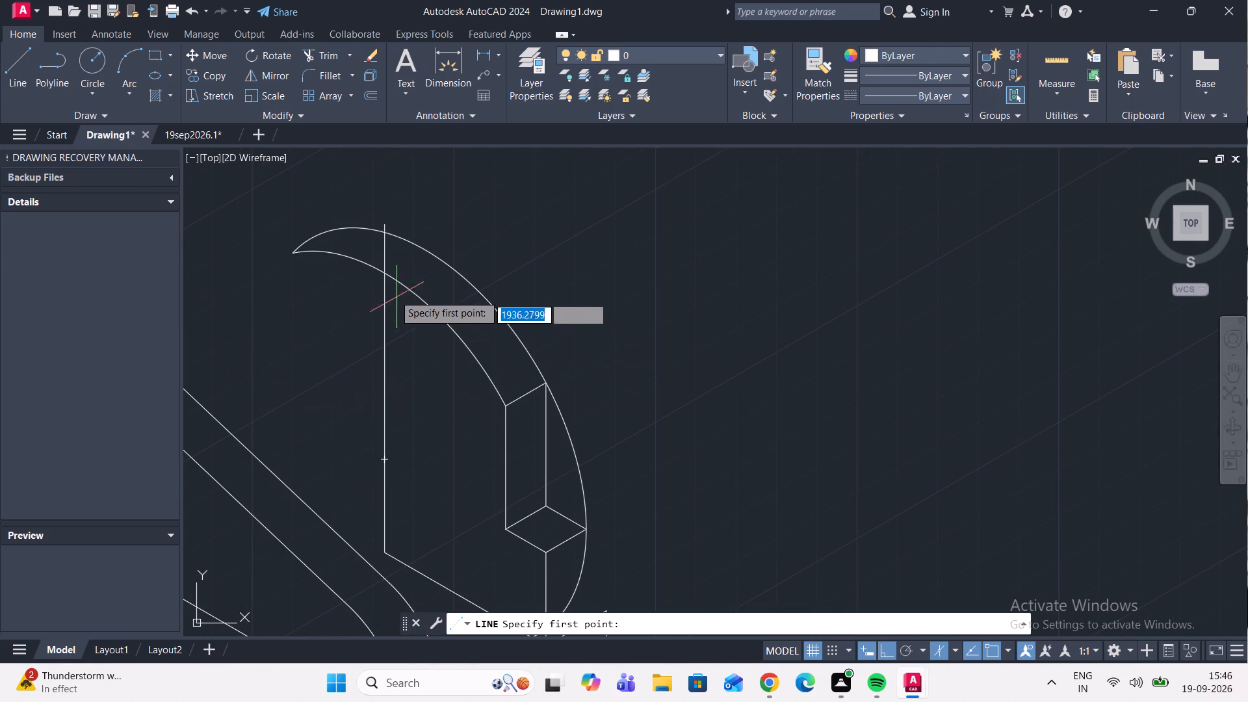
scroll(370, 254, "up", 2)
left_click(405, 304)
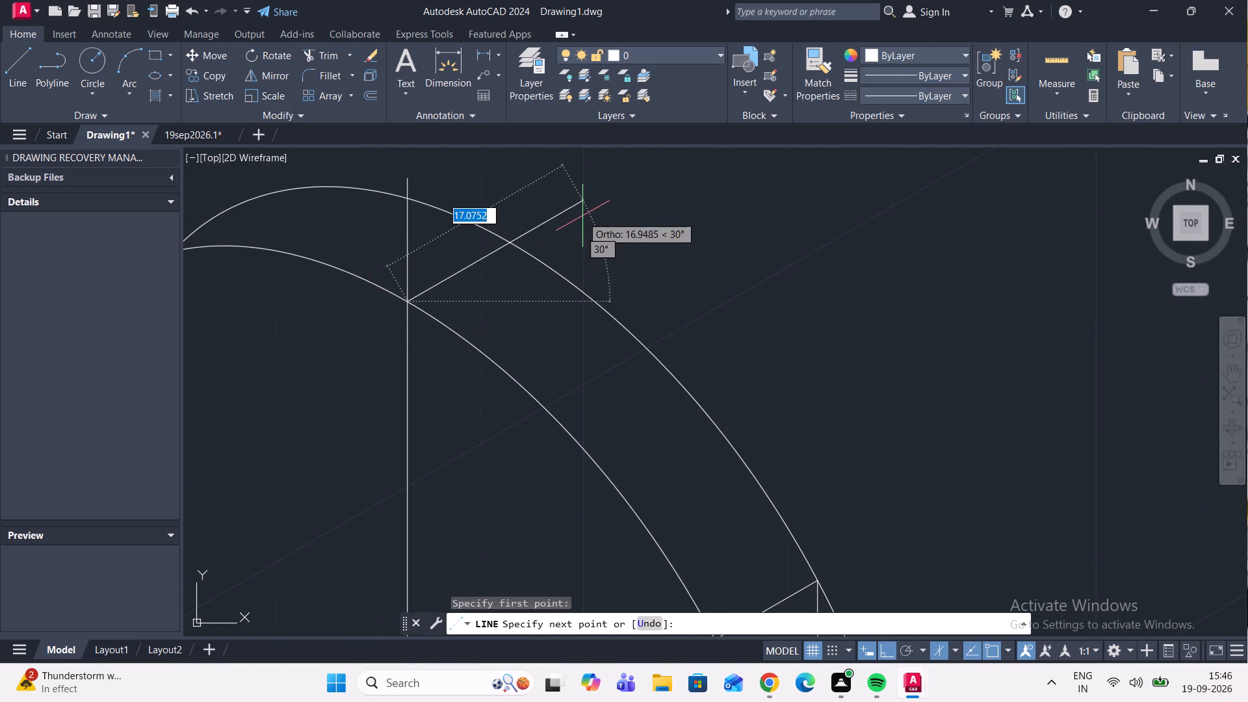
left_click(558, 224)
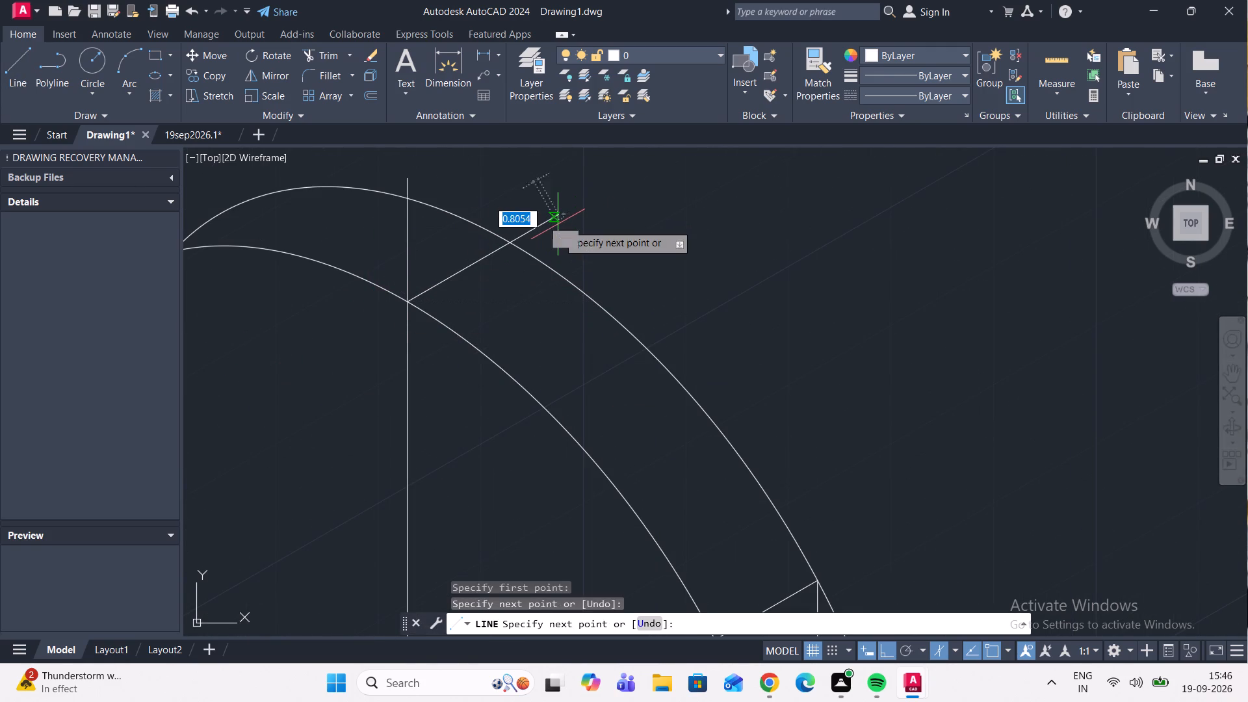
key("Escape")
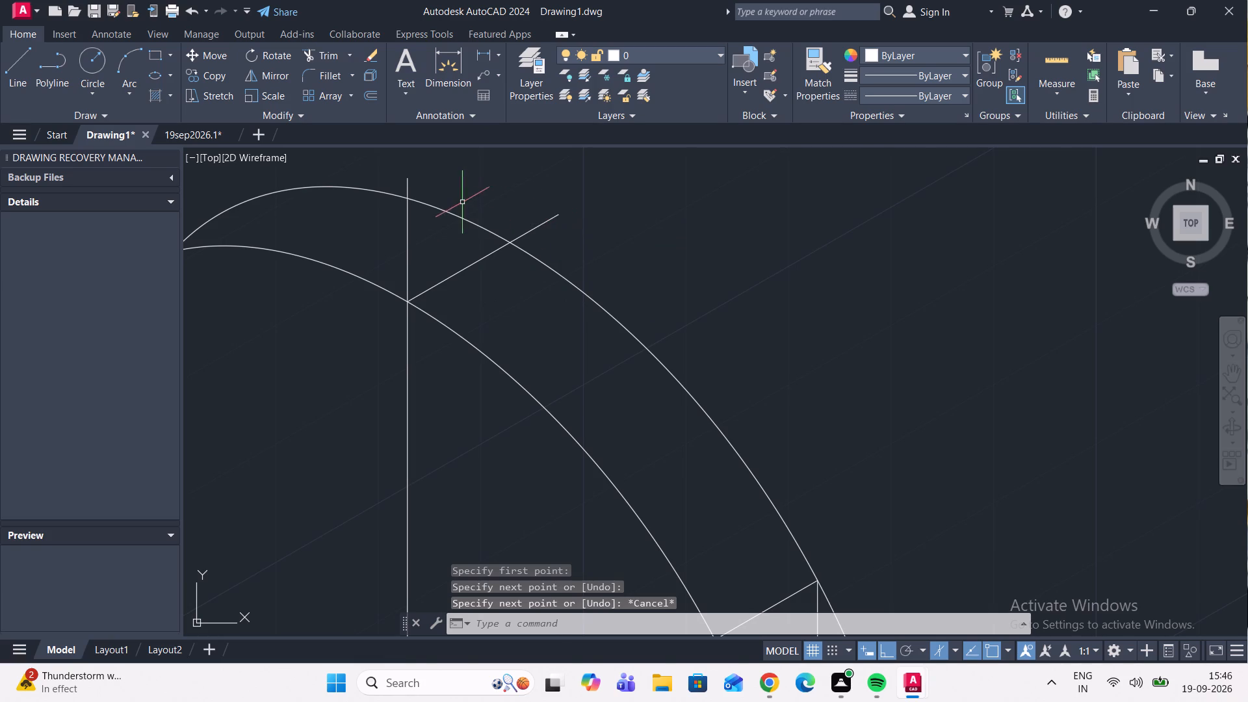
Trim the vertical line above the inner arc and the 30° line's overshoot beyond the outer arc.
scroll(487, 252, "down", 1)
left_click(311, 48)
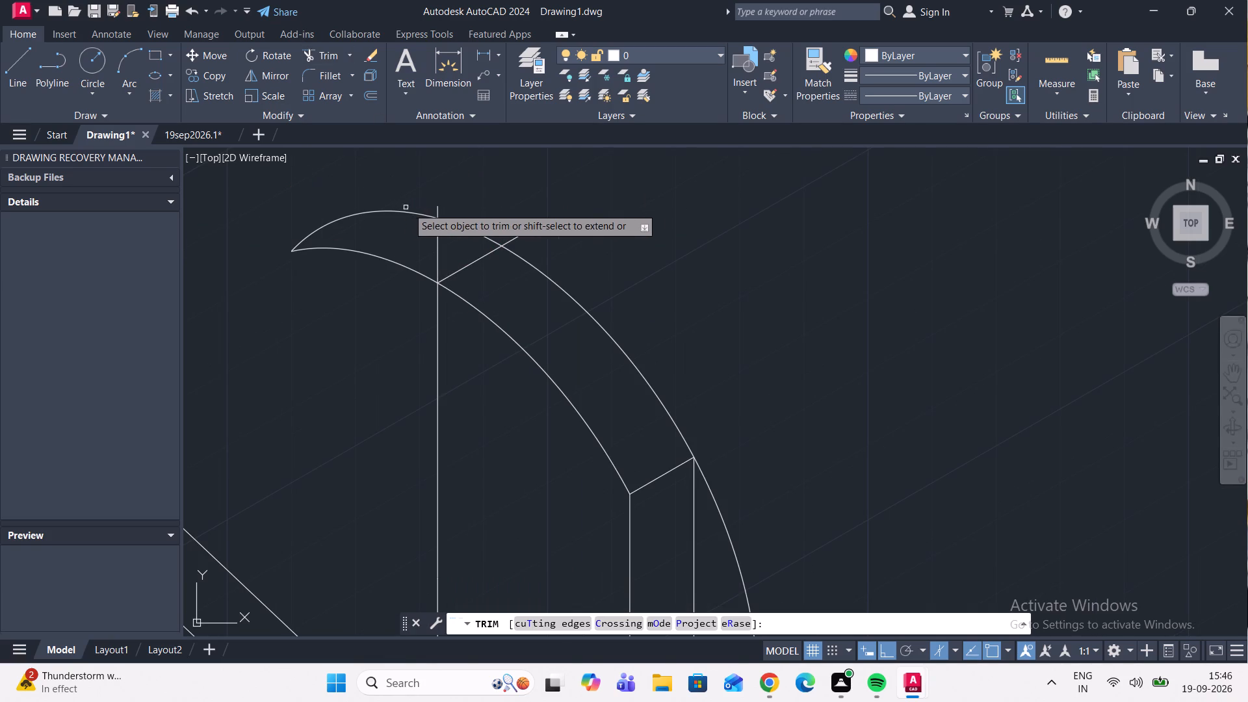
left_click(435, 211)
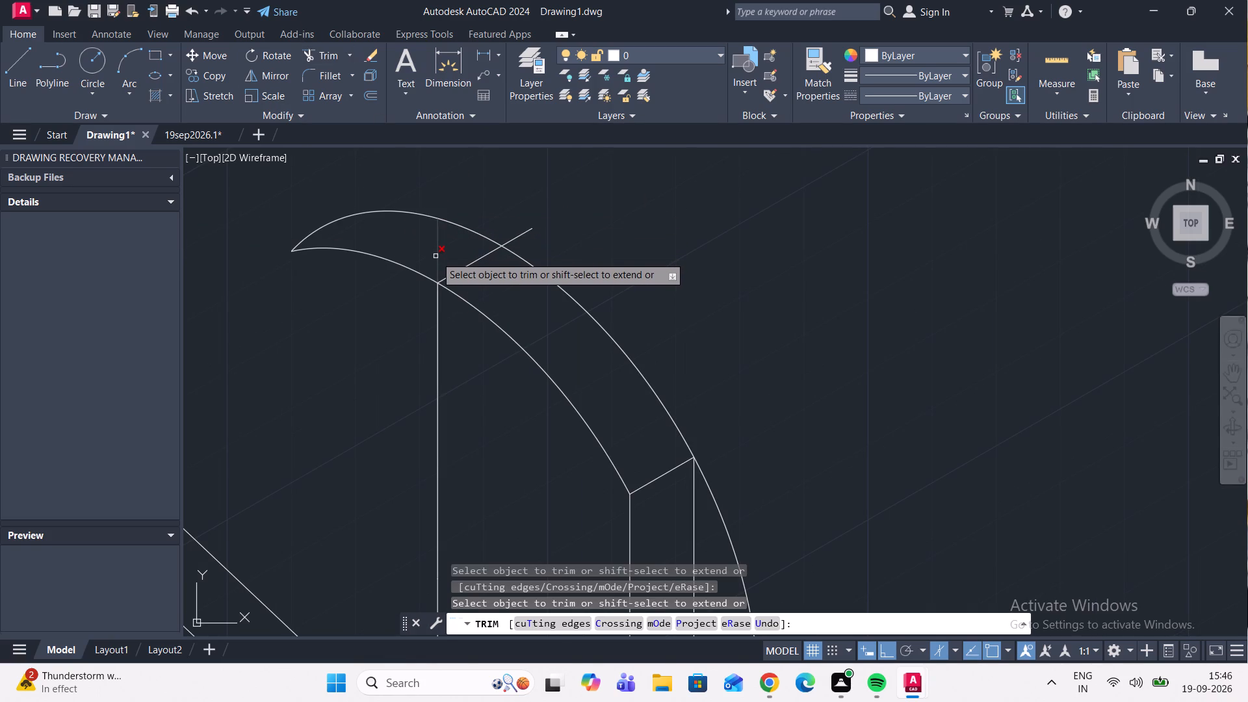
left_click(435, 256)
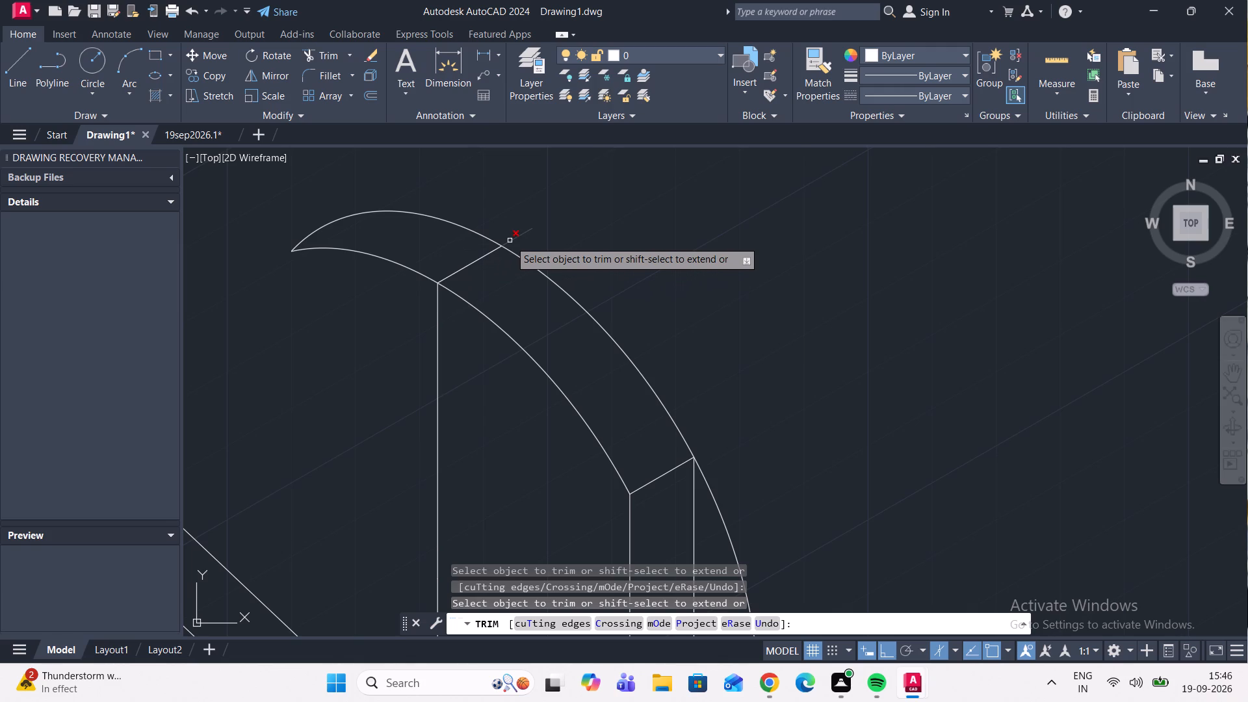
left_click(510, 240)
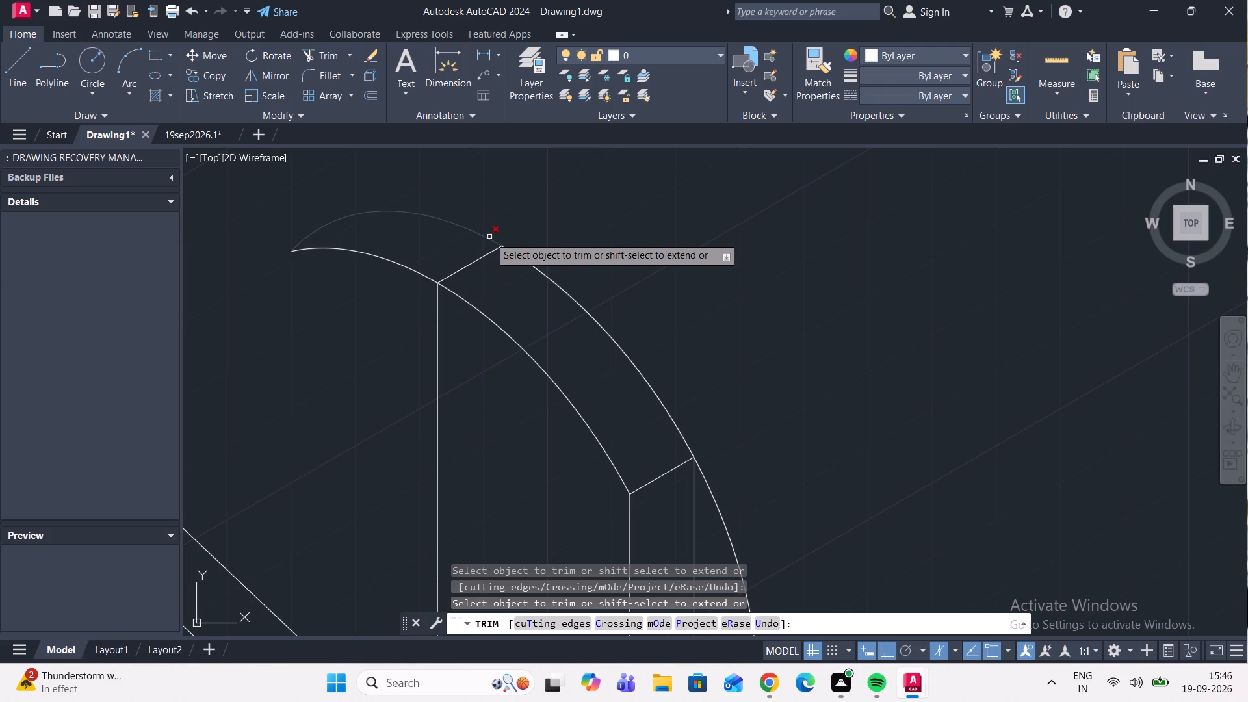
Trim the pointed upper-left ends of the outer and inner arcs back to the new 30° line.
double_click(487, 239)
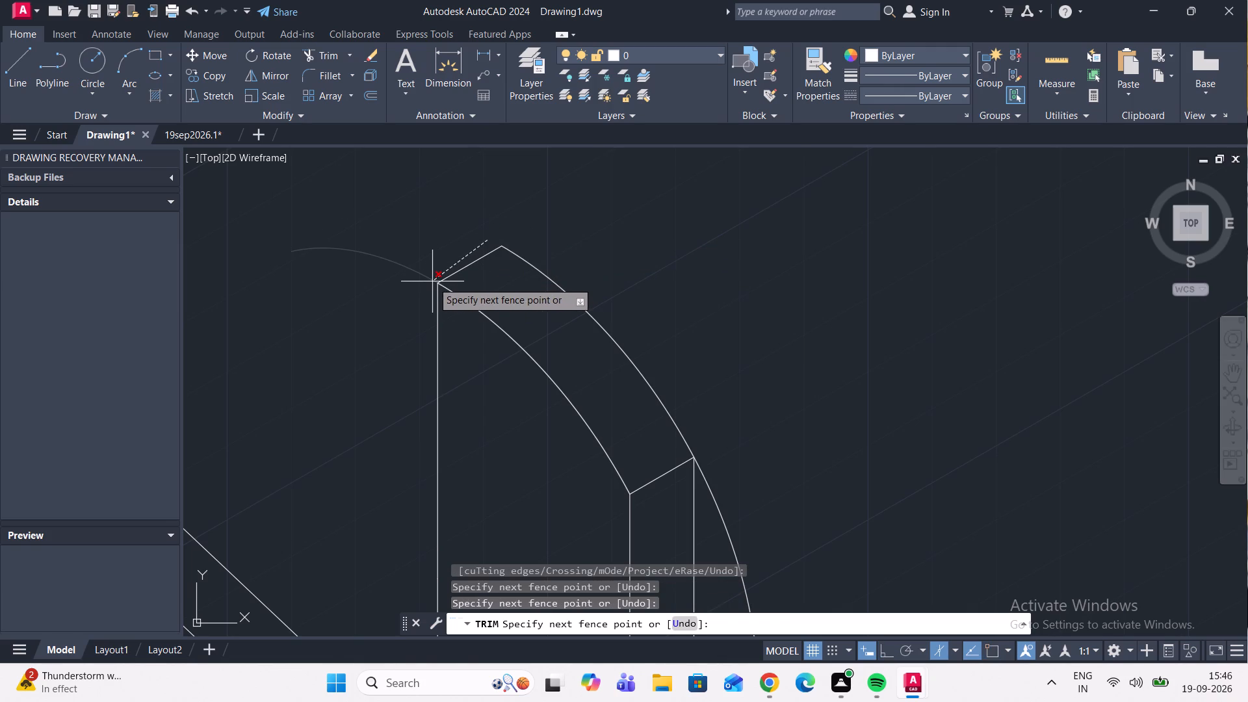
double_click(432, 281)
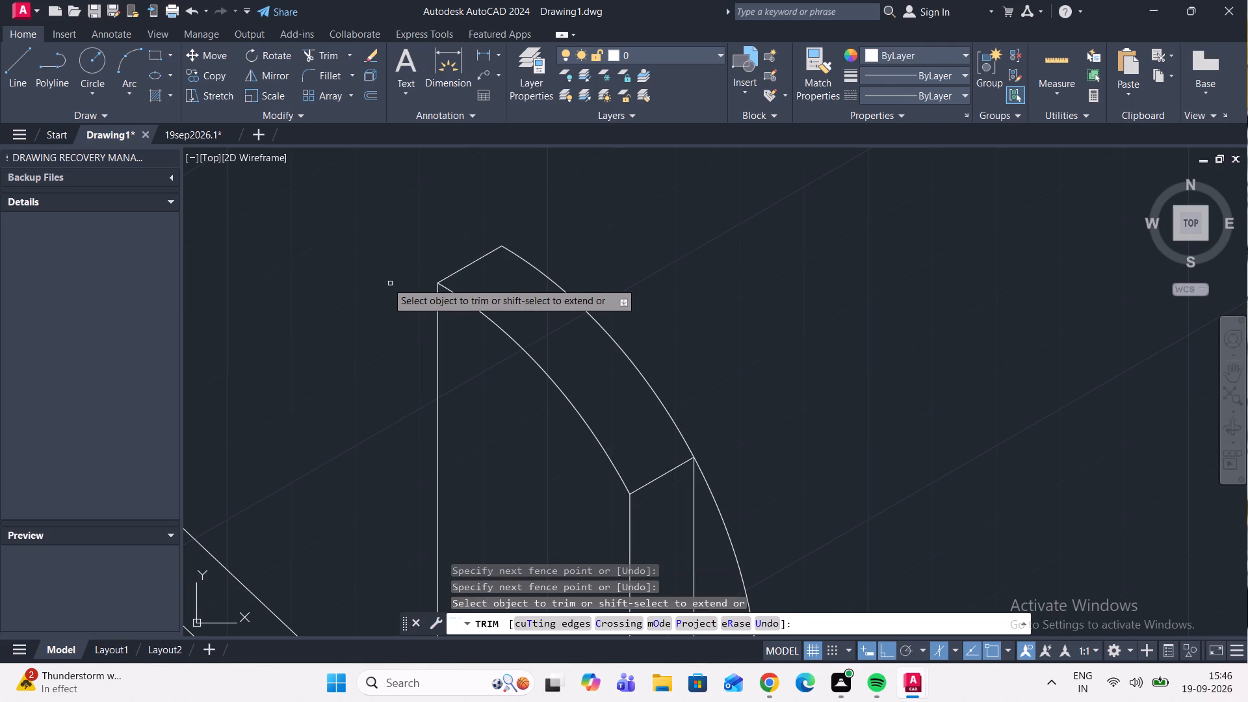
scroll(385, 281, "down", 2)
middle_click_drag(390, 350, 350, 334)
middle_click_drag(367, 370, 302, 341)
middle_click_drag(327, 361, 311, 349)
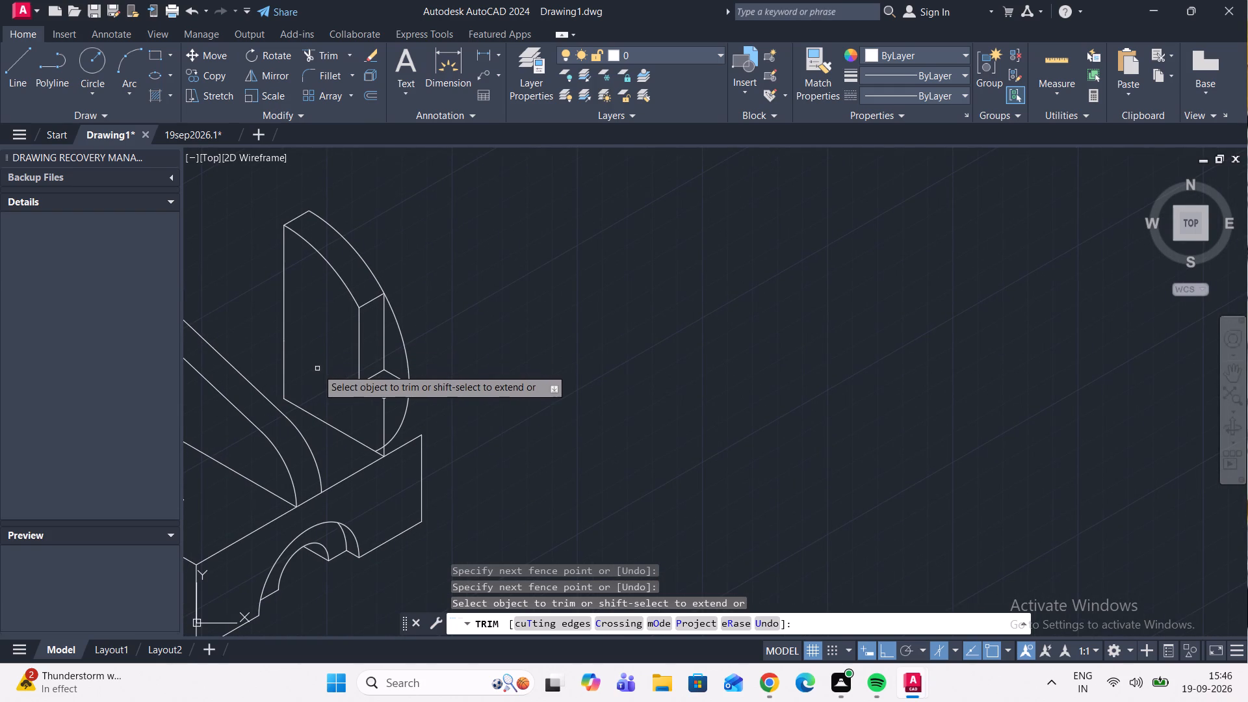
key("Escape")
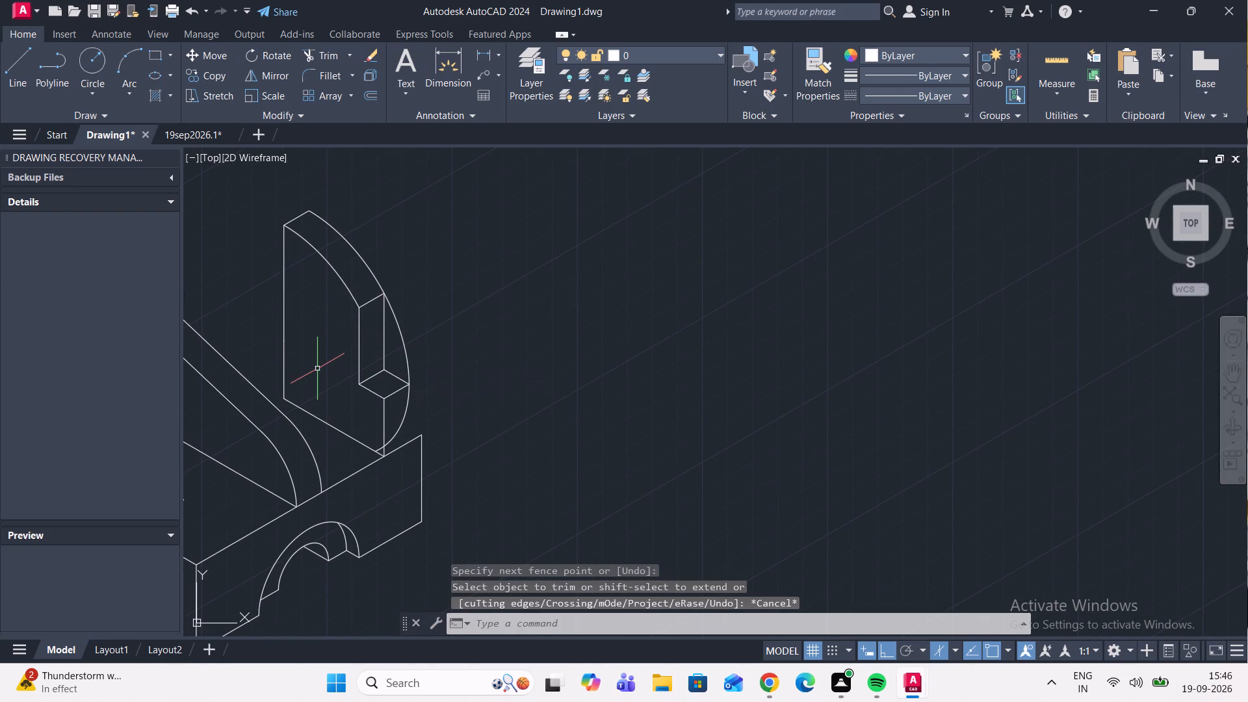
Join the two collinear segments of the rear section's left vertical edge into one line.
scroll(301, 374, "up", 1)
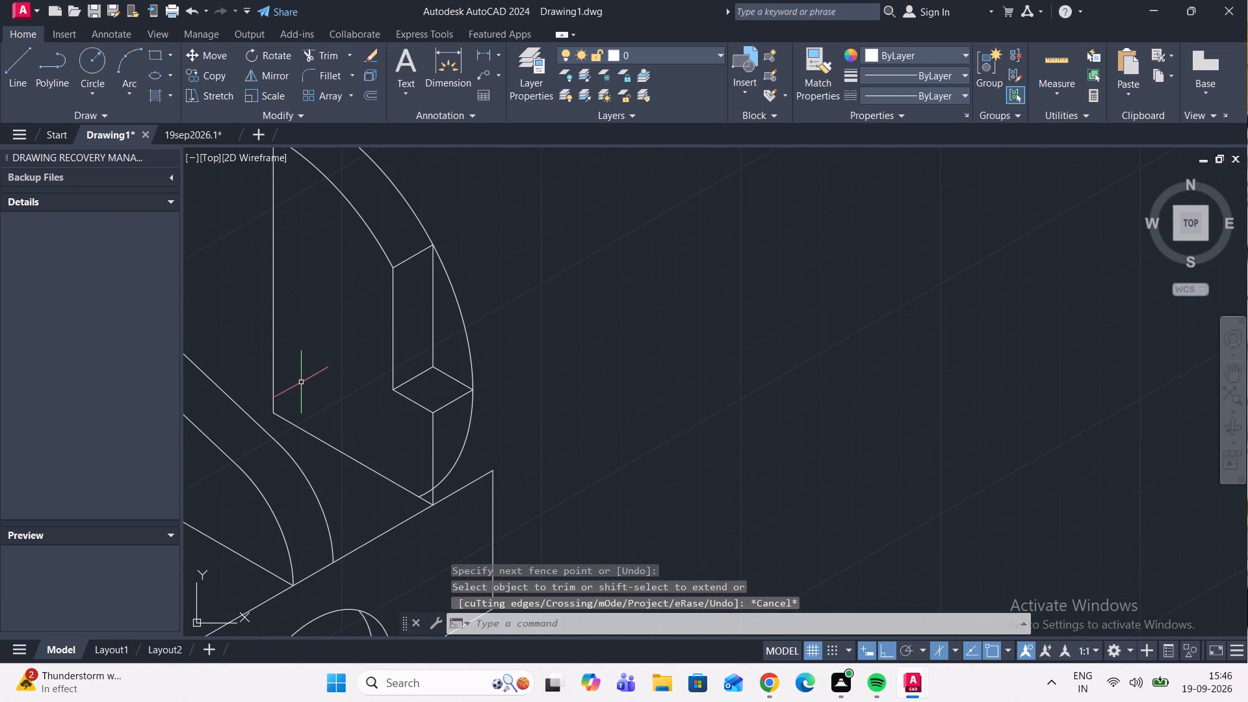
left_click(302, 382)
left_click(246, 262)
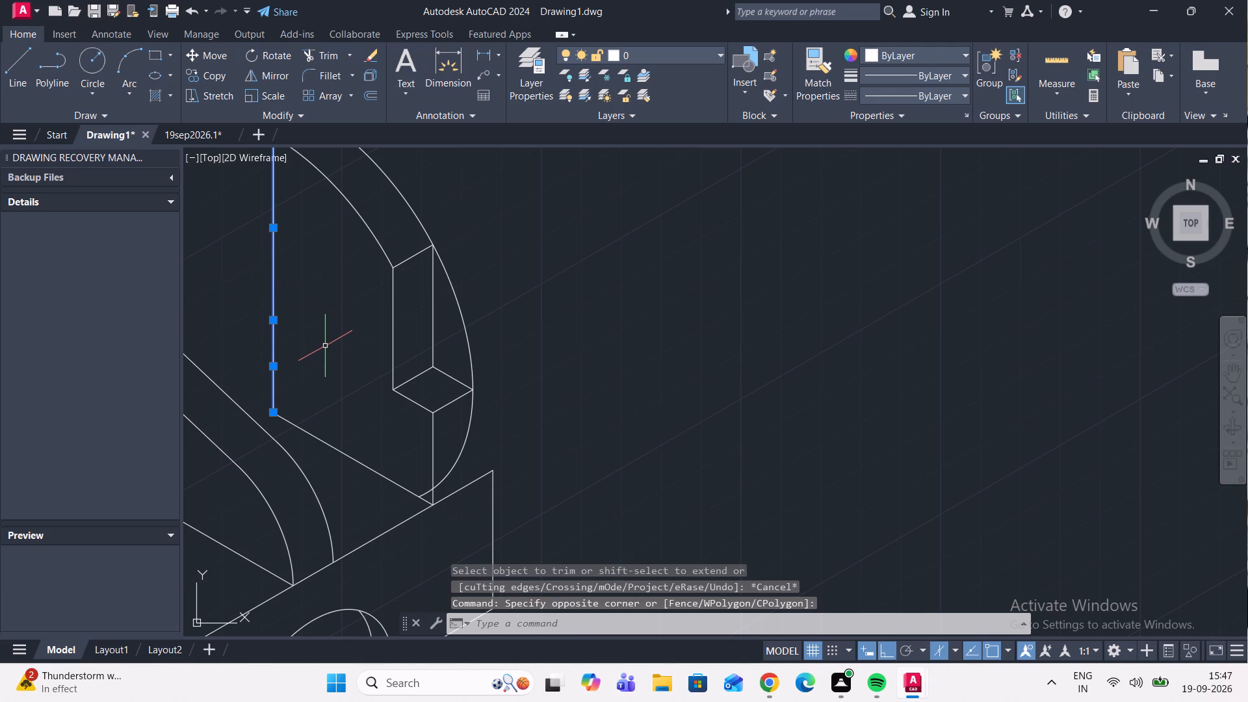
type("join")
key("Return")
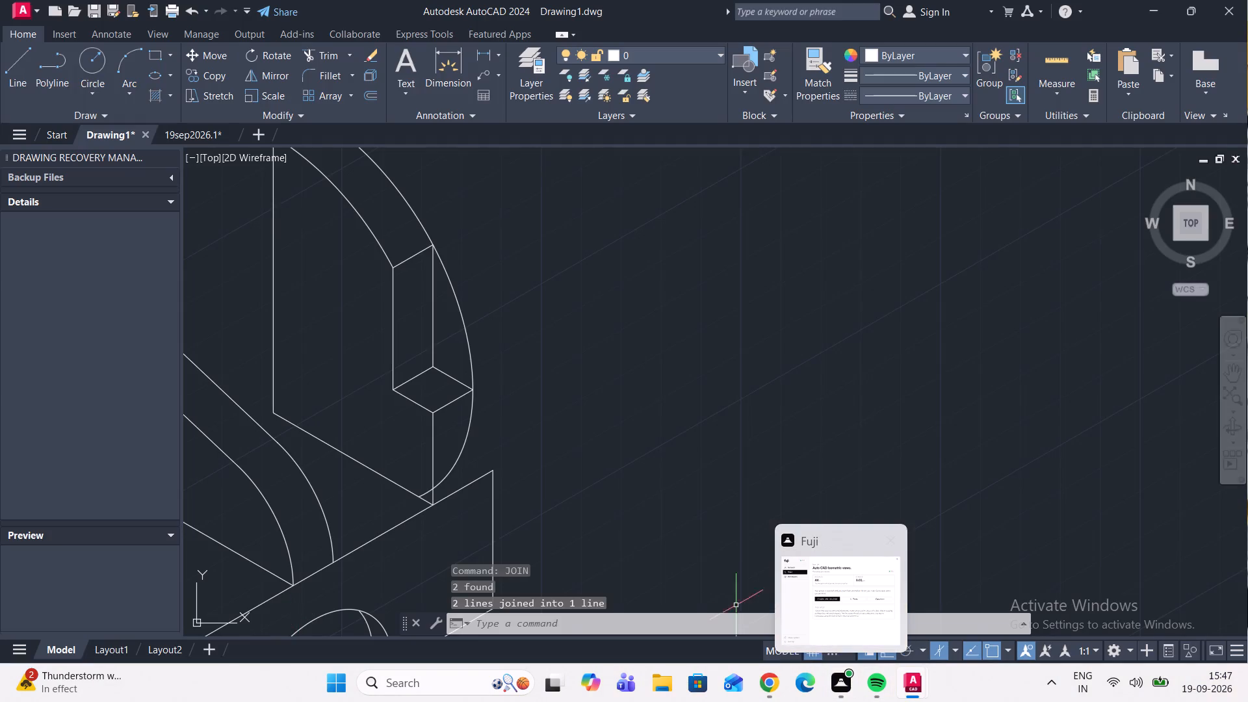
Draw a vertical line about 22 units down from the rhombus's right corner, past the base's top 30° edge.
scroll(736, 519, "down", 2)
scroll(760, 463, "down", 1)
scroll(707, 531, "up", 1)
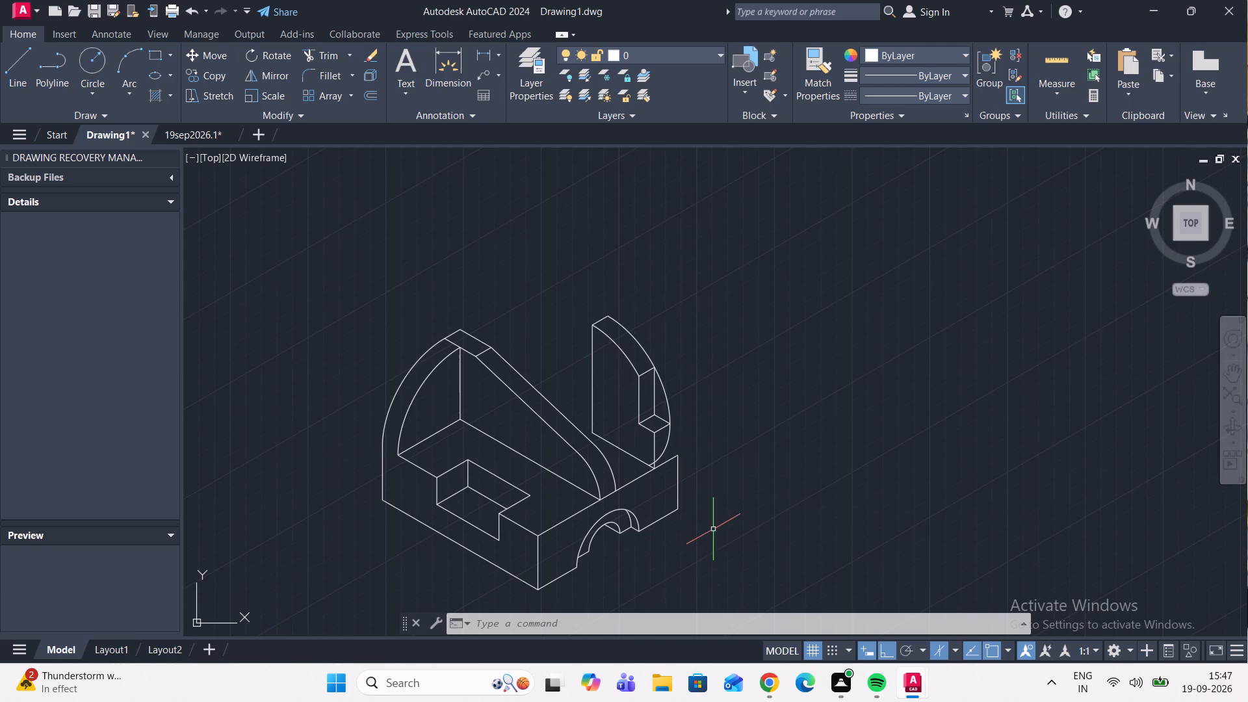
left_click(16, 65)
scroll(661, 428, "up", 8)
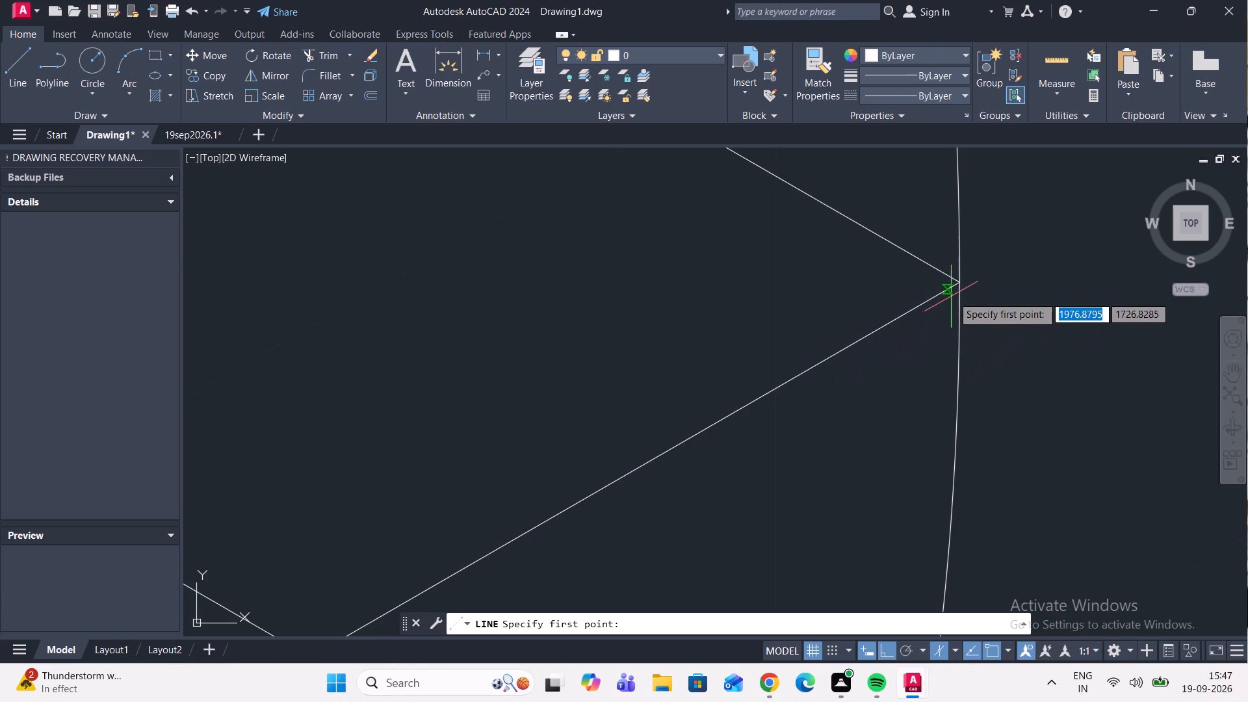
left_click(963, 284)
scroll(967, 319, "down", 3)
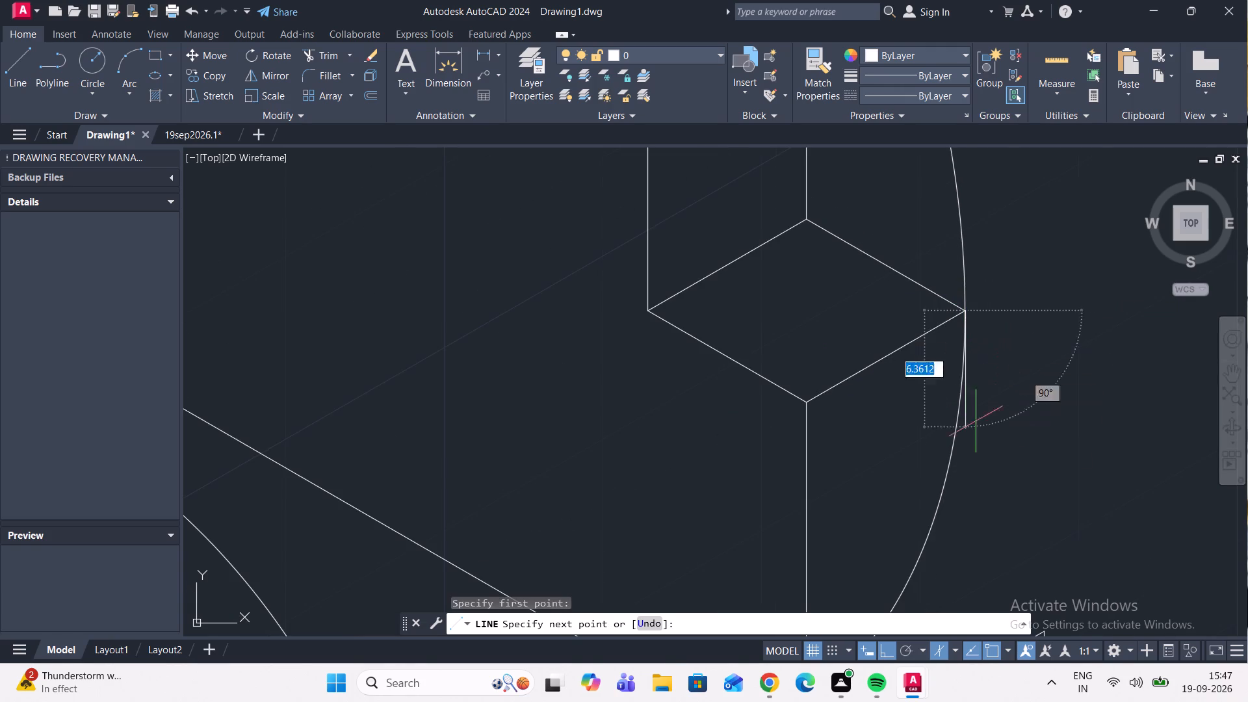
scroll(979, 425, "down", 4)
scroll(978, 446, "up", 2)
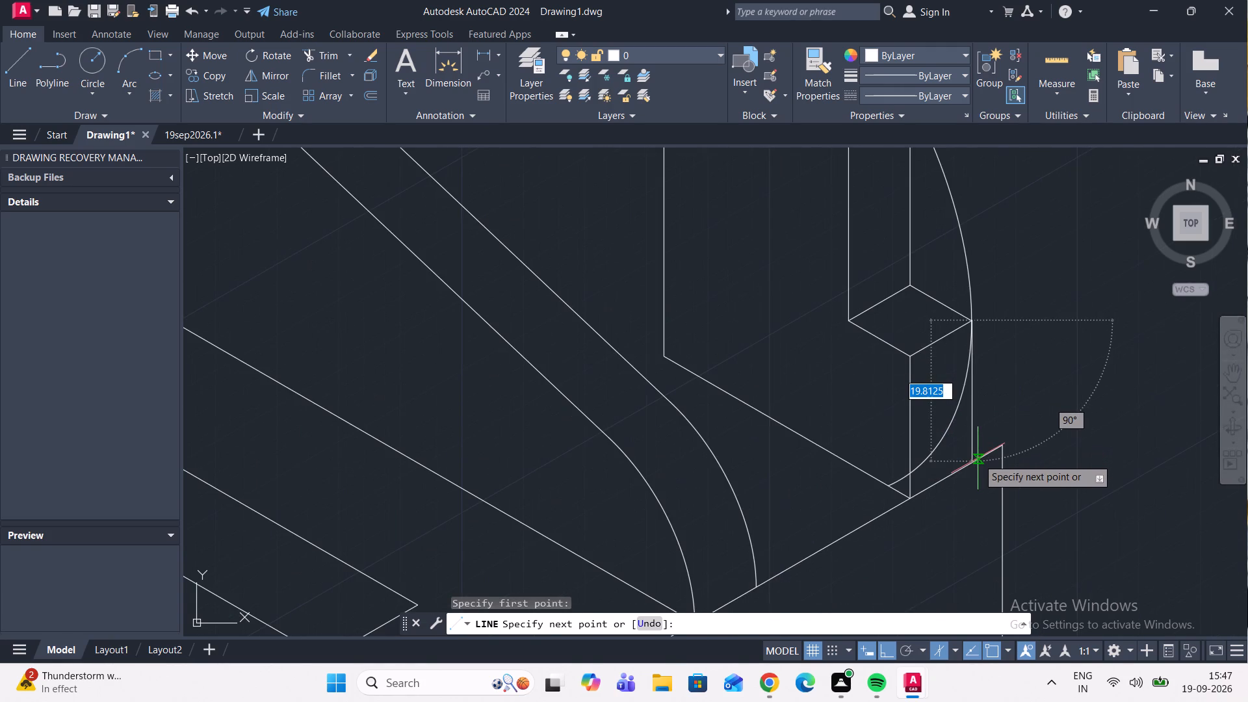
scroll(974, 467, "up", 3)
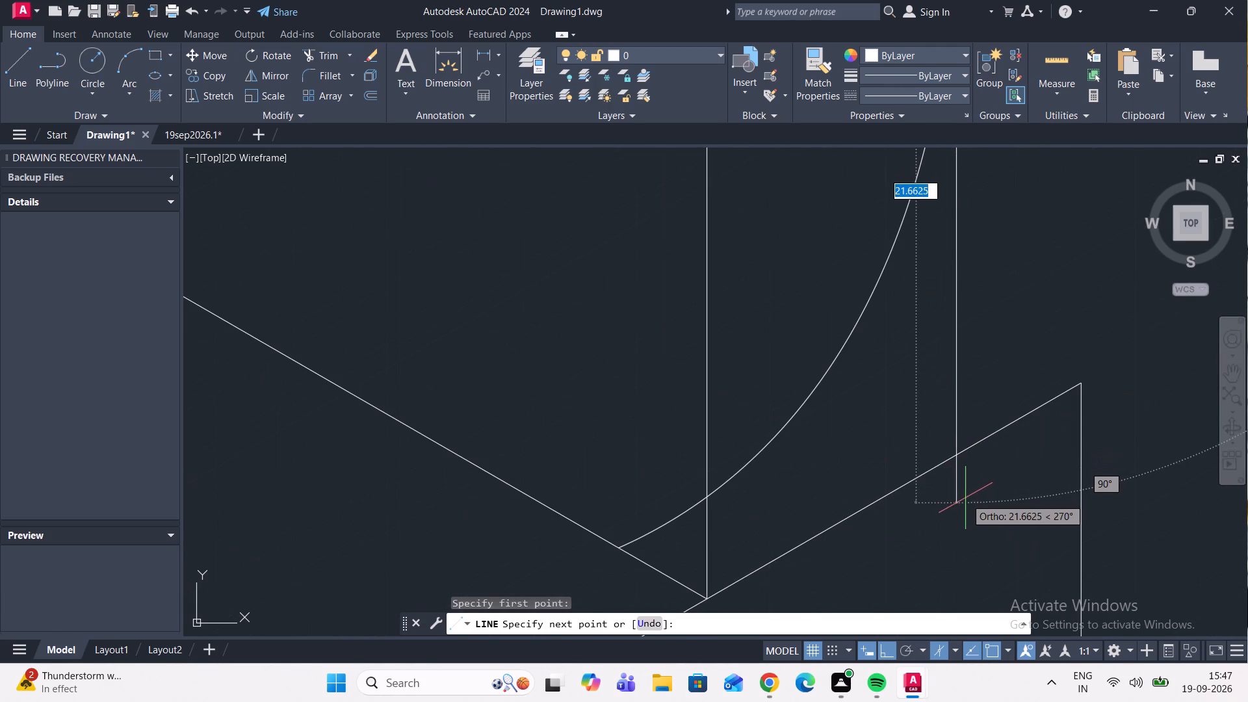
left_click(962, 497)
key("Escape")
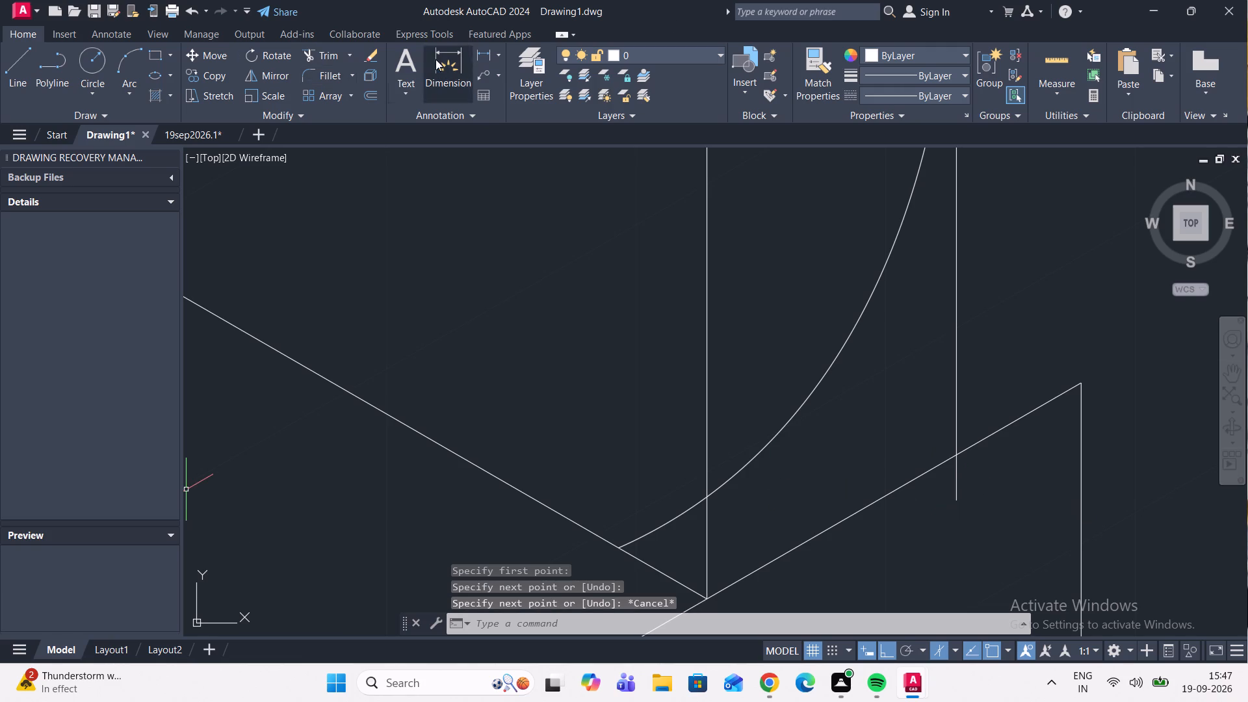
Trim the new line's overshoot below the base's top edge and the part of that edge between the two vertical lines.
left_click(331, 58)
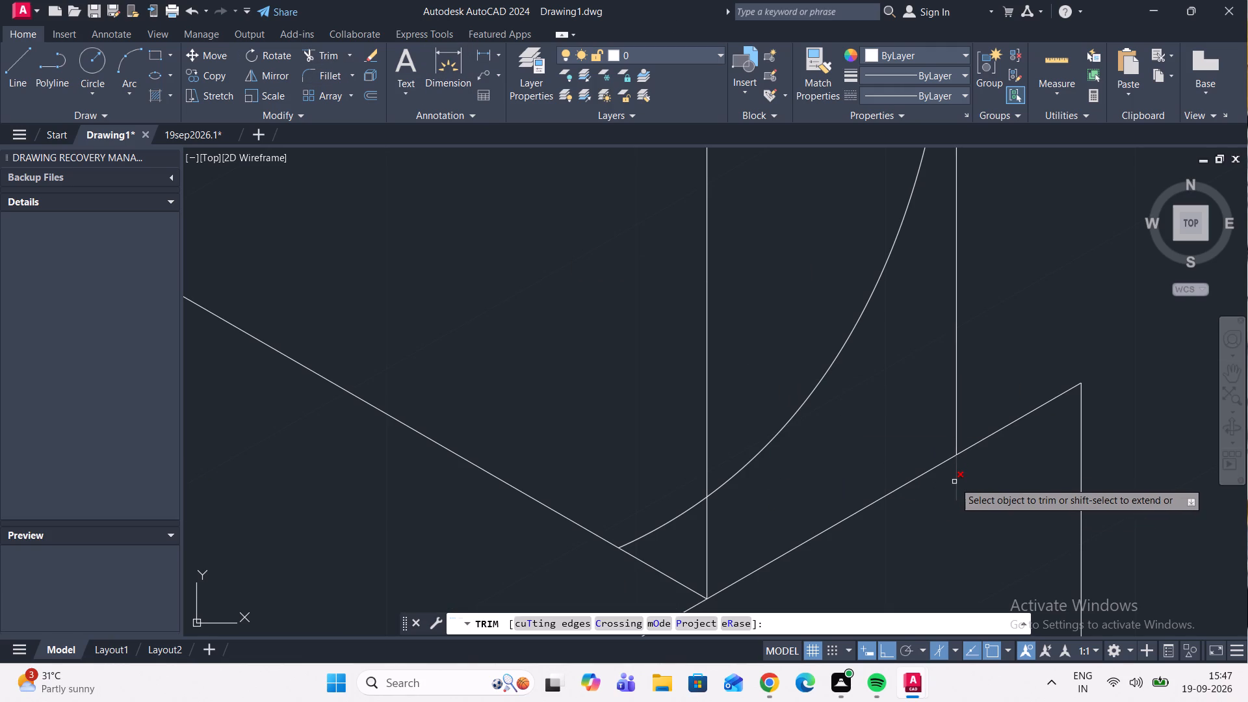
left_click(954, 482)
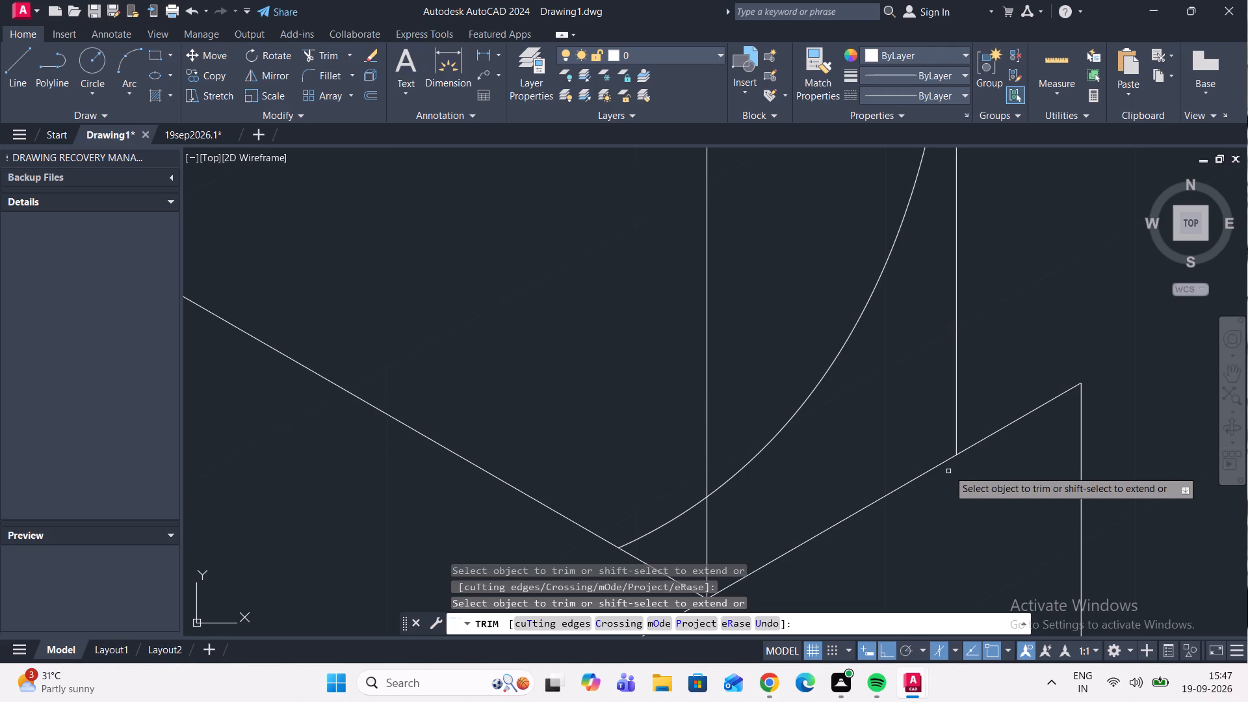
left_click(947, 462)
Trim the leftover lower arc from the rhombus's right corner down to the rear section's bottom edge.
middle_click_drag(950, 484, 809, 529)
scroll(773, 506, "down", 1)
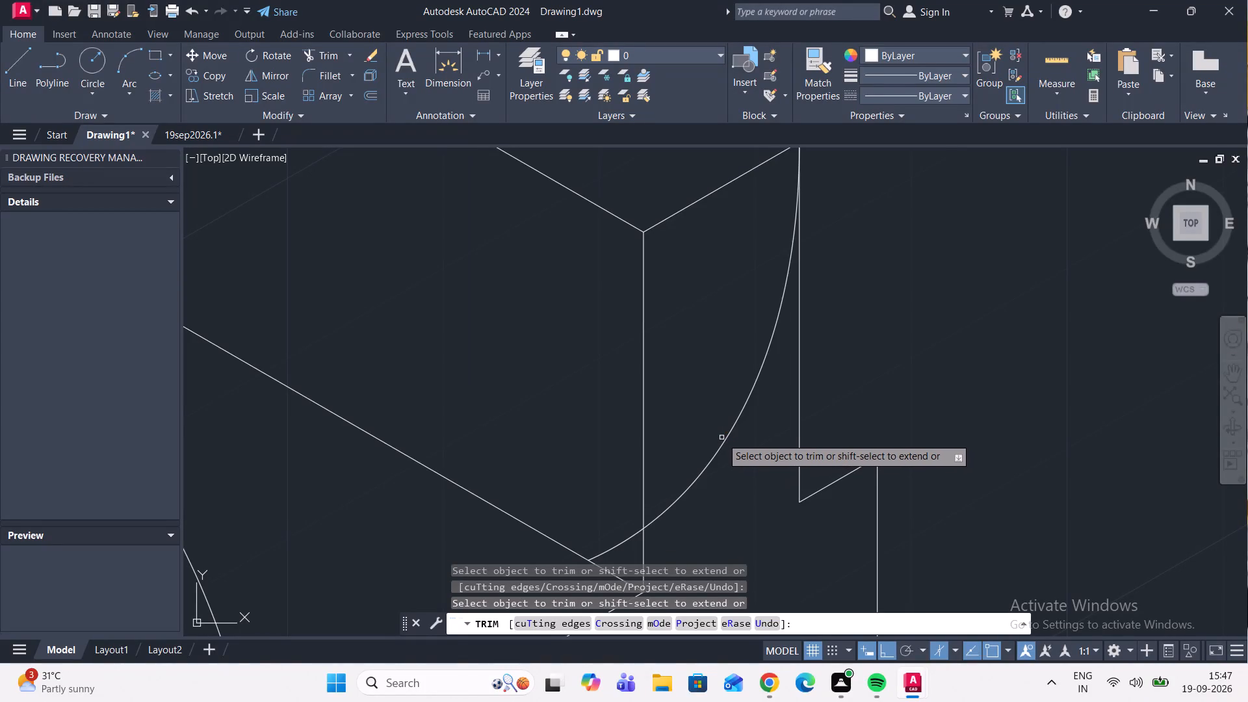
left_click(723, 439)
left_click(625, 538)
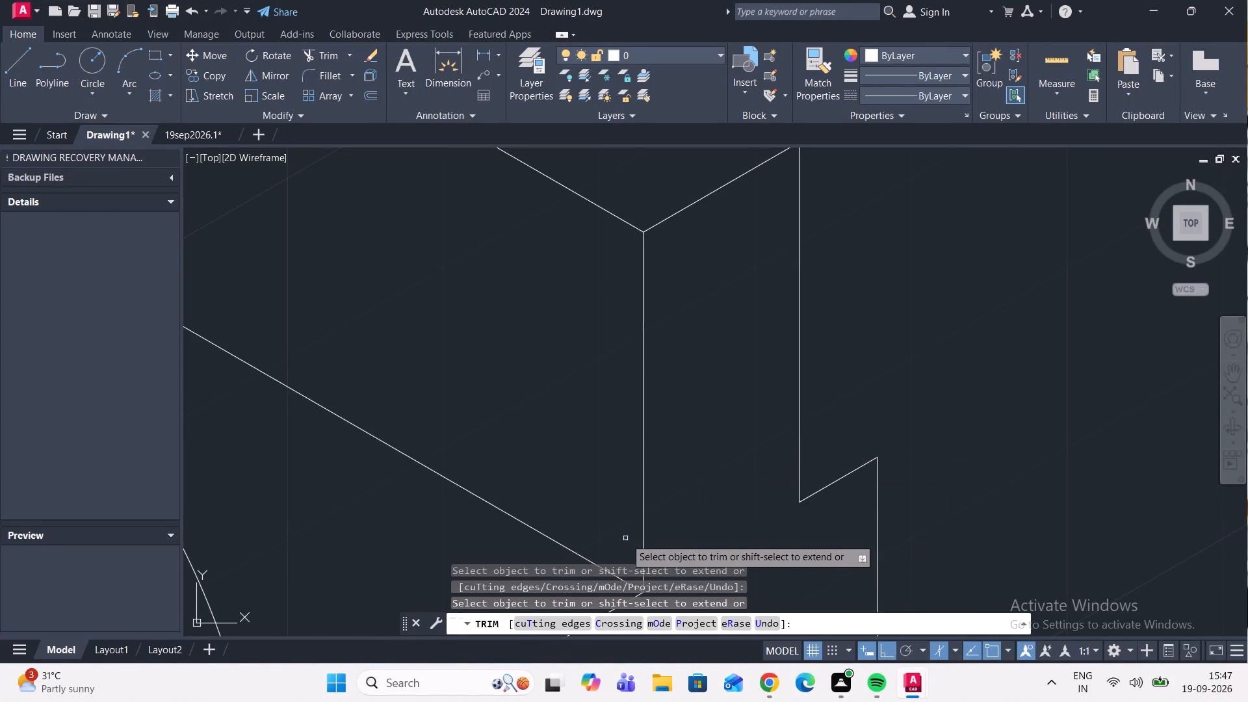
scroll(653, 484, "down", 3)
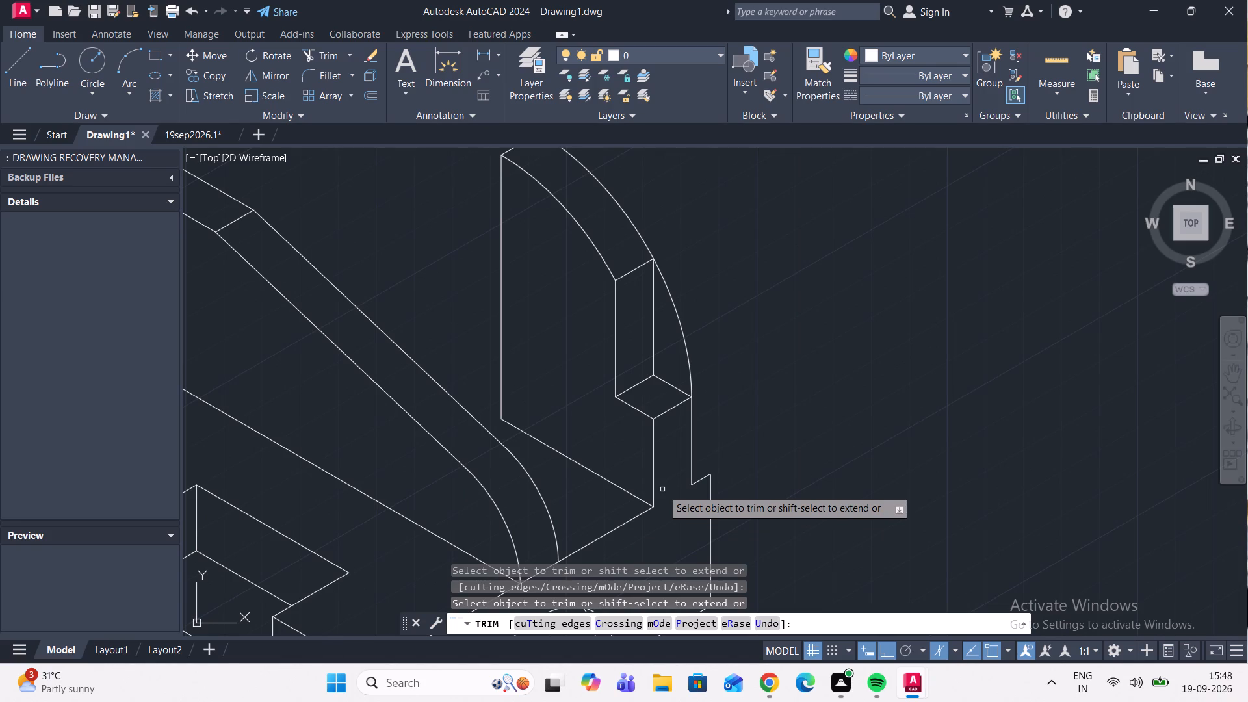
scroll(727, 460, "up", 2)
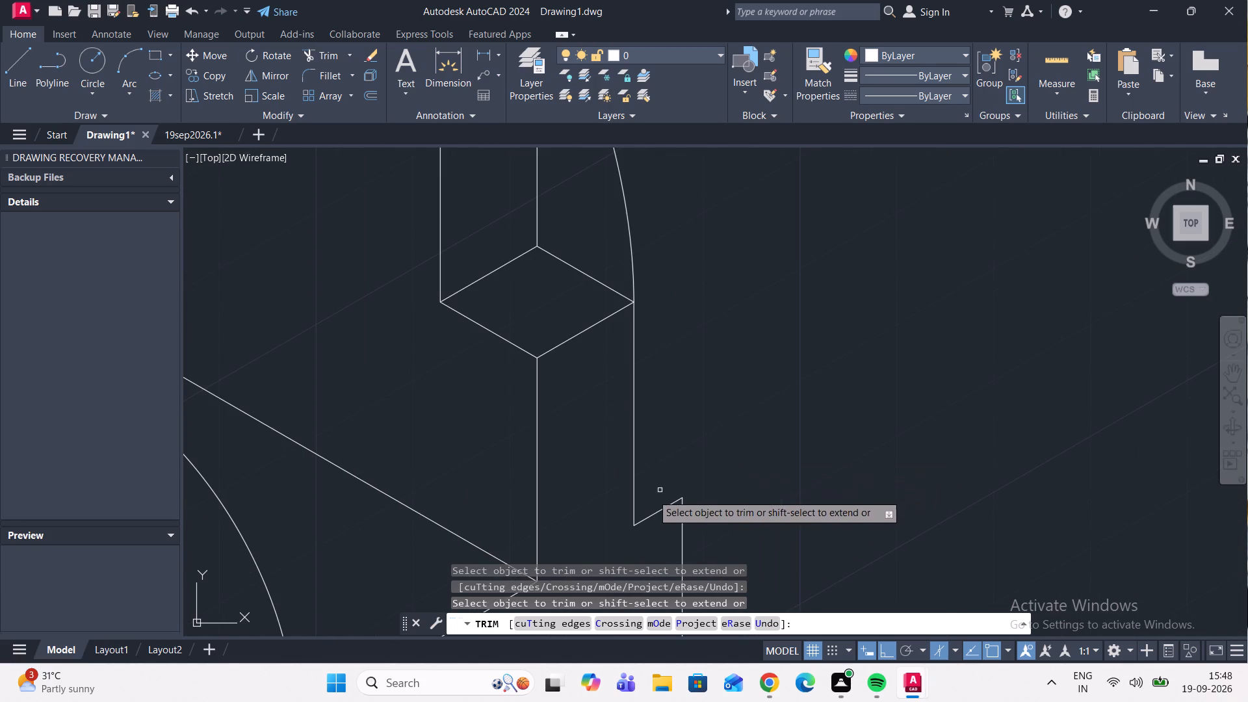
Draw a vertical line about 20 units up from the outer end of the base's short 30° top edge.
left_click(7, 75)
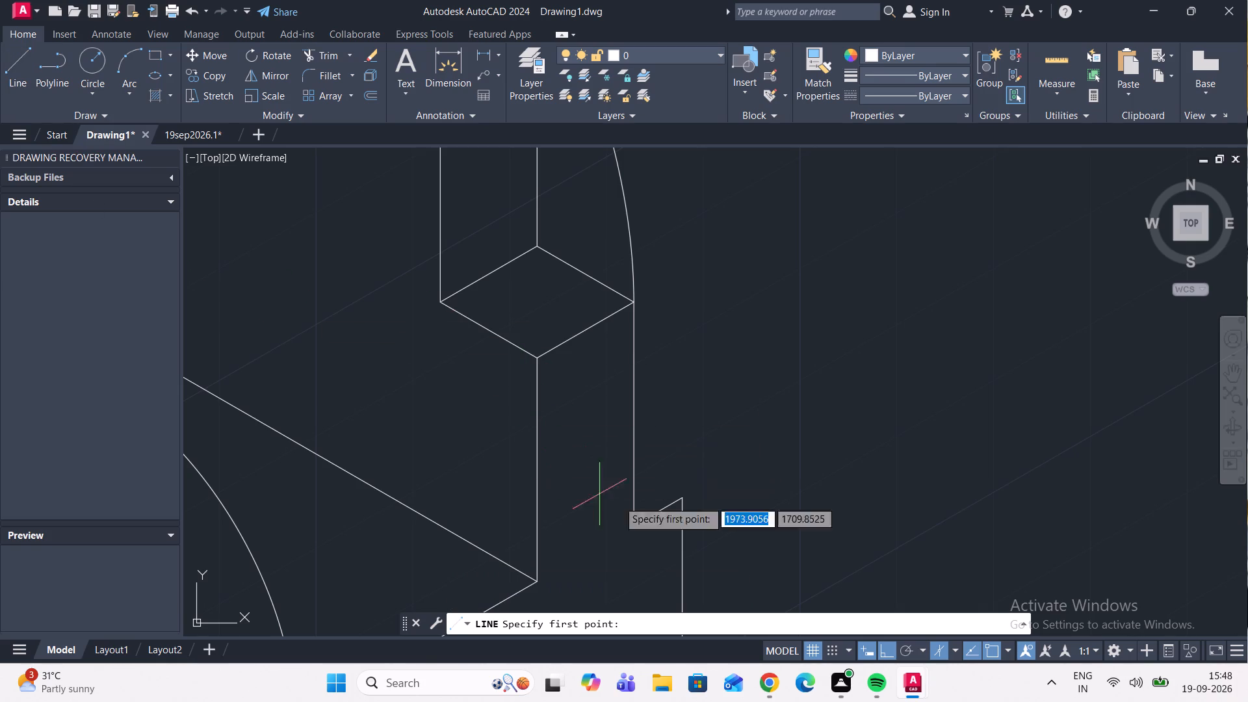
left_click(681, 500)
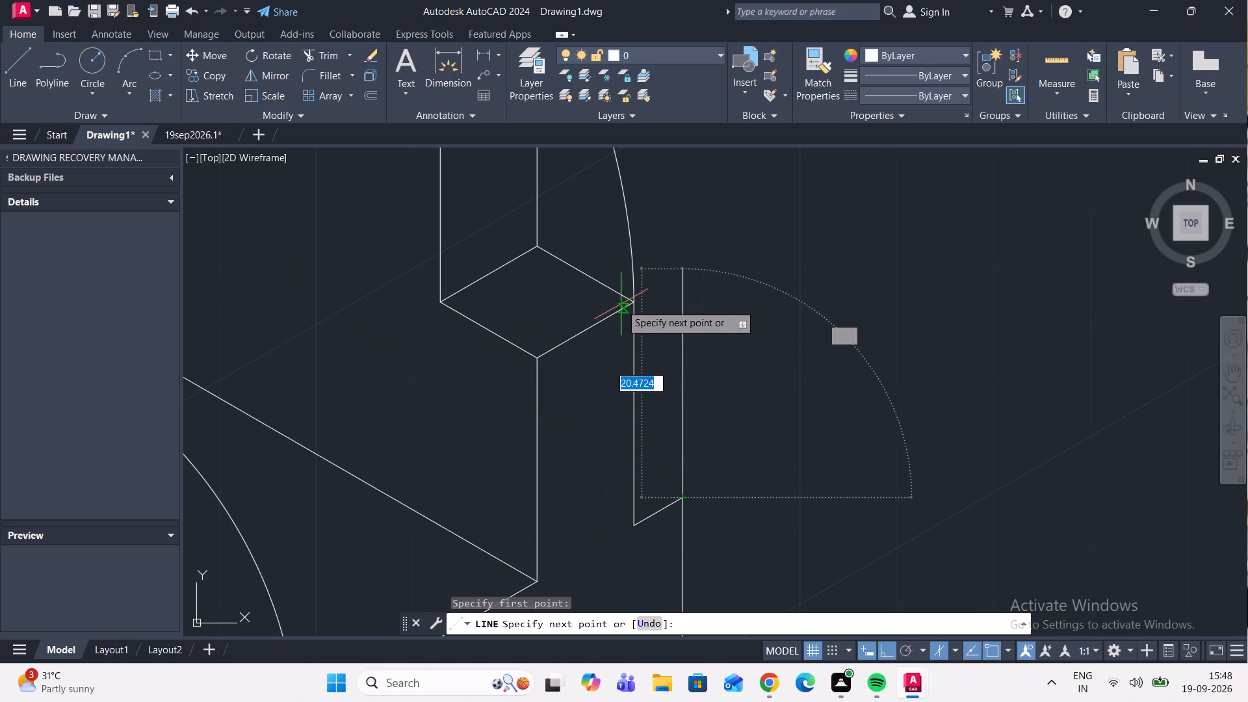
left_click(663, 287)
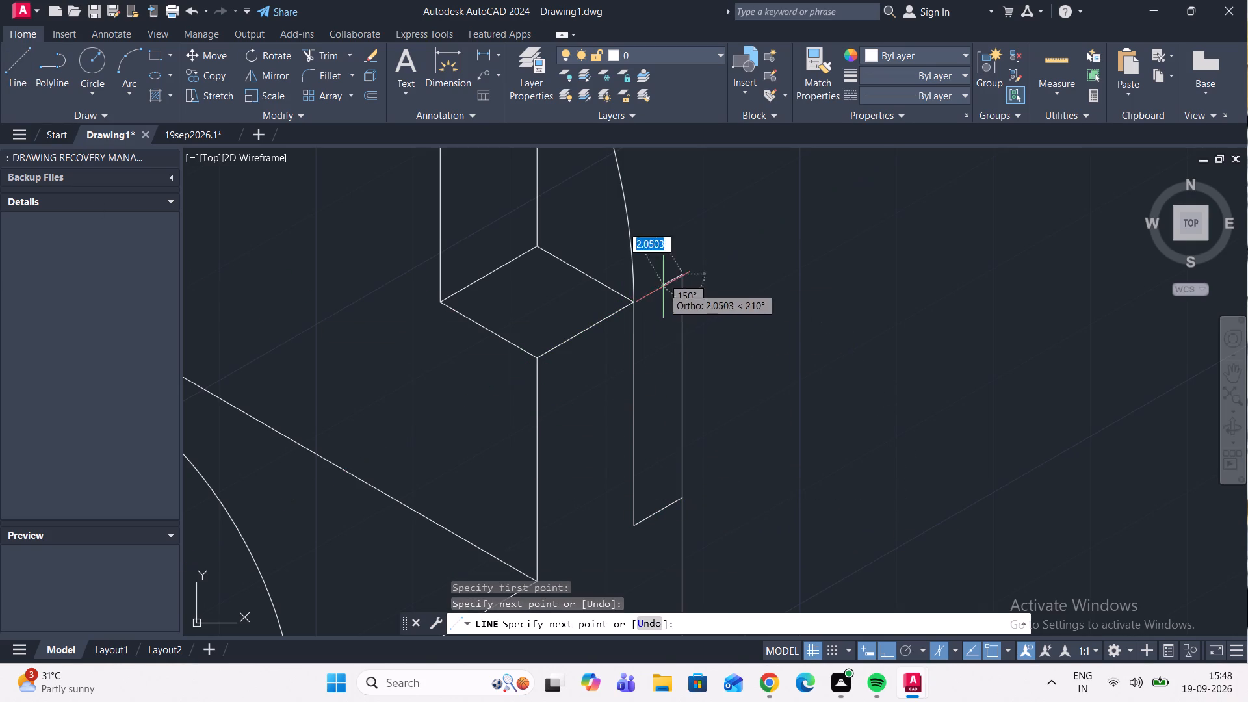
key("Escape")
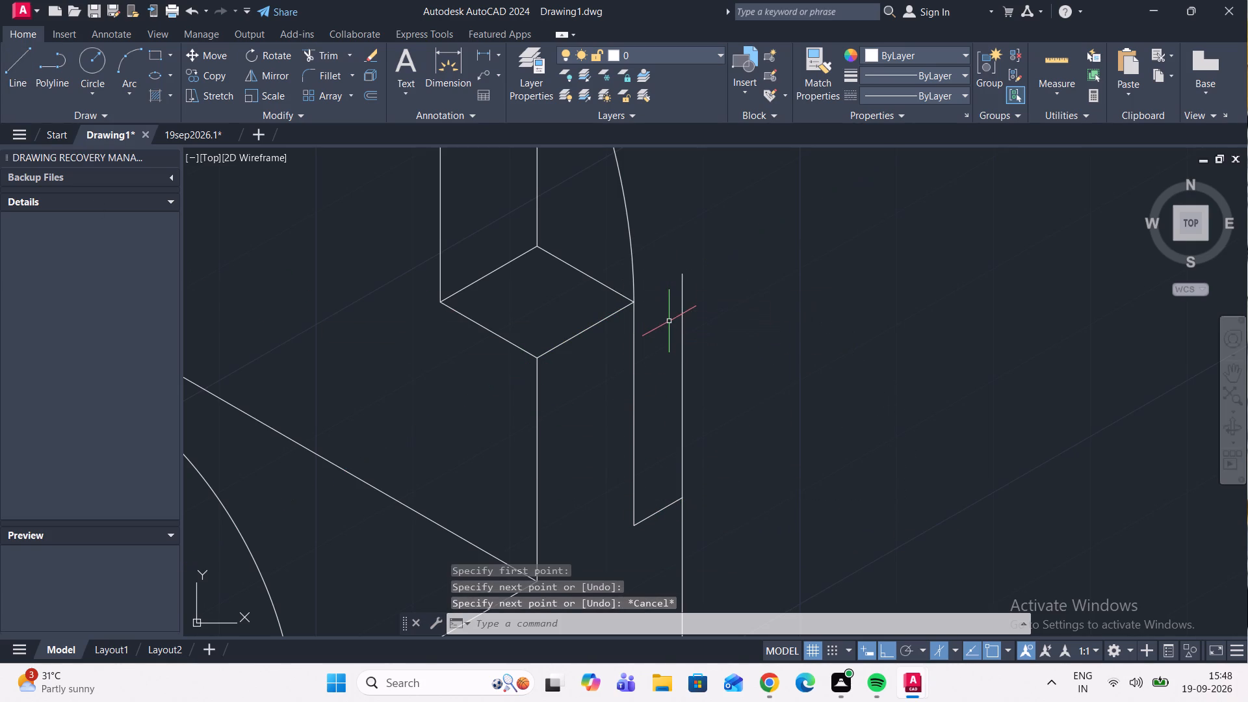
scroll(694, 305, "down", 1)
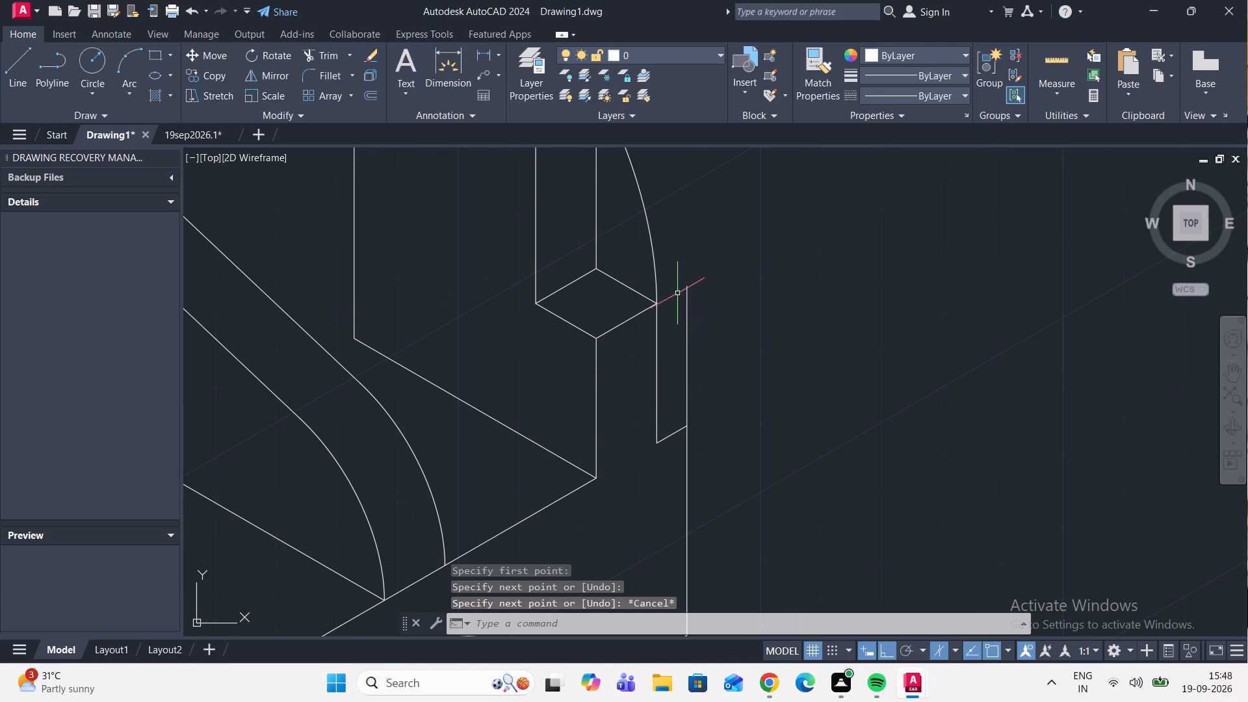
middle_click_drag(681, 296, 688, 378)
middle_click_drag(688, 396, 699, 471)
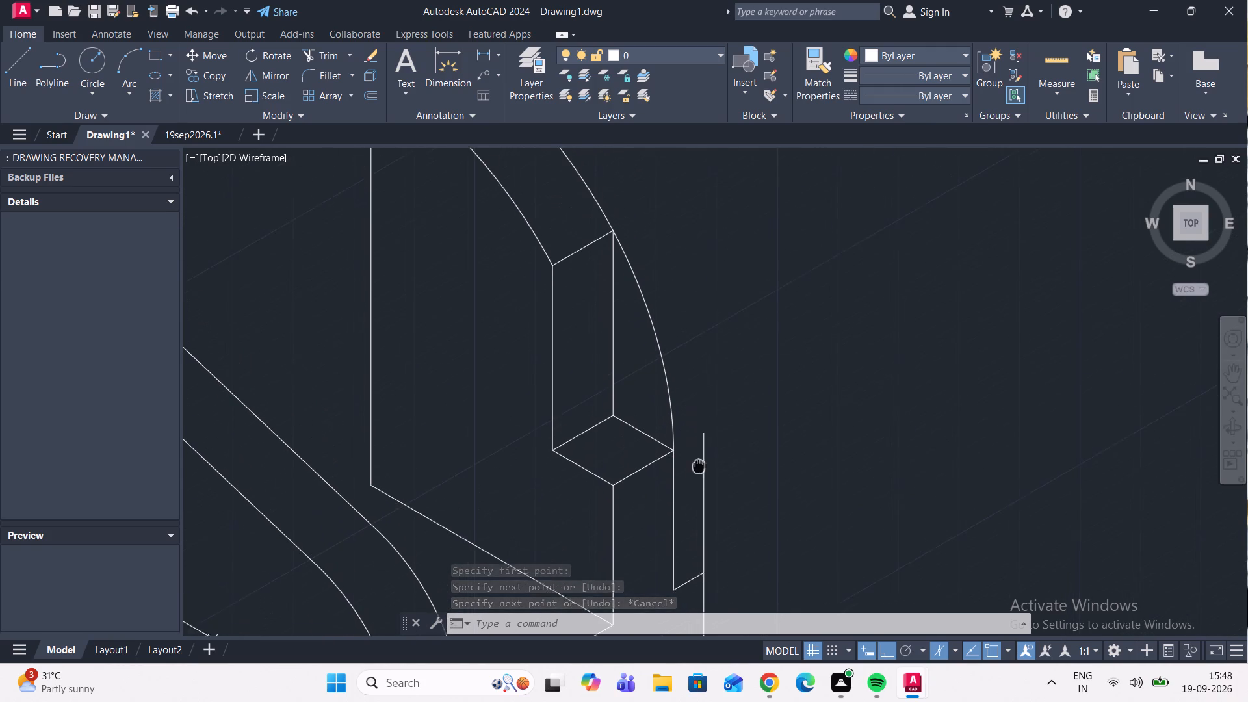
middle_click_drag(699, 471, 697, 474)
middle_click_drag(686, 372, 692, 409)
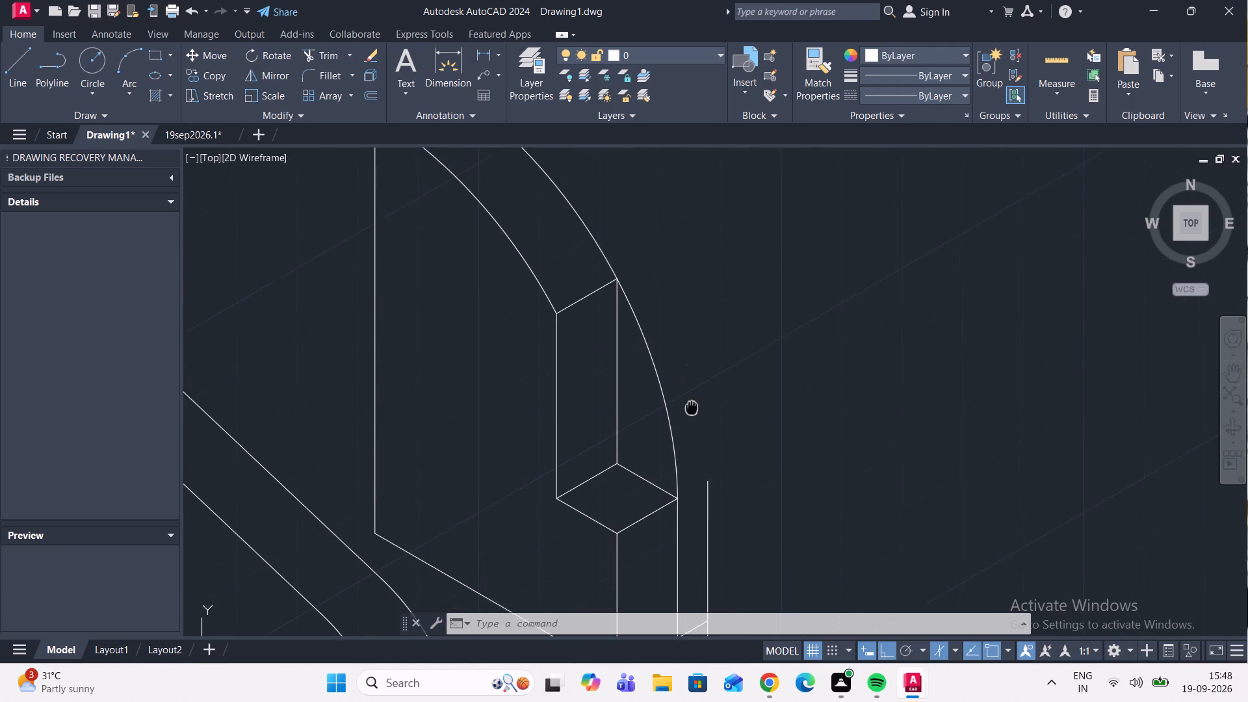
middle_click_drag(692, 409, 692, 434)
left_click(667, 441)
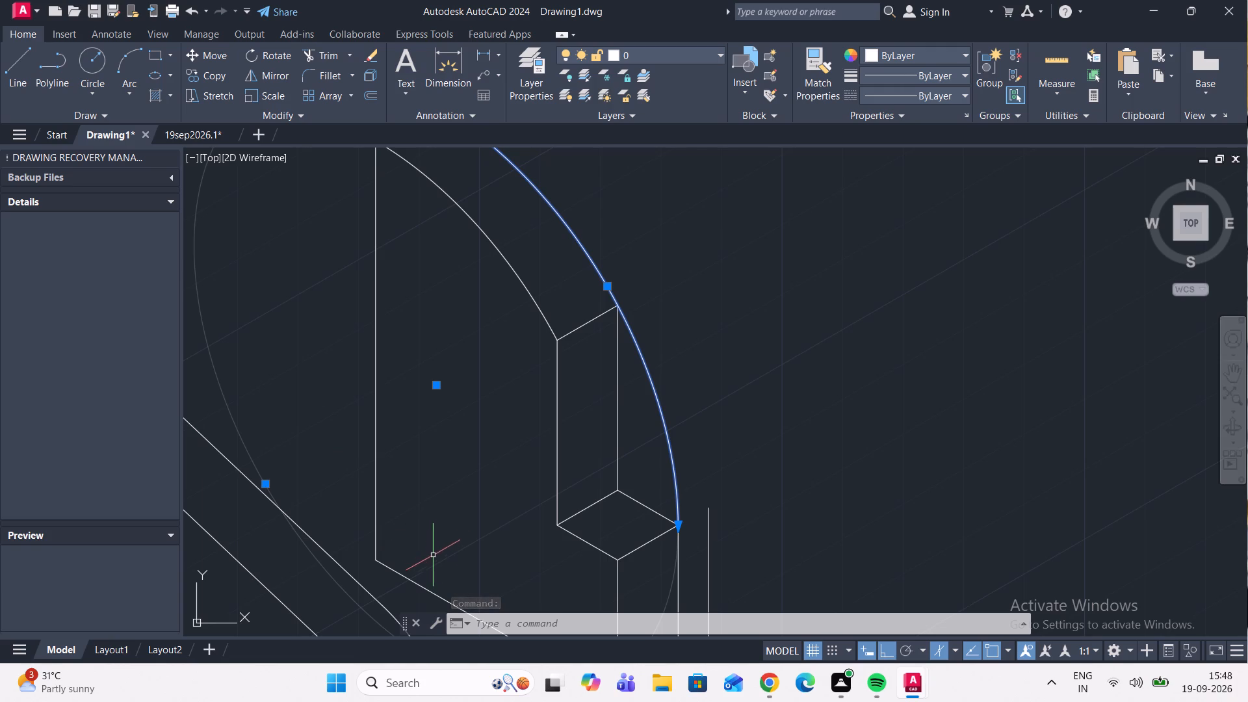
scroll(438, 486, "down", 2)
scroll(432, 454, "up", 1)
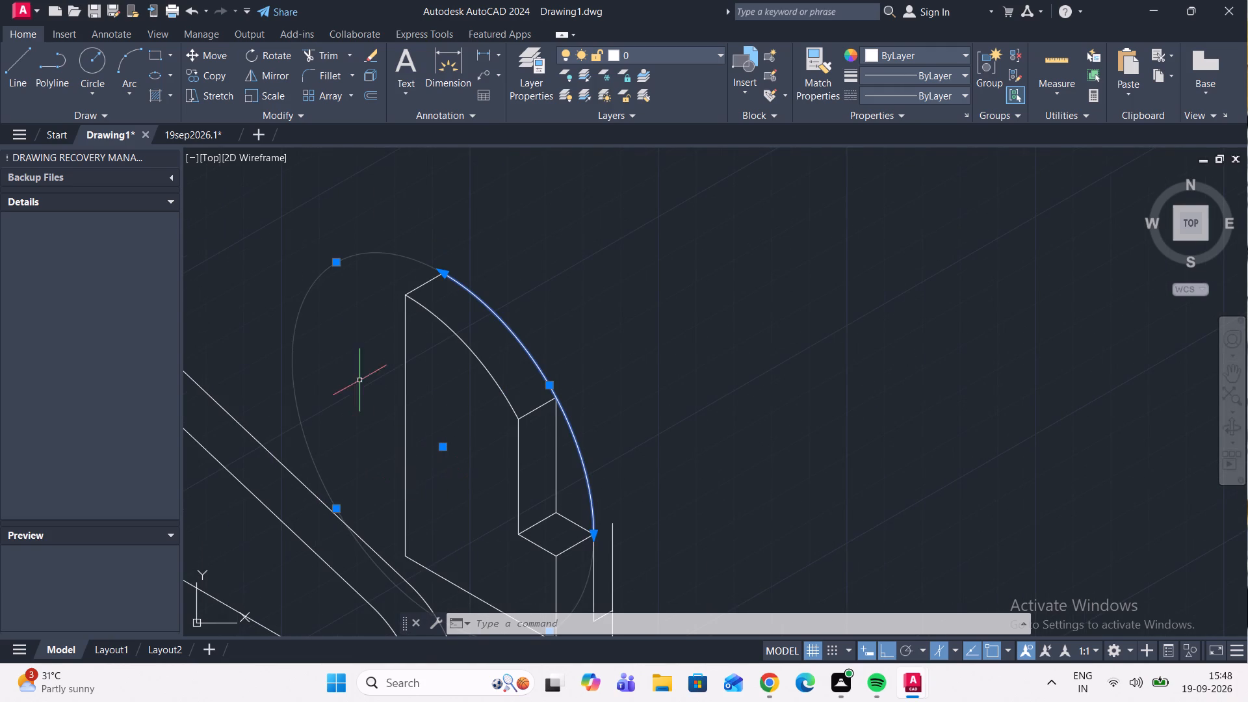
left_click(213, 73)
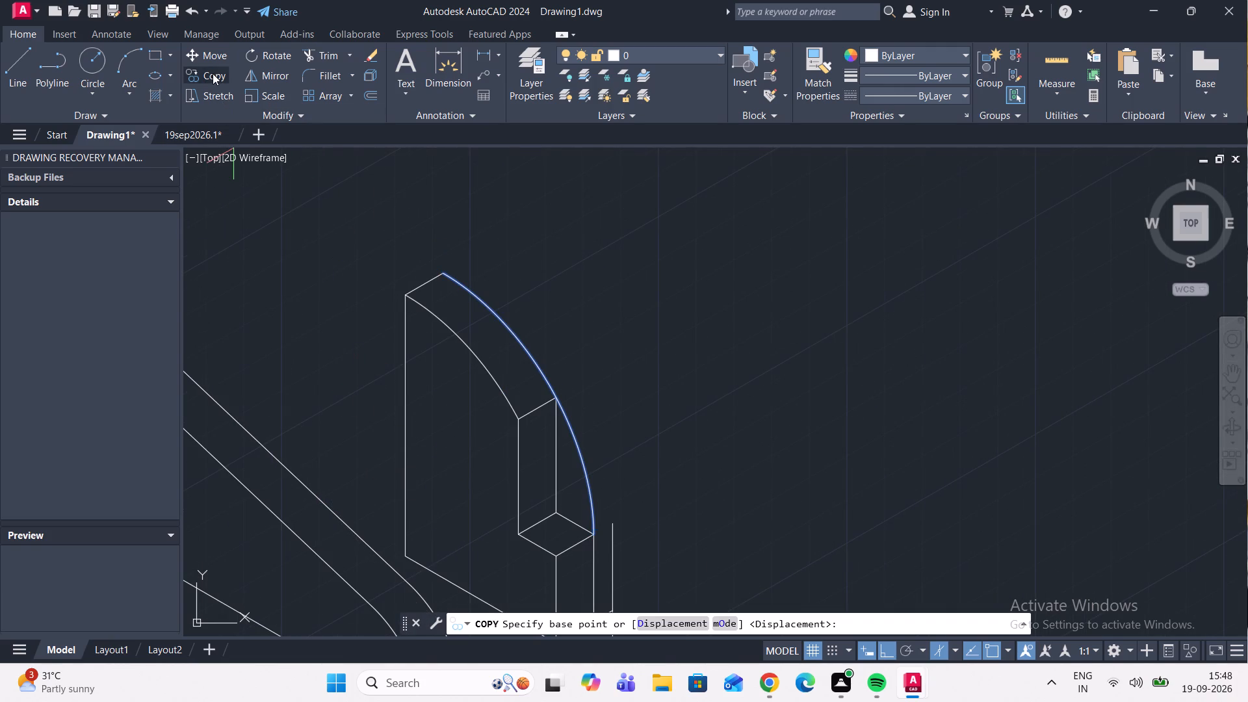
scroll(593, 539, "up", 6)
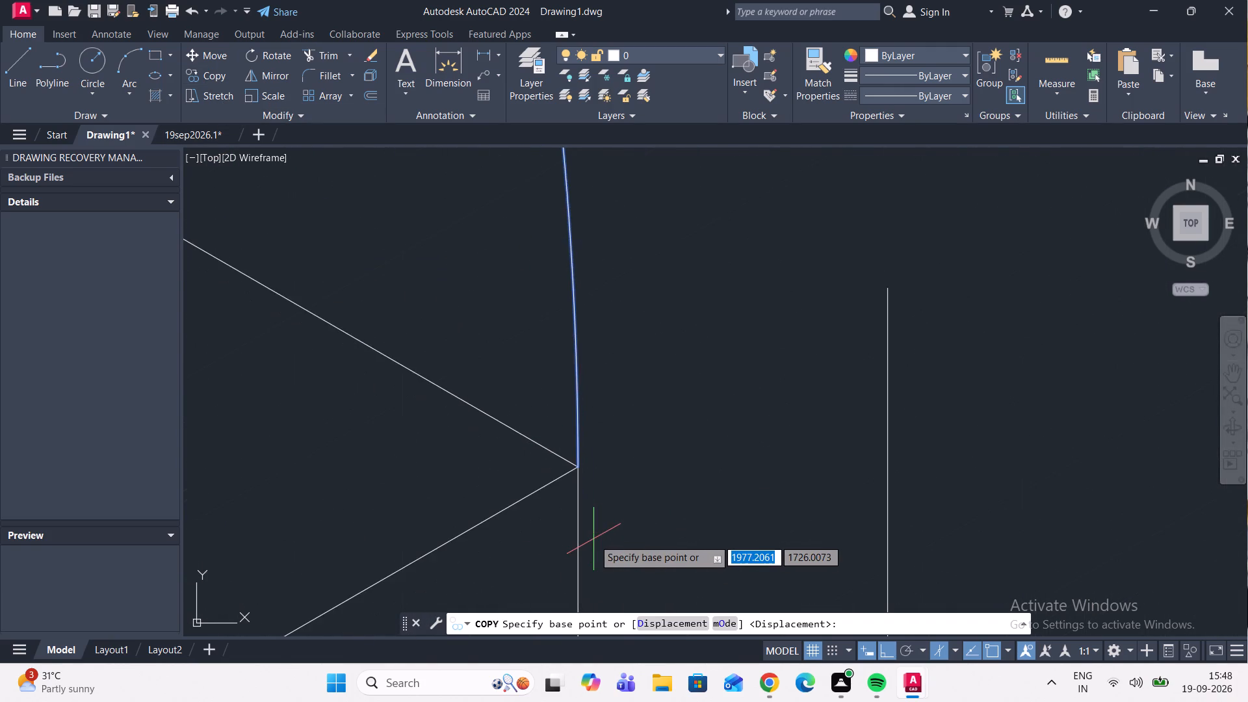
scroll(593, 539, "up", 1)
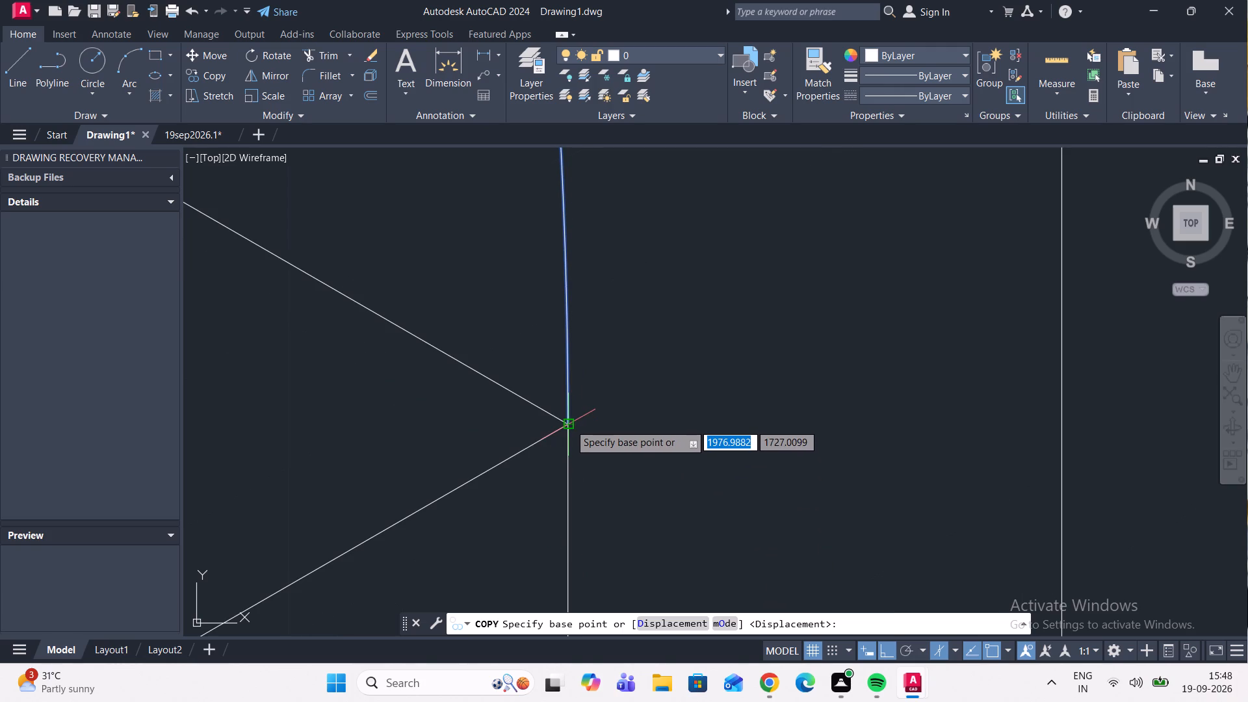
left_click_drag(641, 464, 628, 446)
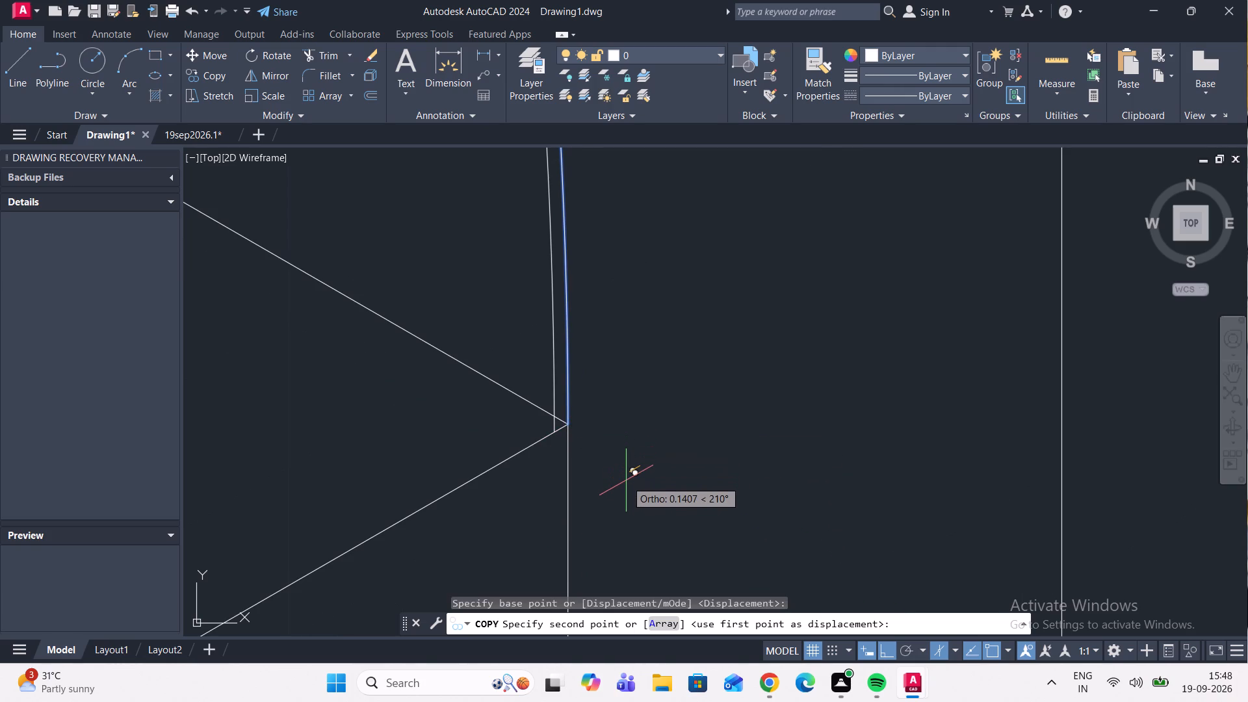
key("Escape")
Copy the rear section's outer arc from the rhombus's right corner to the top end of the new vertical line.
scroll(626, 480, "down", 4)
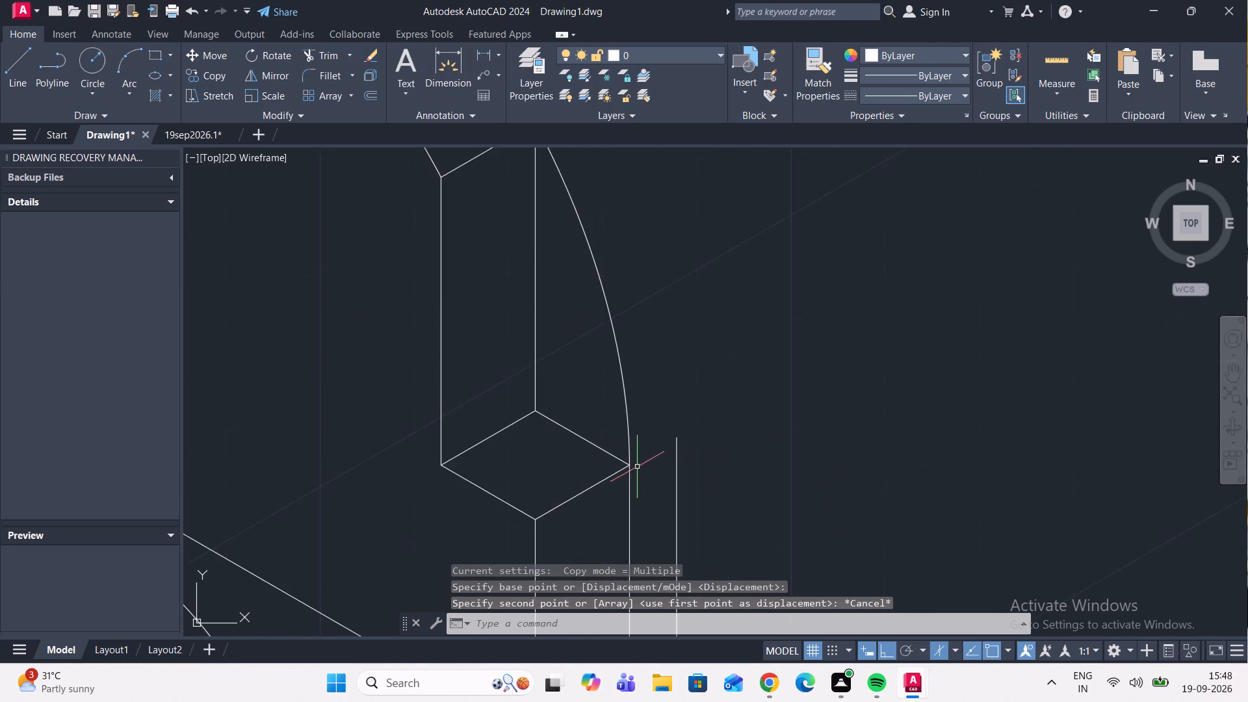
scroll(637, 467, "down", 2)
left_click(643, 423)
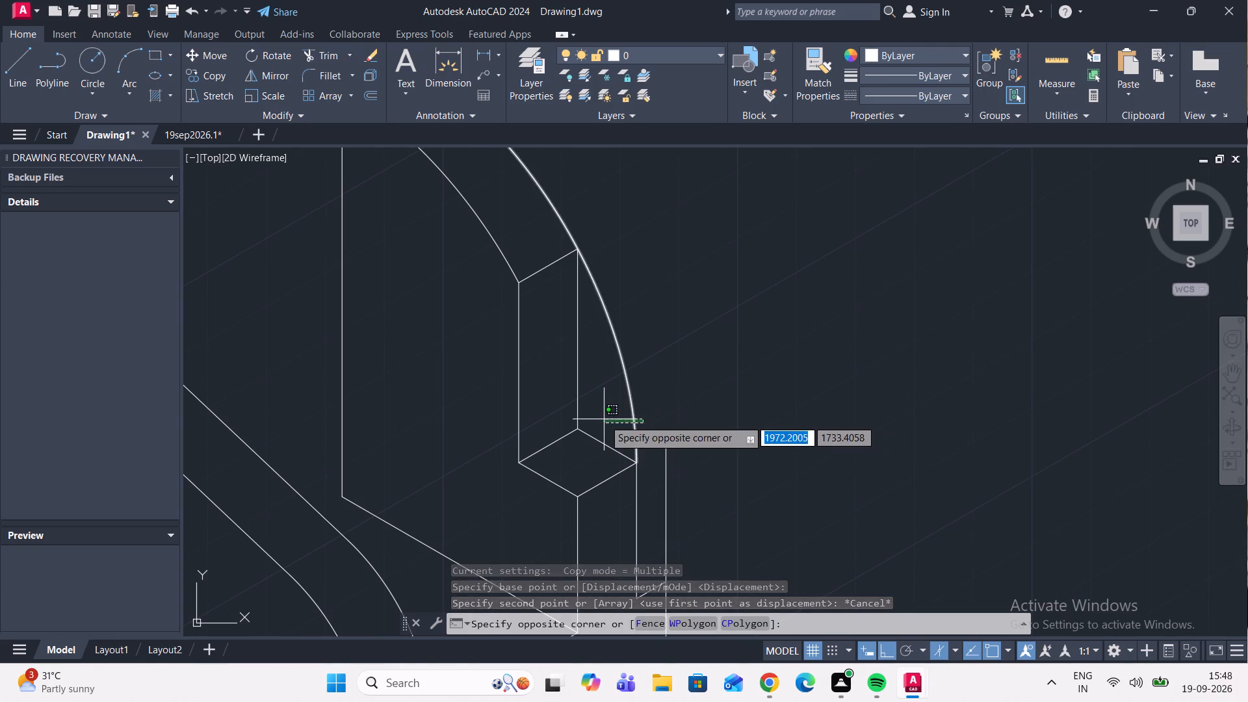
left_click(605, 419)
scroll(621, 421, "down", 2)
scroll(629, 424, "up", 2)
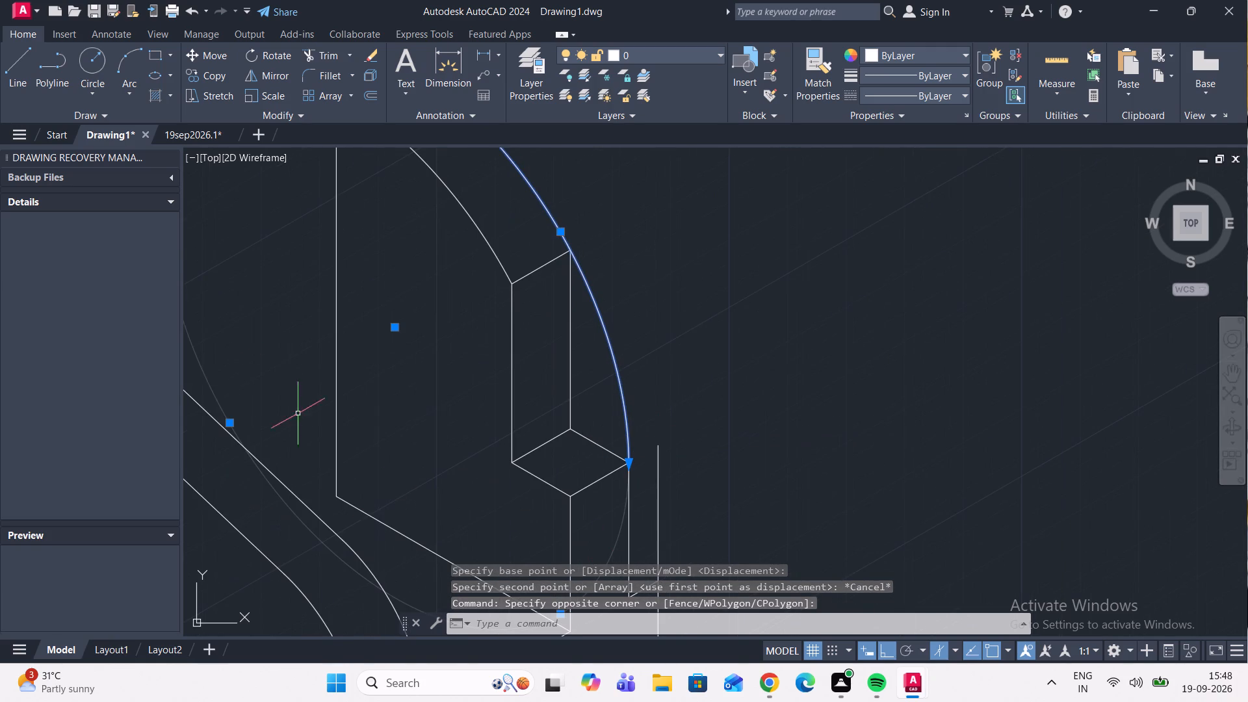
left_click(214, 79)
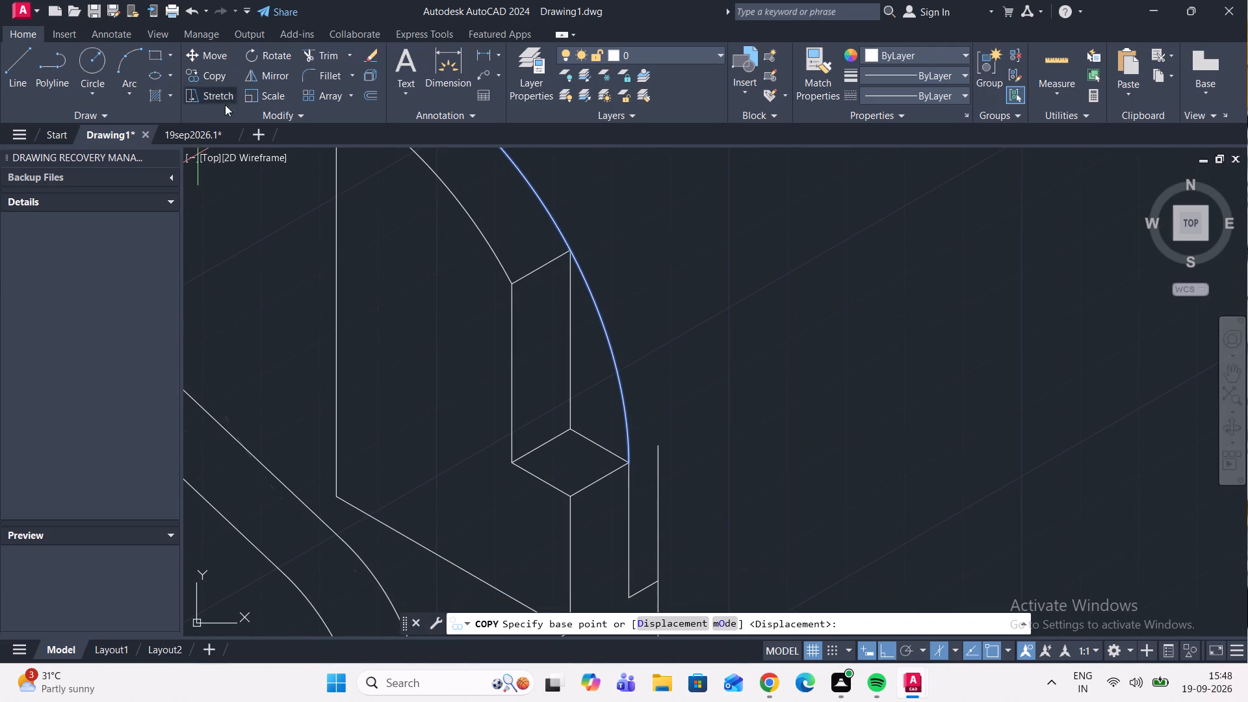
scroll(620, 461, "up", 2)
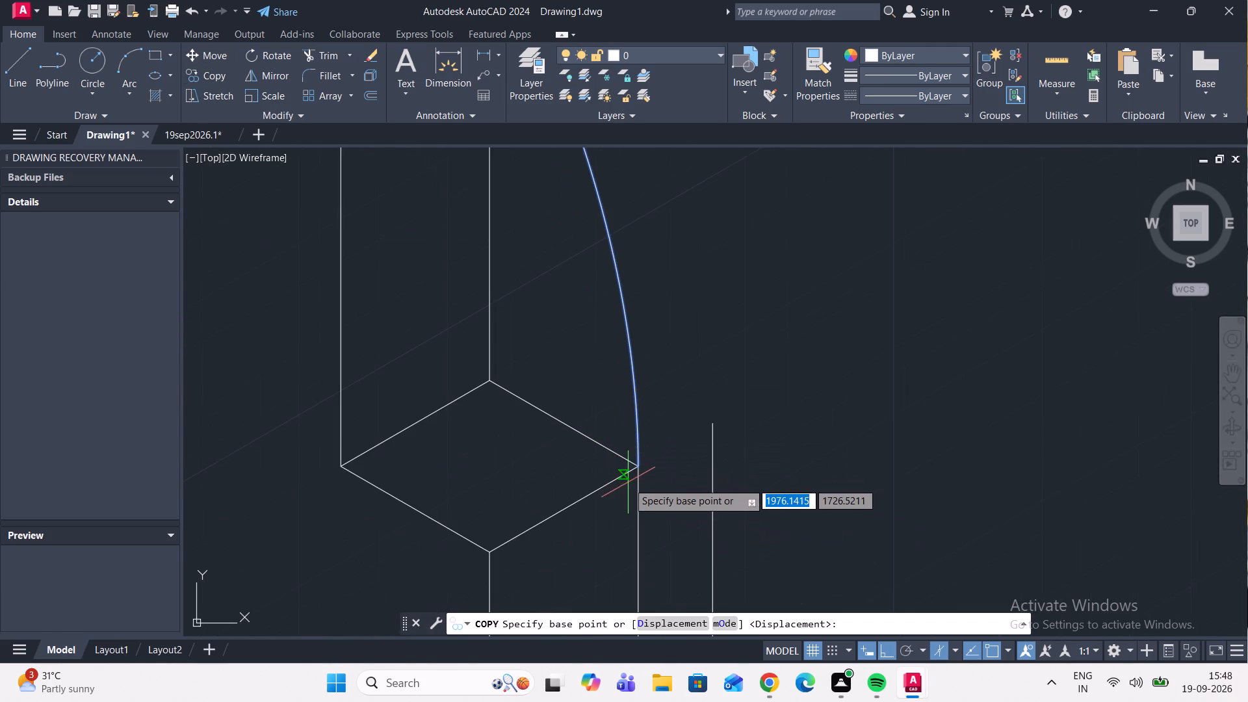
scroll(629, 482, "up", 1)
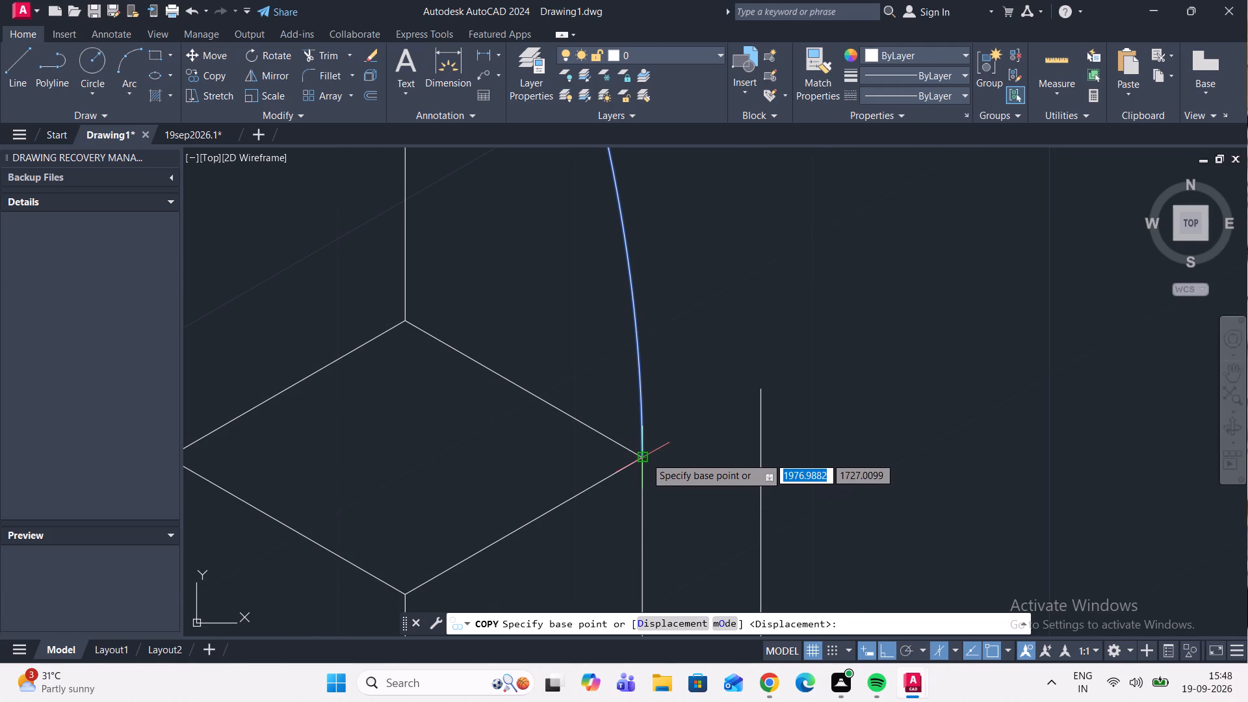
scroll(645, 457, "up", 3)
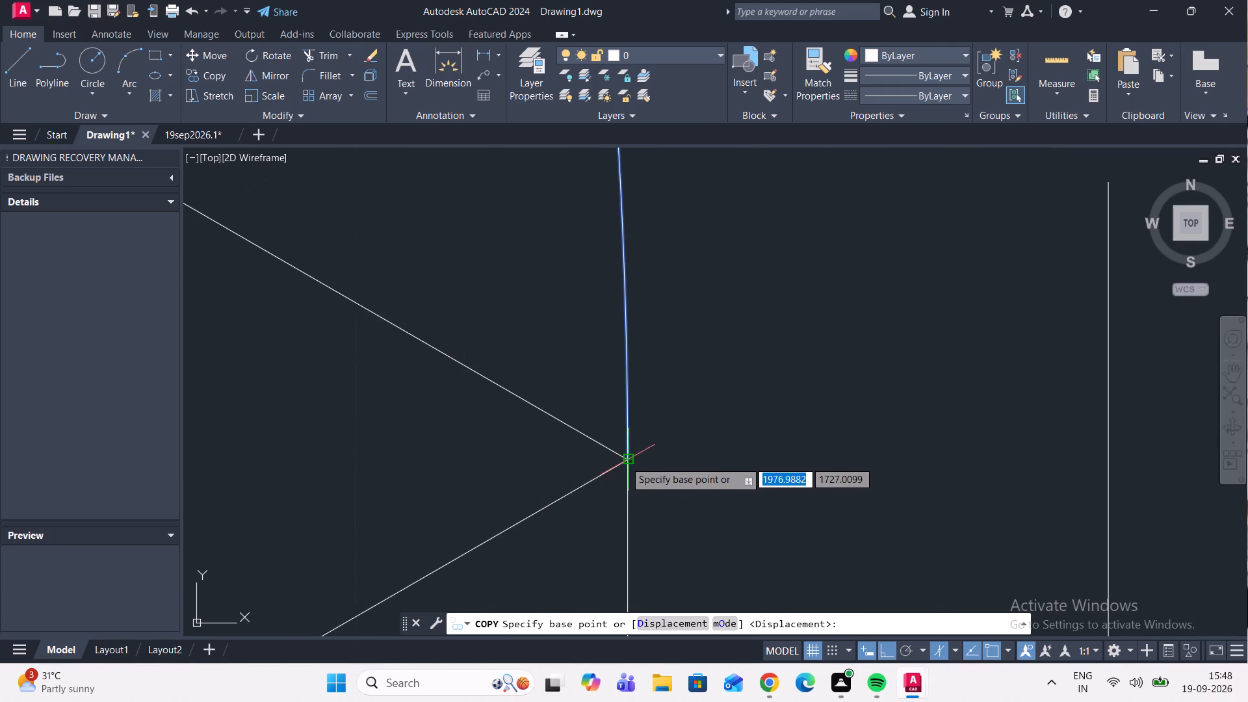
left_click(626, 460)
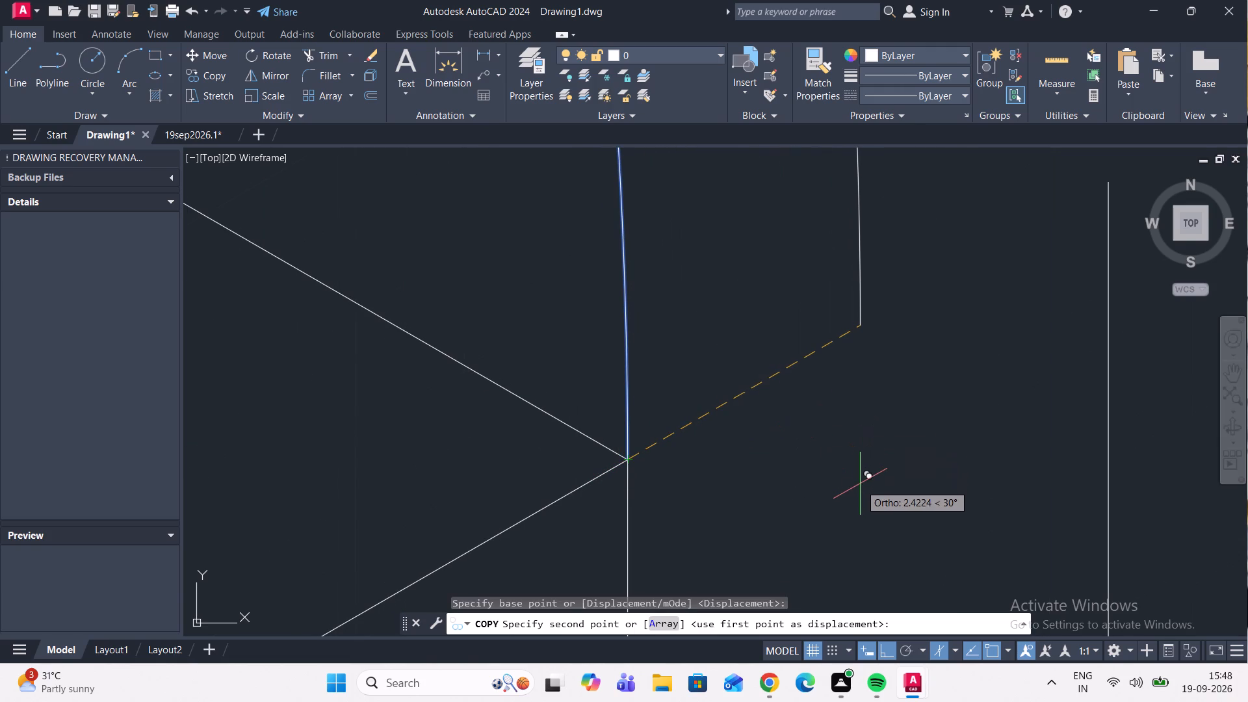
scroll(859, 486, "down", 3)
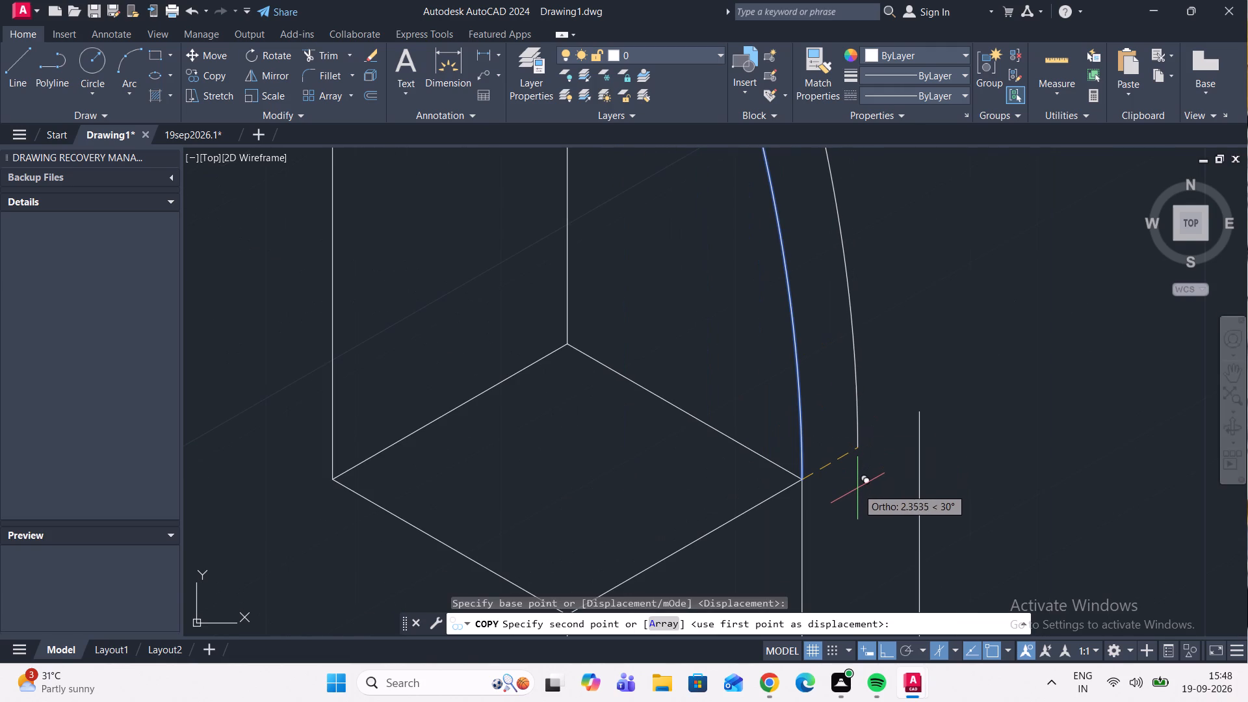
middle_click_drag(857, 488, 648, 613)
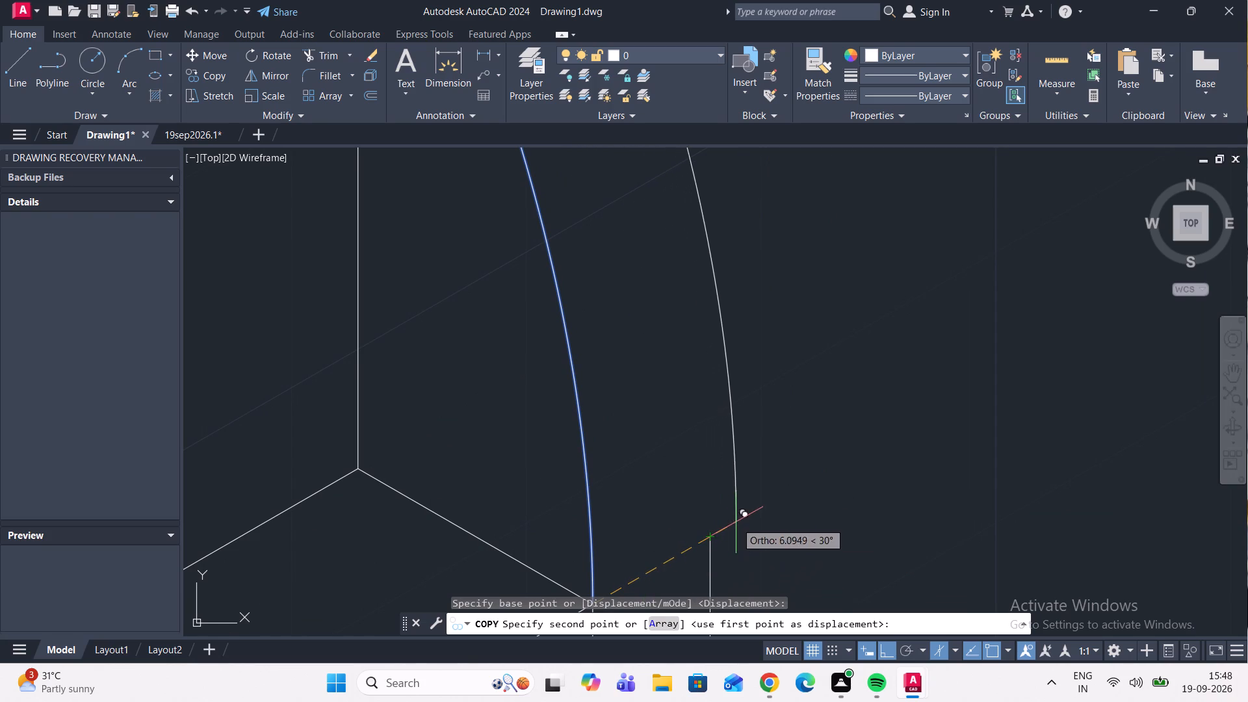
scroll(715, 548, "up", 2)
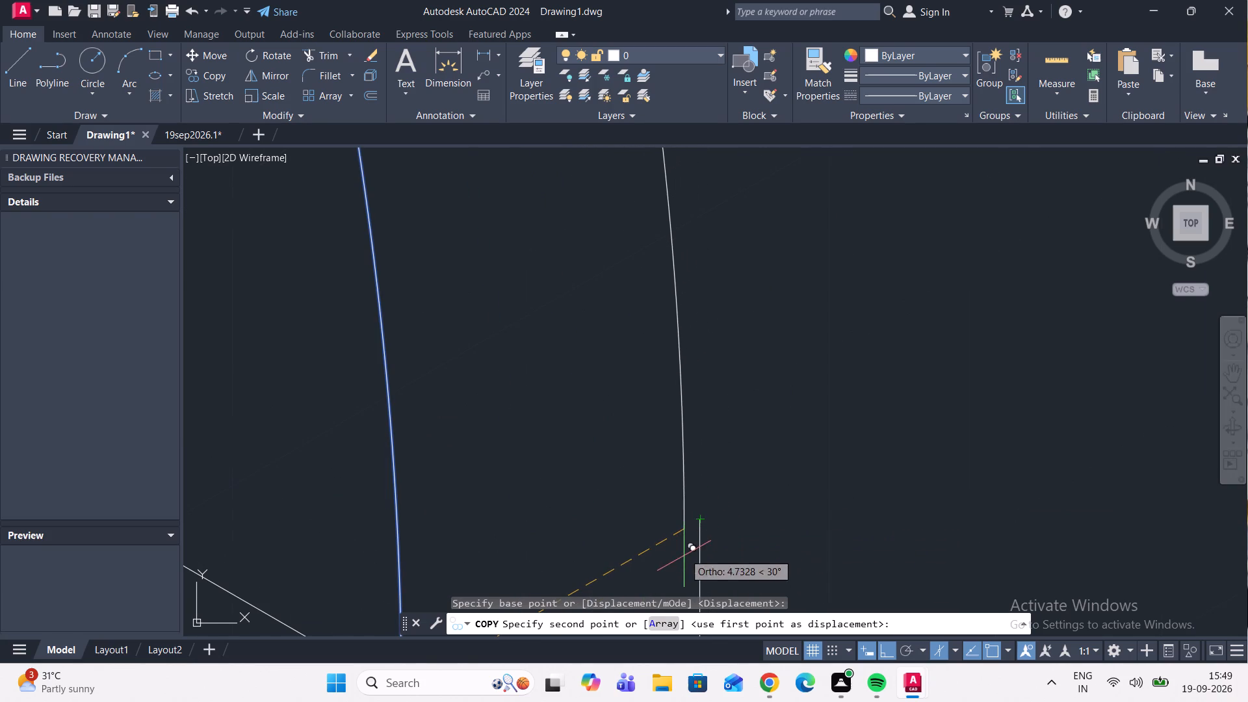
left_click(700, 523)
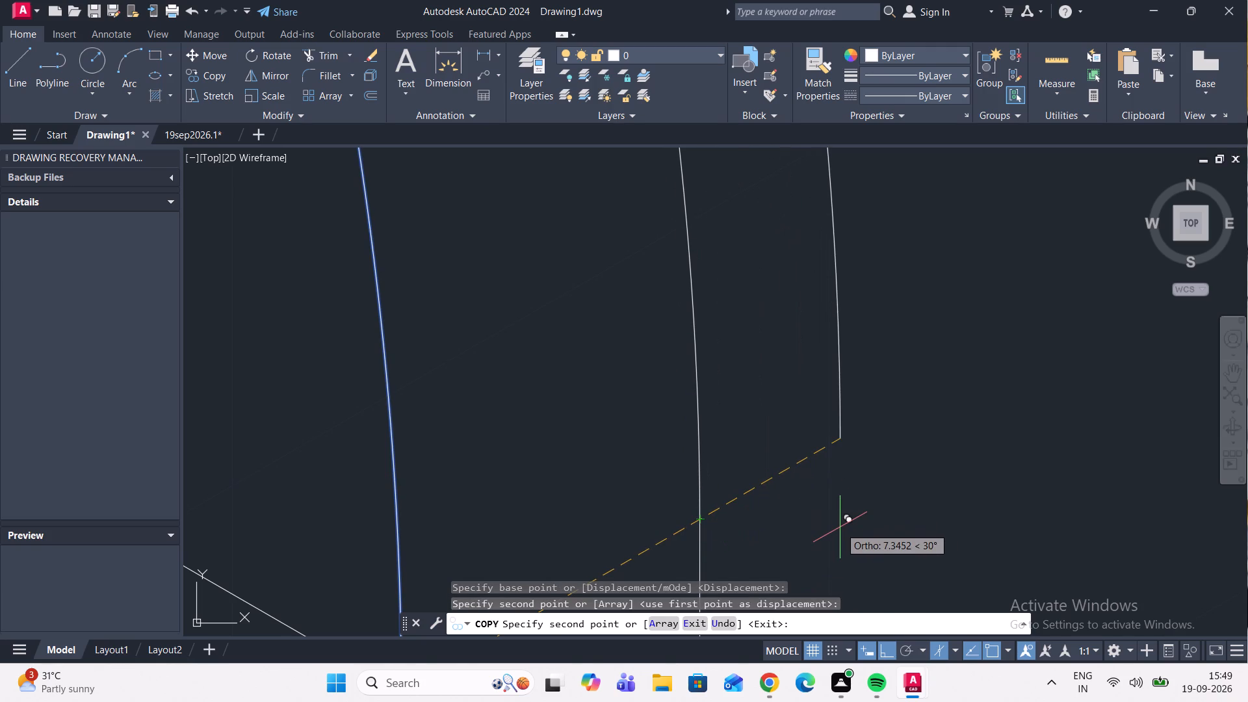
key("Escape")
Trim away the vertical line below the rhombus's right corner and the short 30° edge at its foot.
scroll(814, 535, "down", 2)
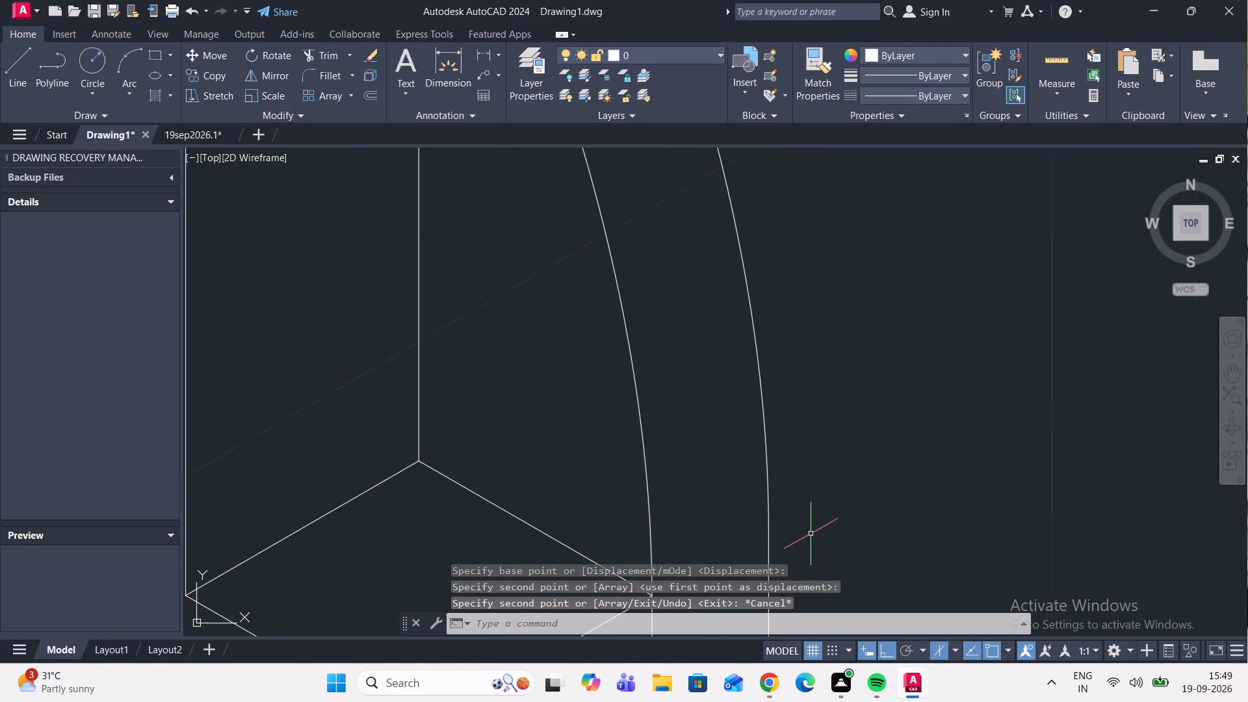
scroll(800, 517, "down", 3)
middle_click_drag(771, 504, 737, 393)
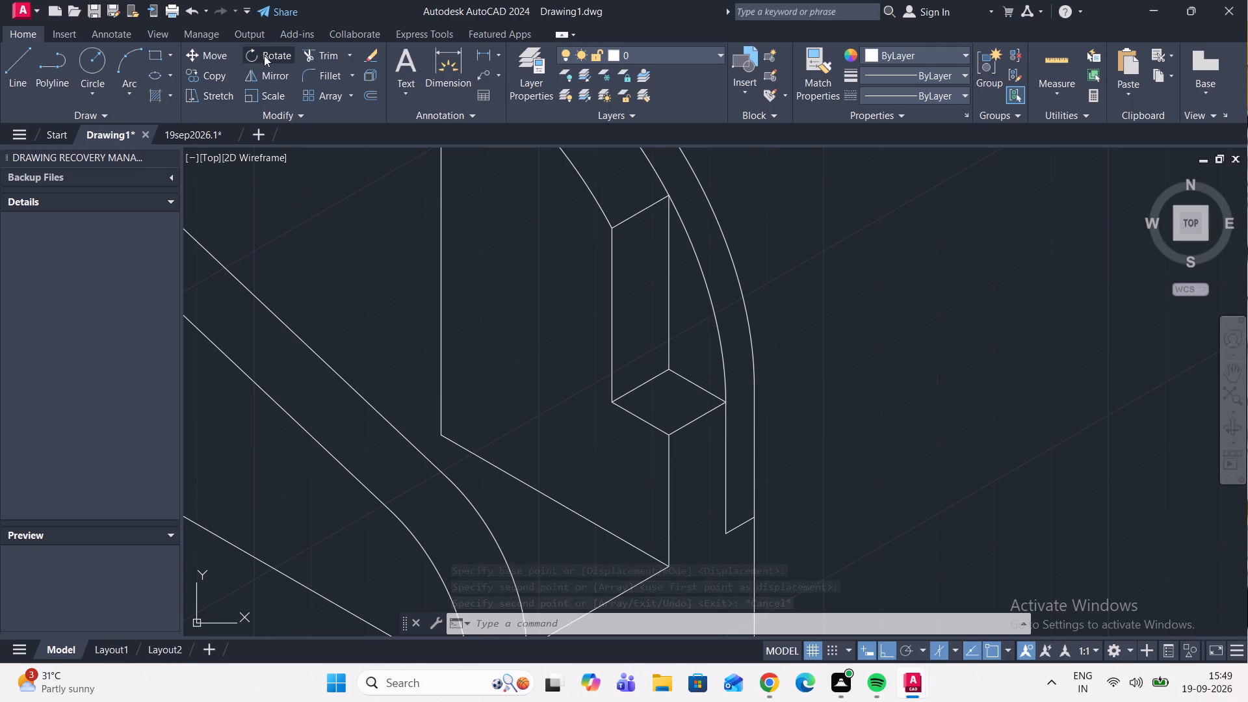
left_click(311, 57)
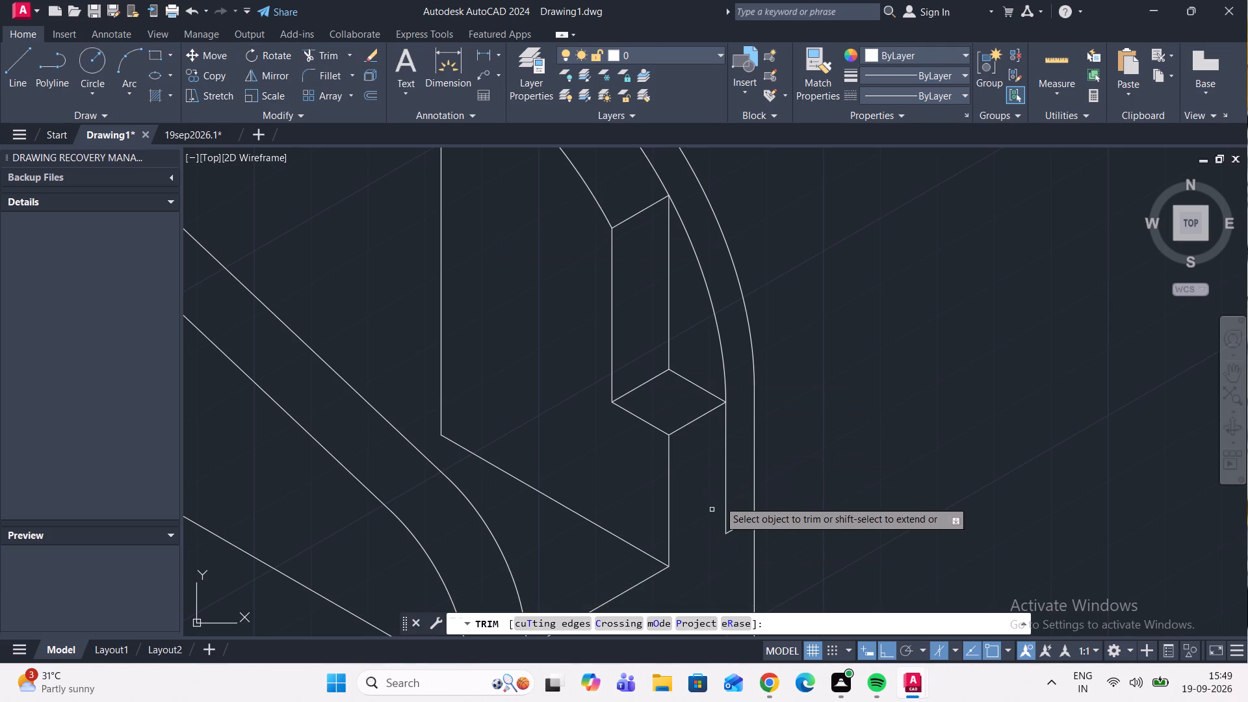
left_click(723, 494)
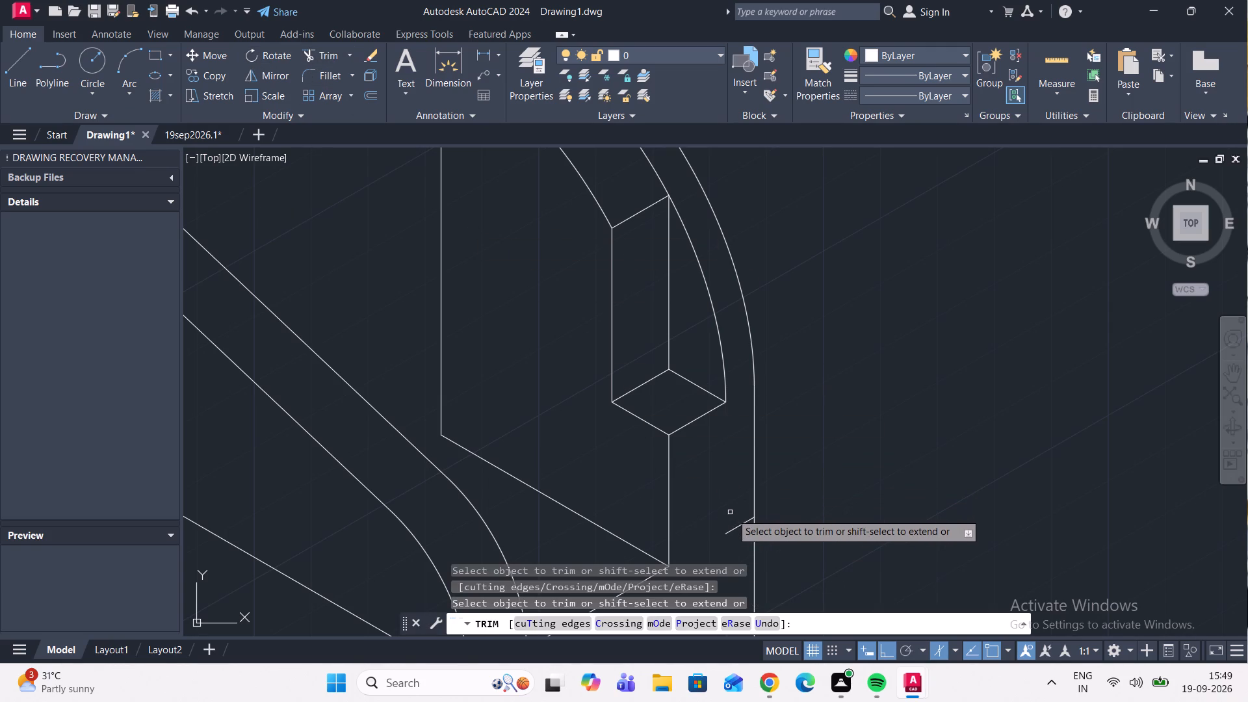
left_click(733, 531)
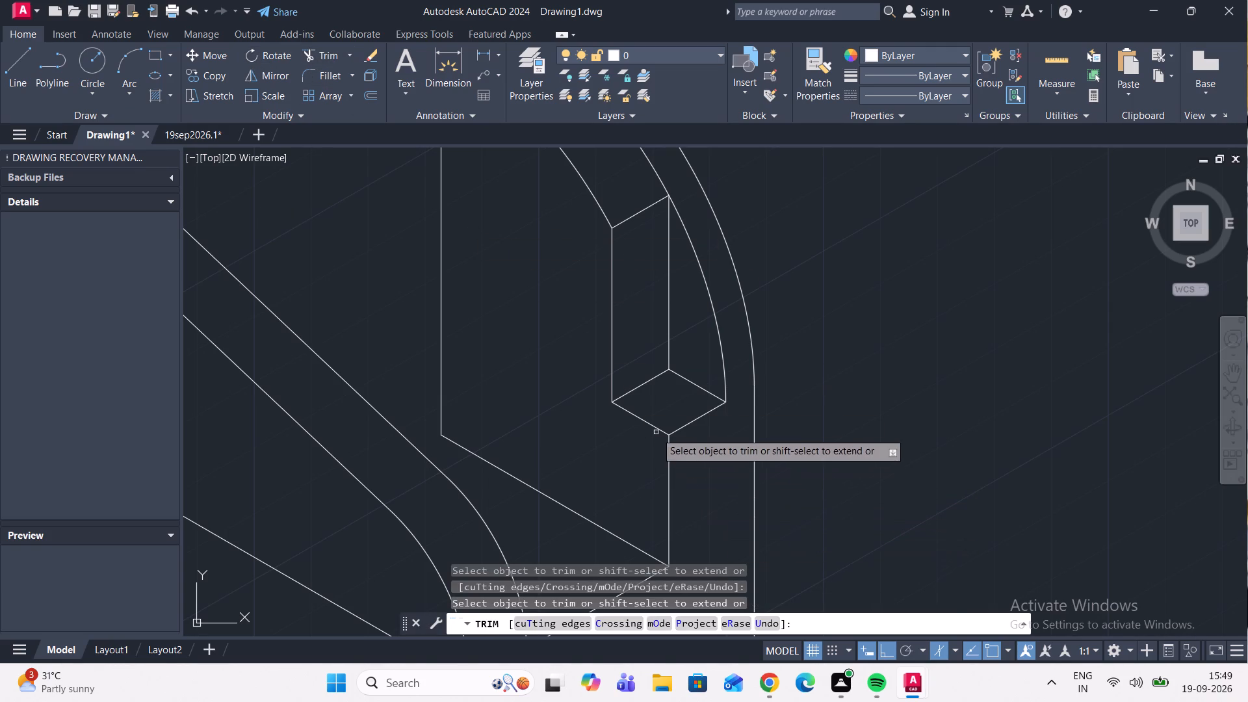
Trim the upper part of the original outer arc, from the notch's upper corner to the rear section's top edge.
scroll(727, 460, "down", 2)
middle_click_drag(730, 493, 759, 525)
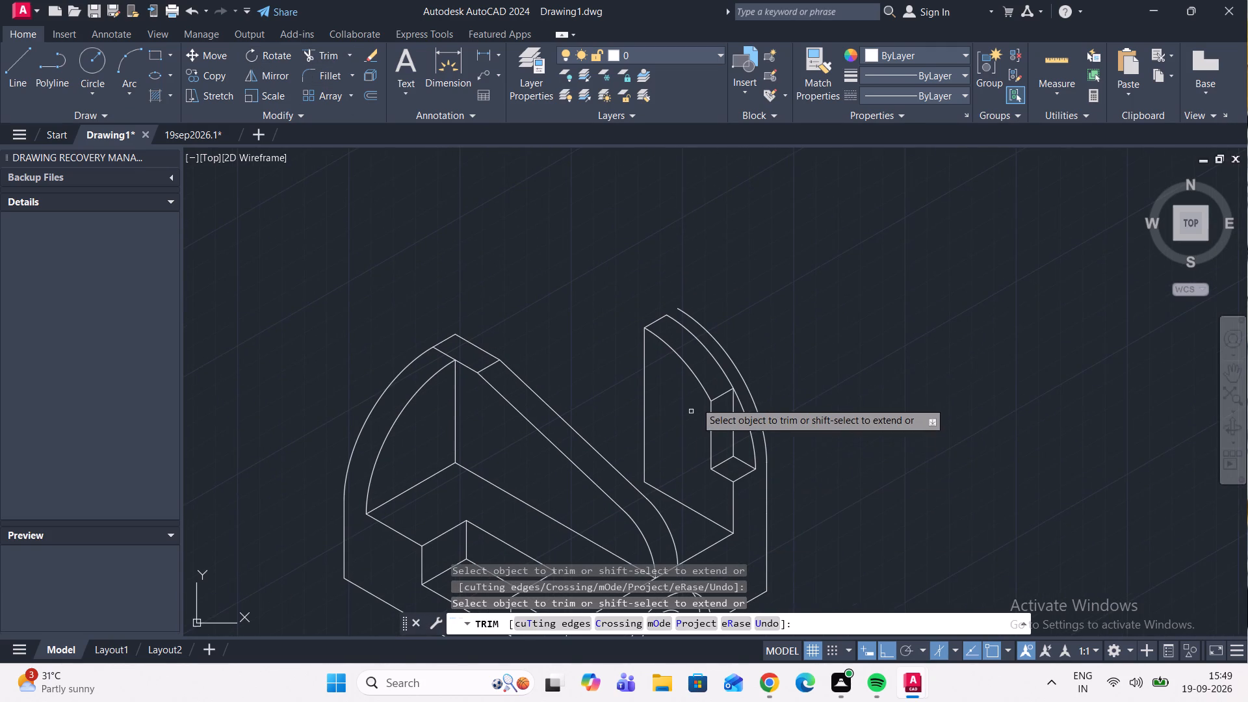
middle_click_drag(716, 381, 724, 499)
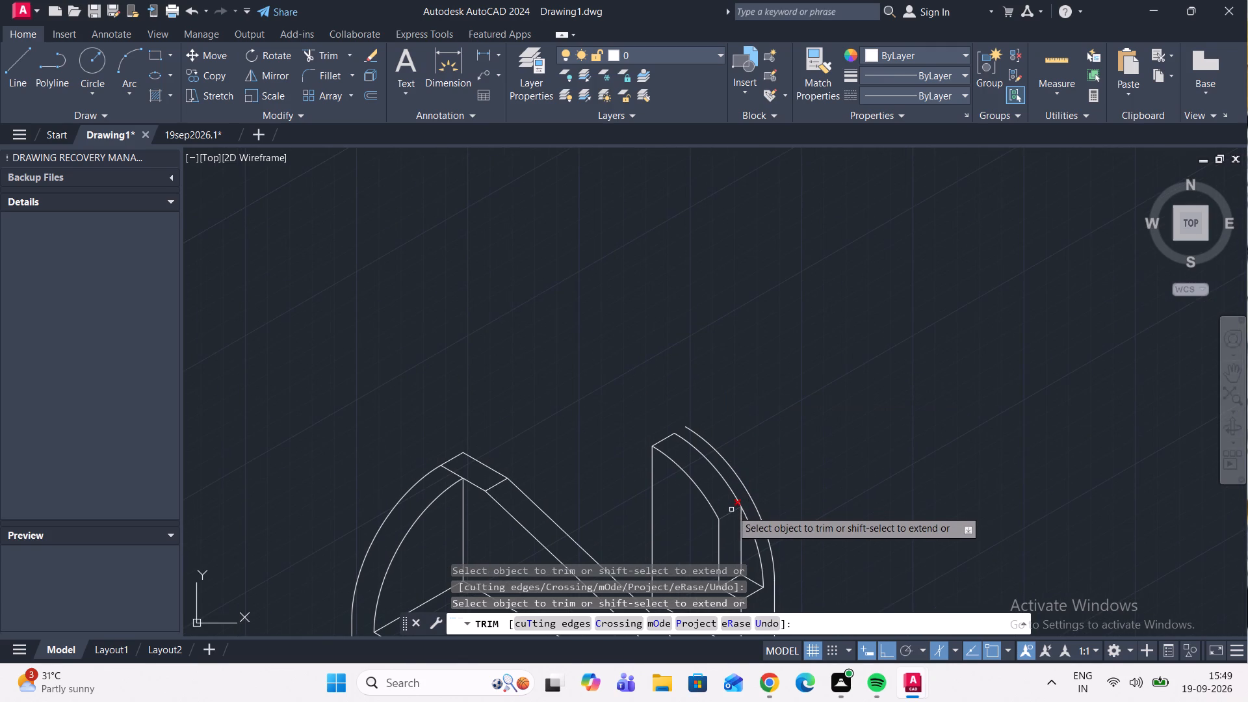
scroll(731, 510, "up", 3)
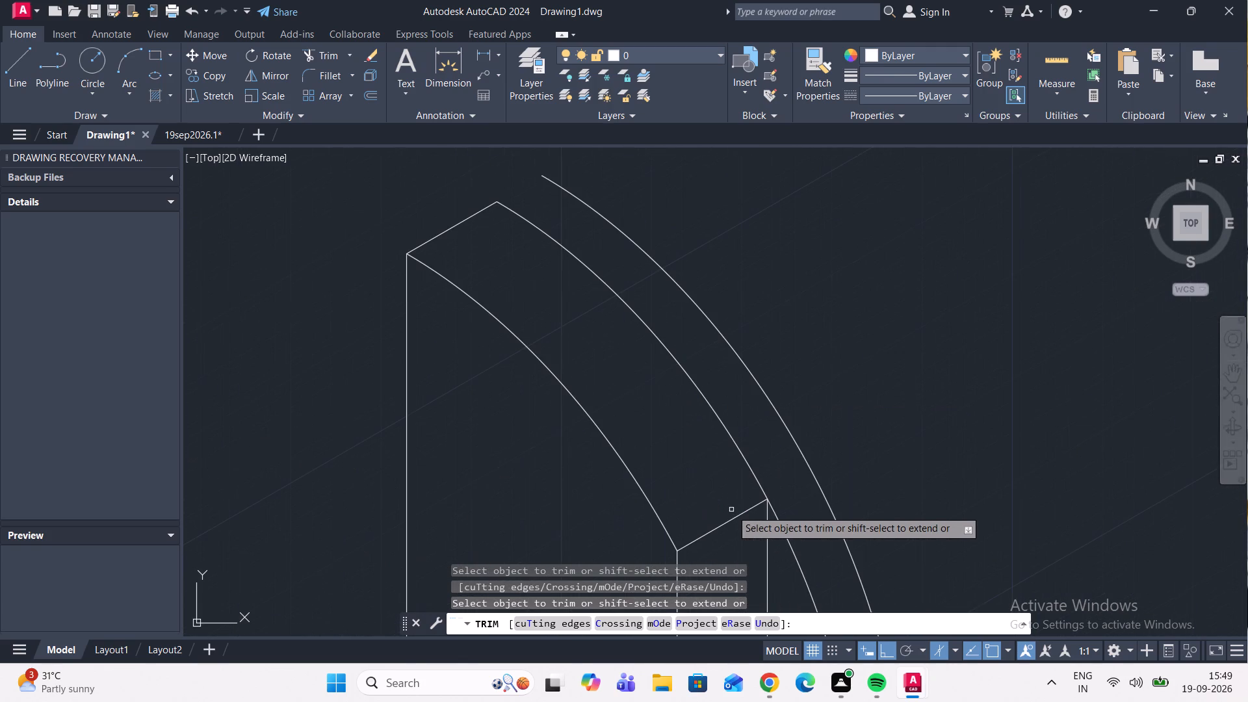
left_click(762, 488)
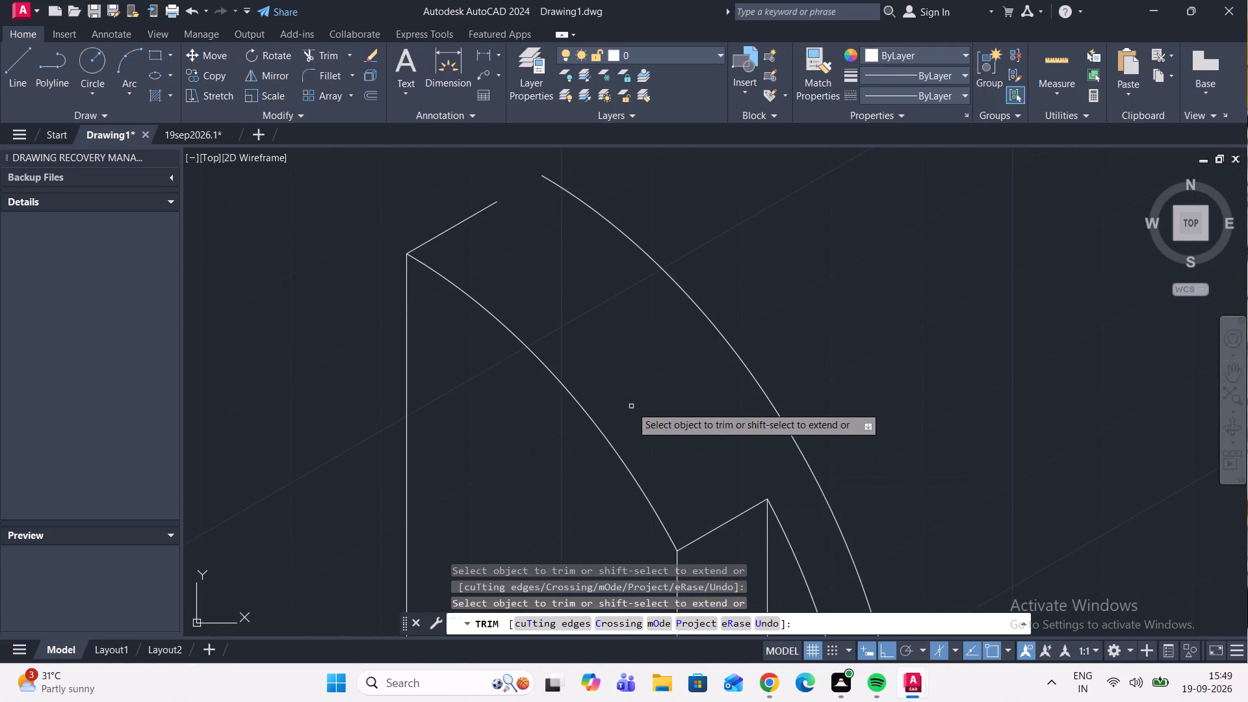
middle_click_drag(636, 407, 648, 461)
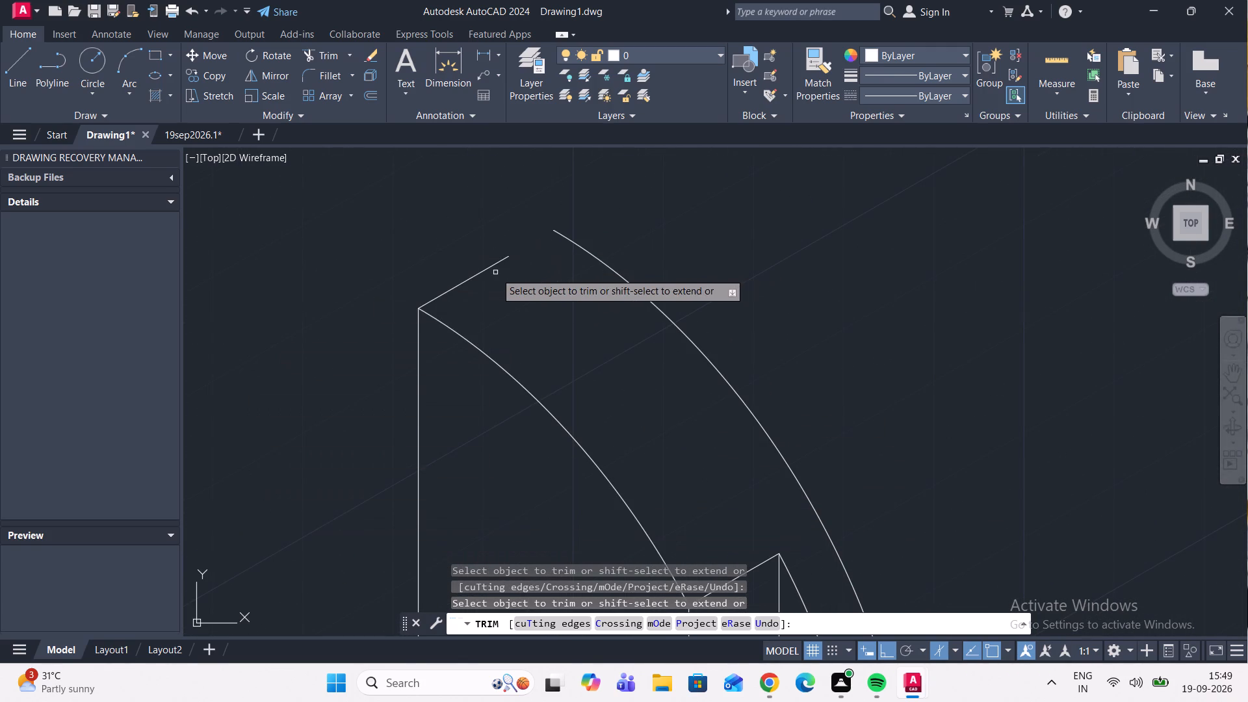
Remove the leftover short 30° line at the top of the rear section with Trim.
left_click(489, 268)
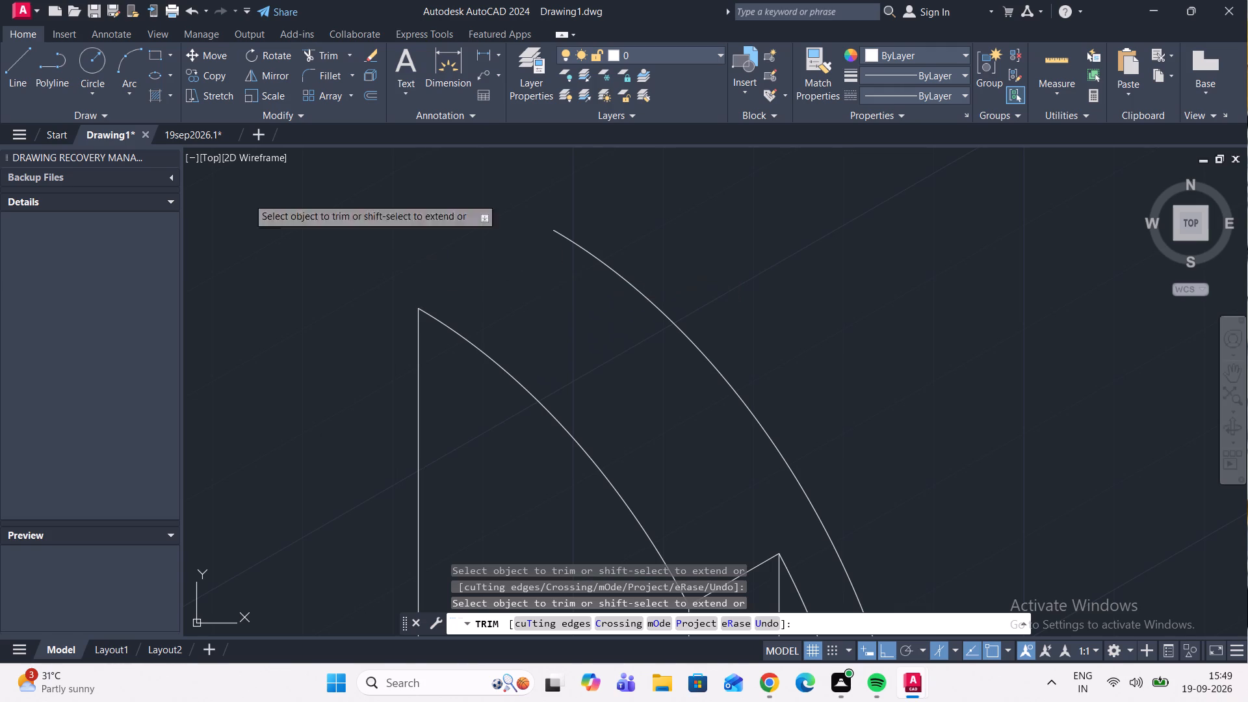
Draw a 30° line from the top of the rear section's vertical edge to slightly beyond the outer arc's upper end.
left_click(30, 76)
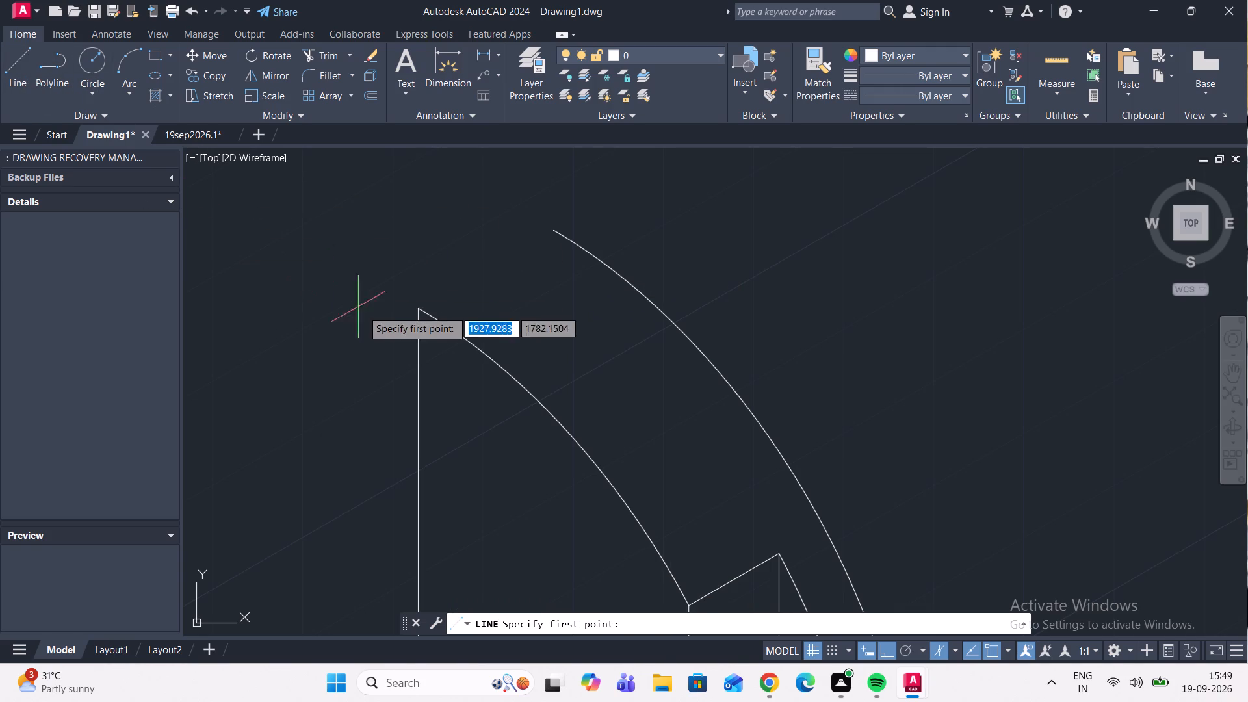
middle_click_drag(368, 315, 332, 553)
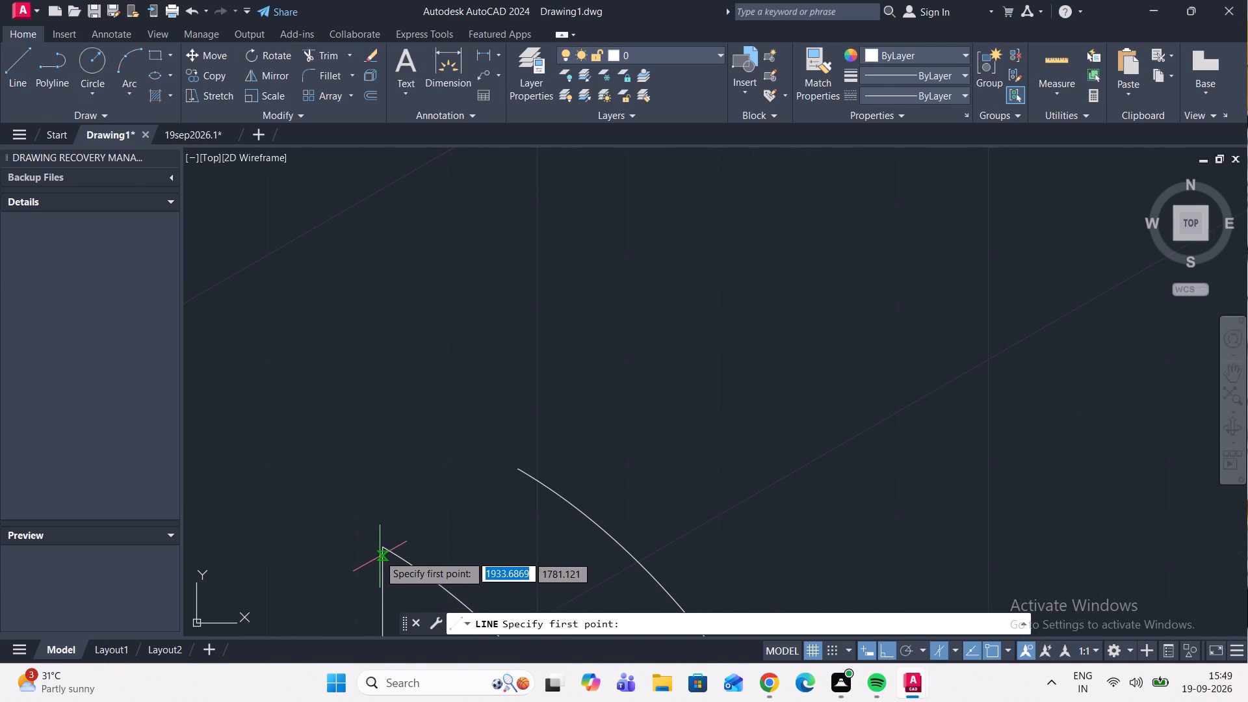
scroll(383, 541, "up", 2)
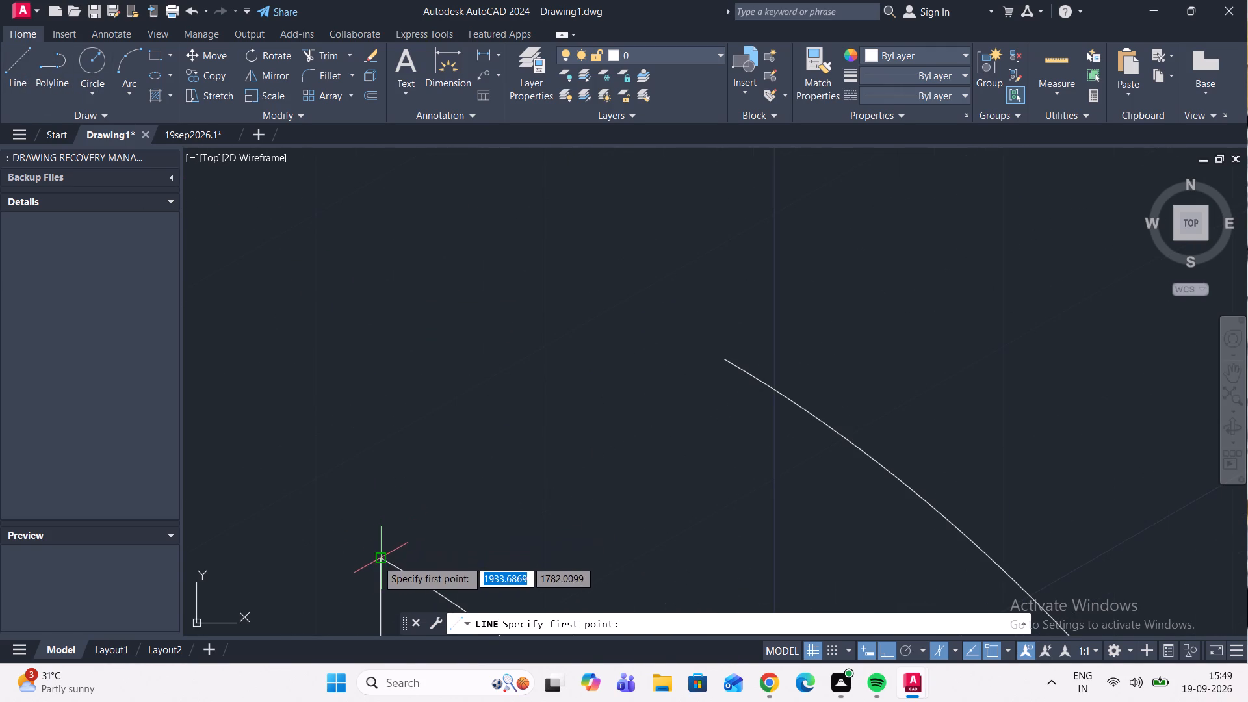
left_click(377, 560)
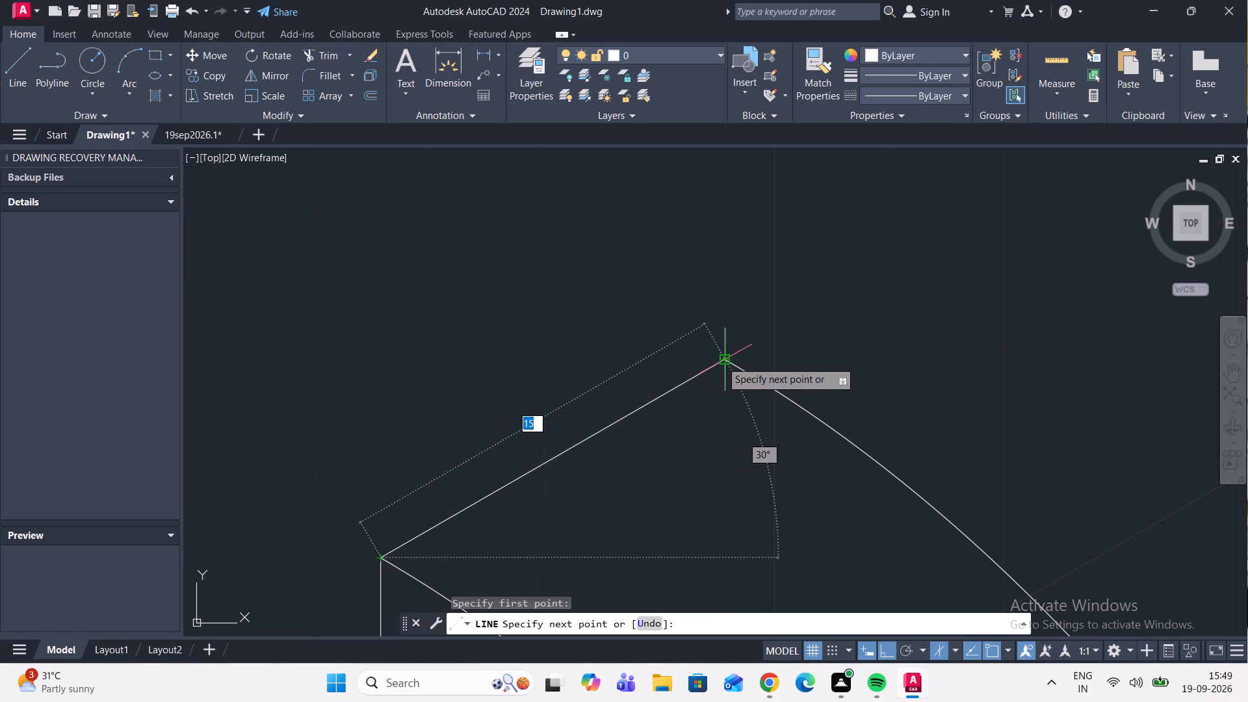
left_click(780, 323)
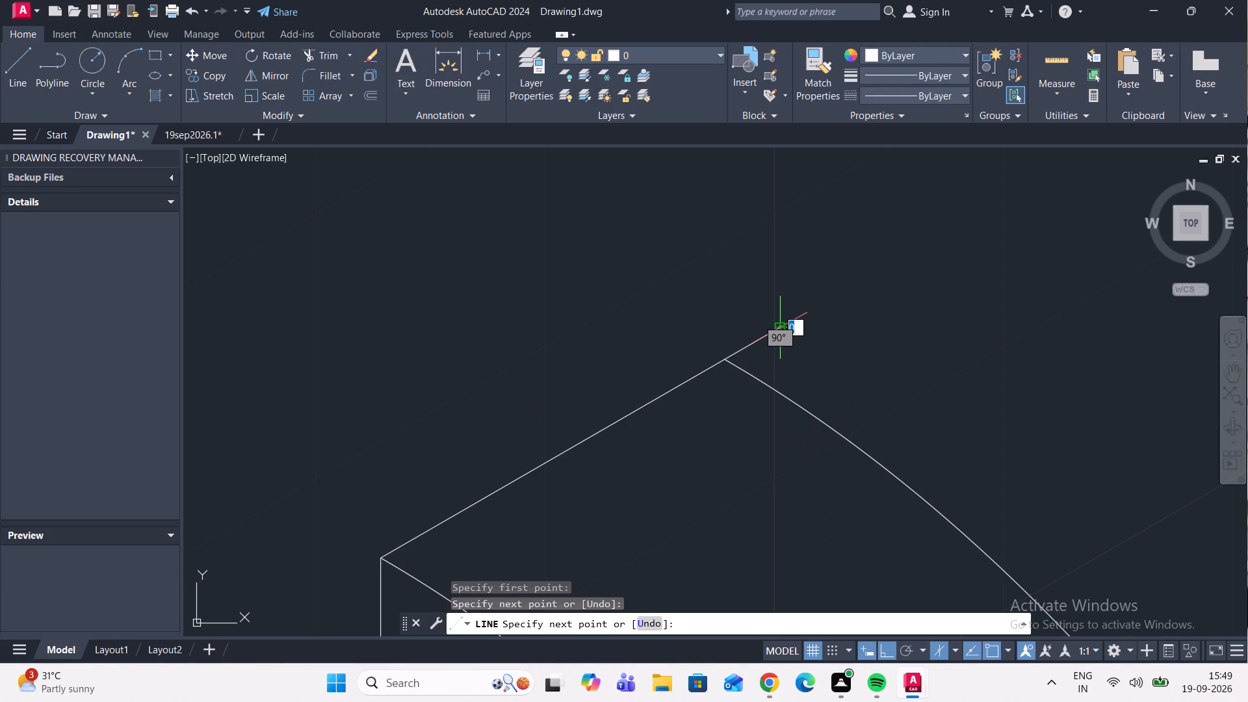
key("Escape")
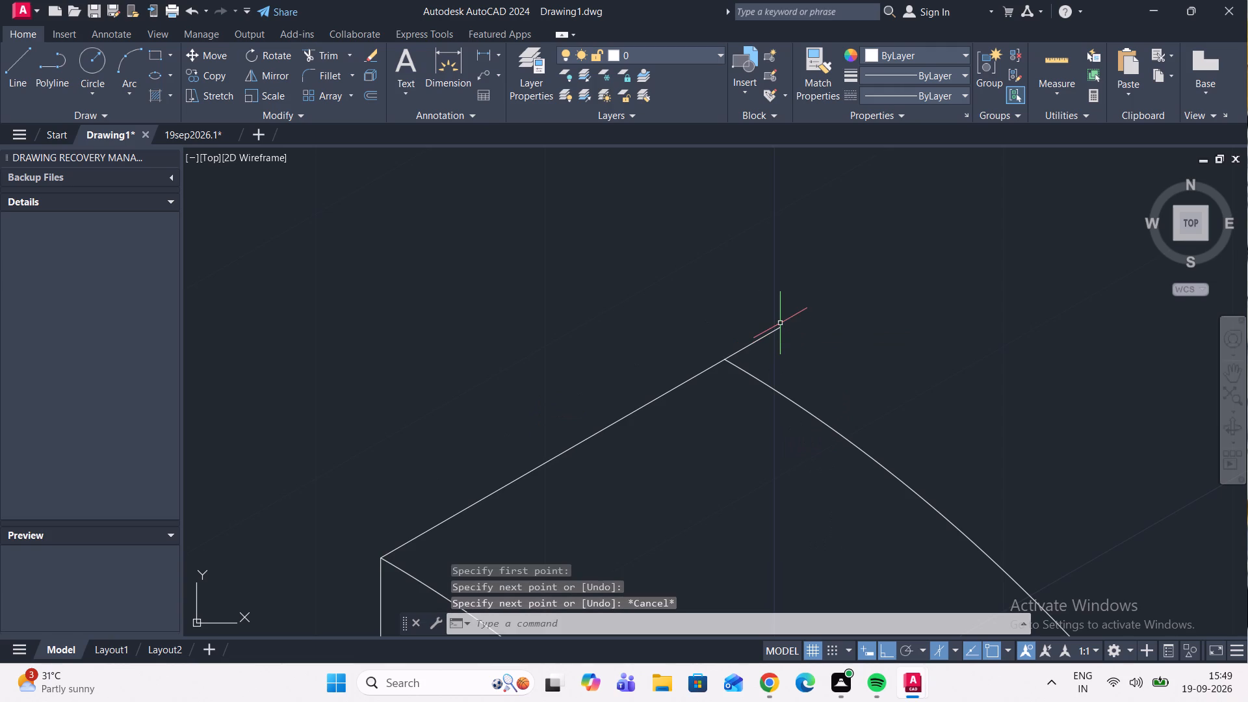
Trim the overhang of the new 30° top edge beyond the outer arc's upper end.
left_click(326, 58)
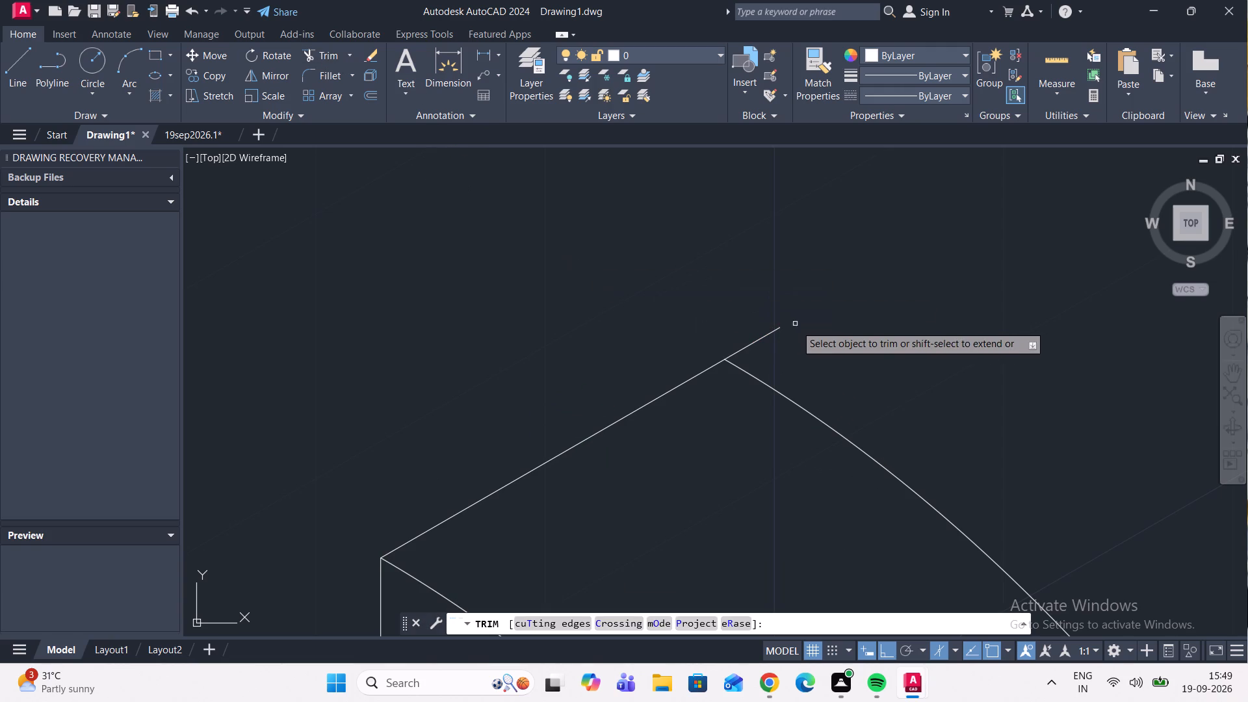
left_click(774, 333)
scroll(764, 307, "down", 4)
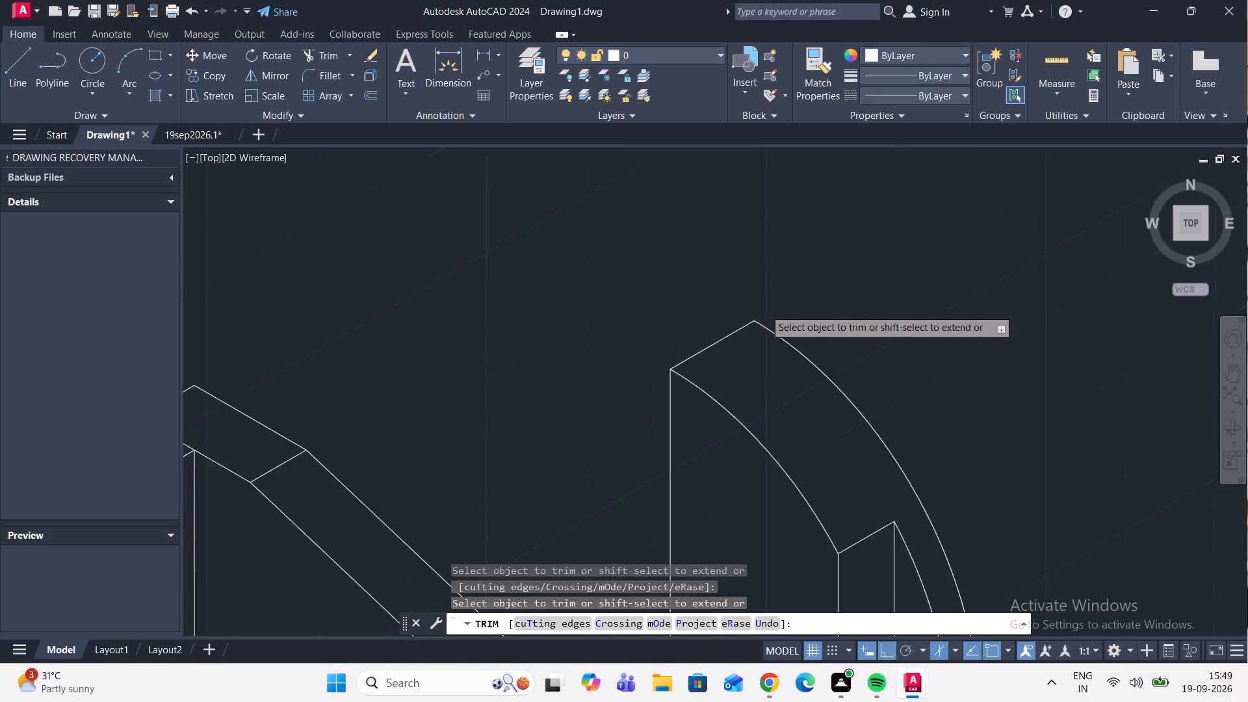
scroll(768, 311, "down", 1)
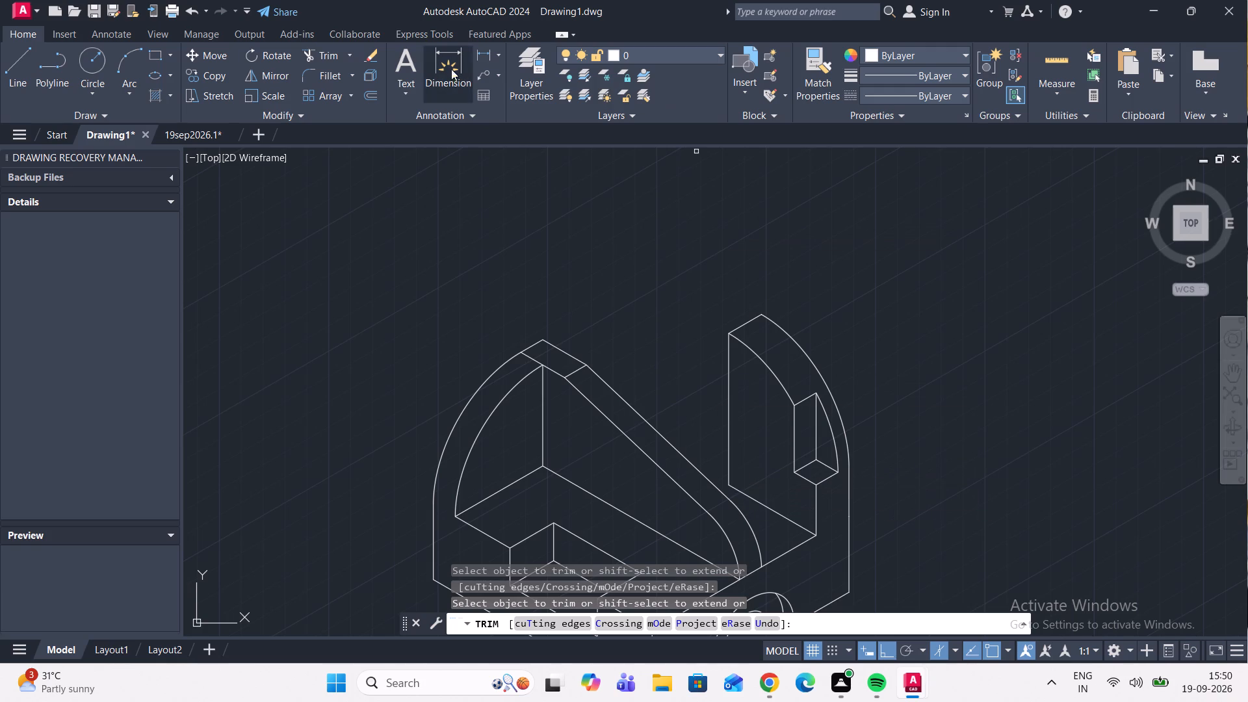
Measure the rear section's tall vertical edge from its top corner to its foot with a linear dimension preview.
left_click(489, 55)
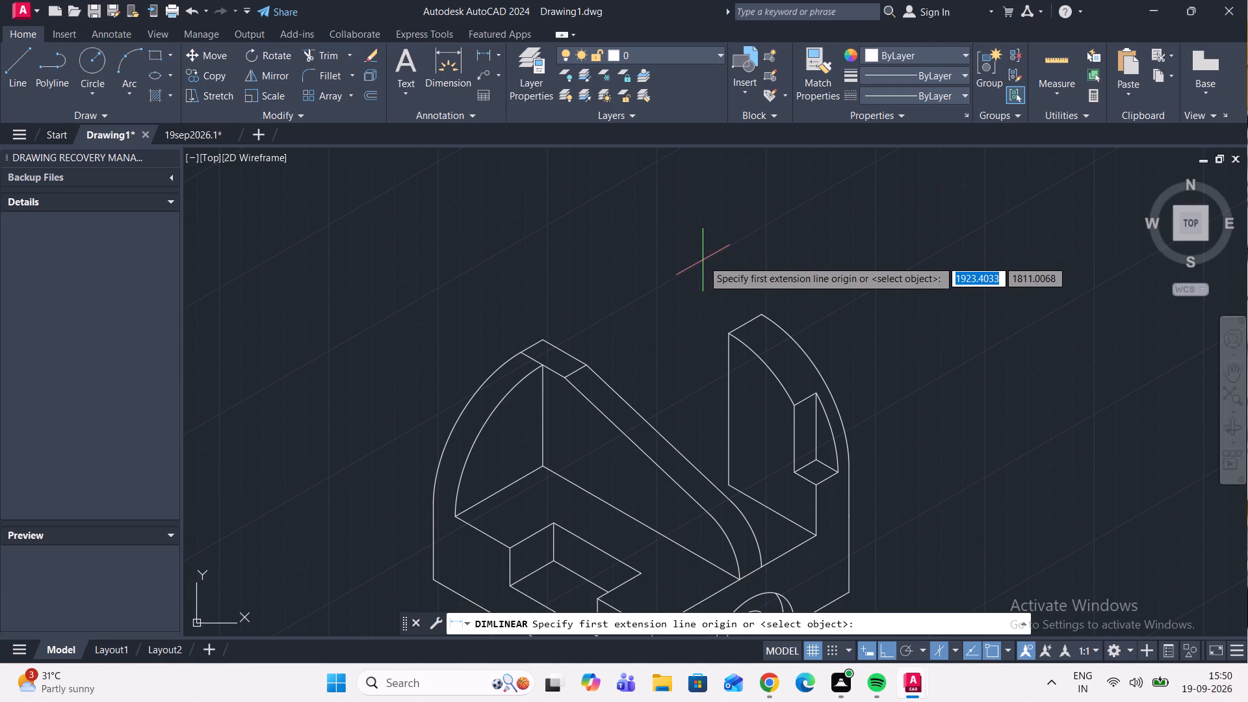
scroll(736, 340, "up", 1)
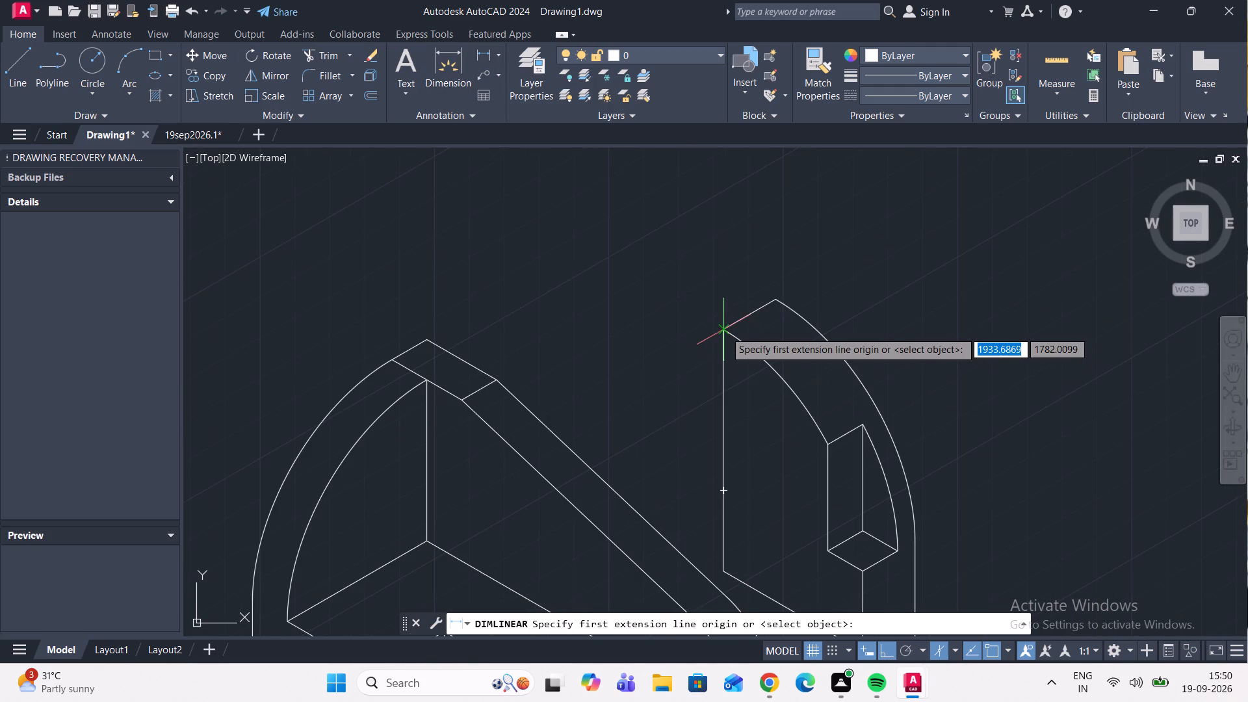
left_click(724, 330)
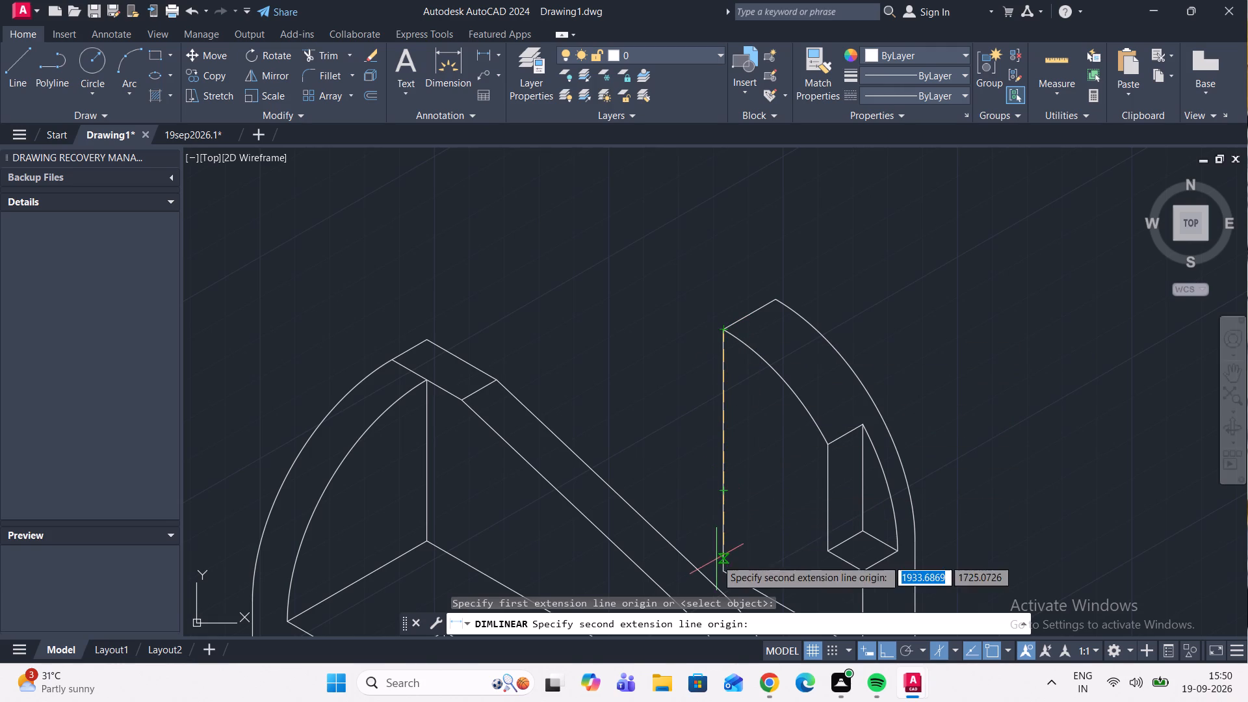
scroll(716, 559, "up", 3)
middle_click_drag(712, 536, 738, 445)
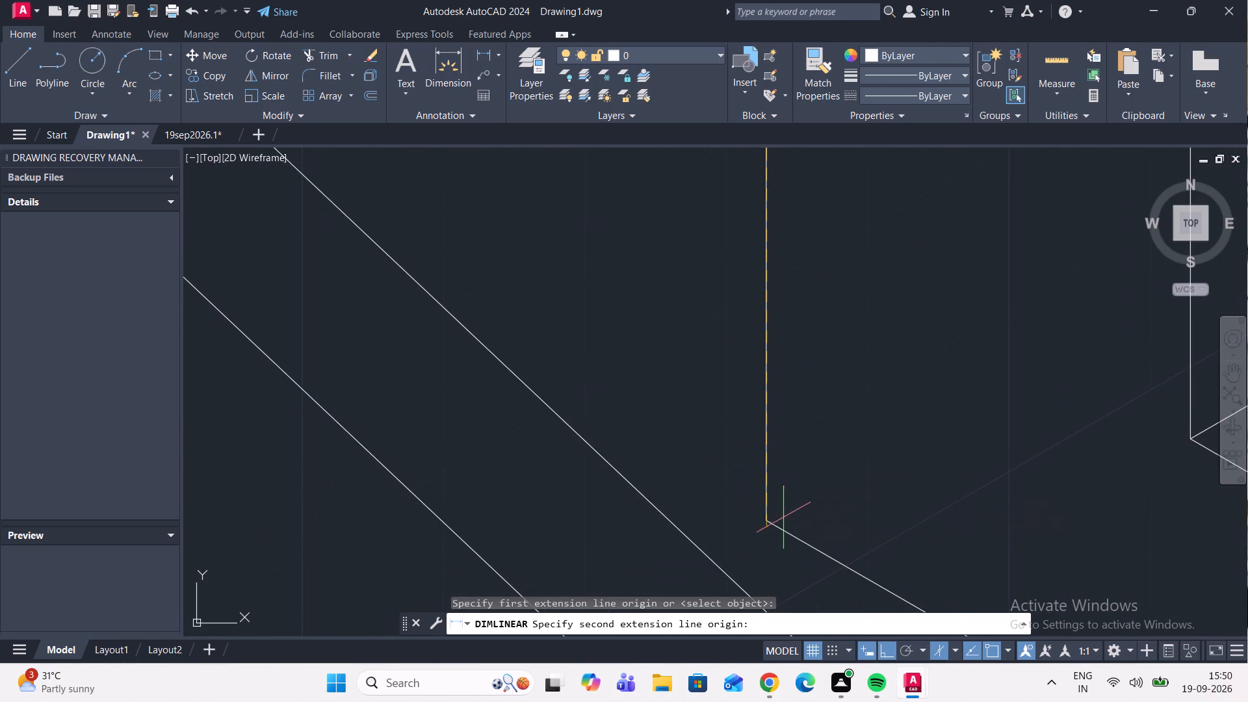
left_click(767, 517)
scroll(746, 484, "down", 4)
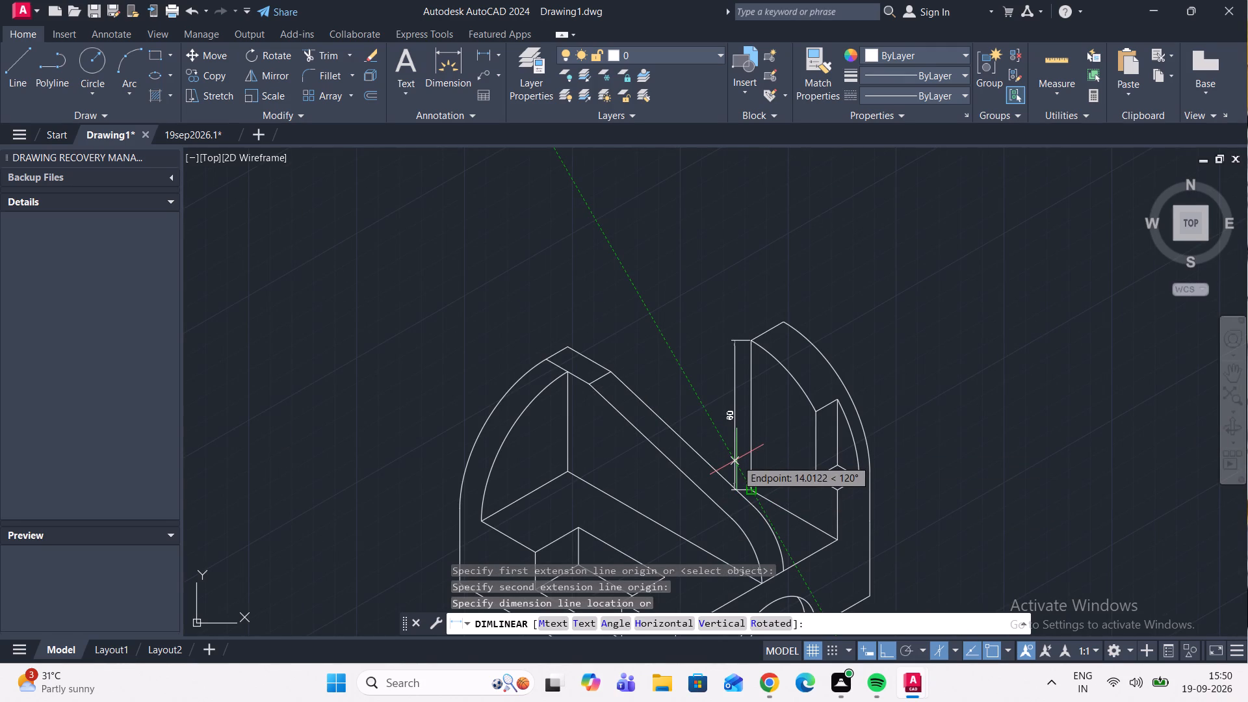
key("Escape")
Draw a 20-unit vertical line up from the upright's top-face corner at the back edge of the slanted rib.
scroll(783, 428, "down", 1)
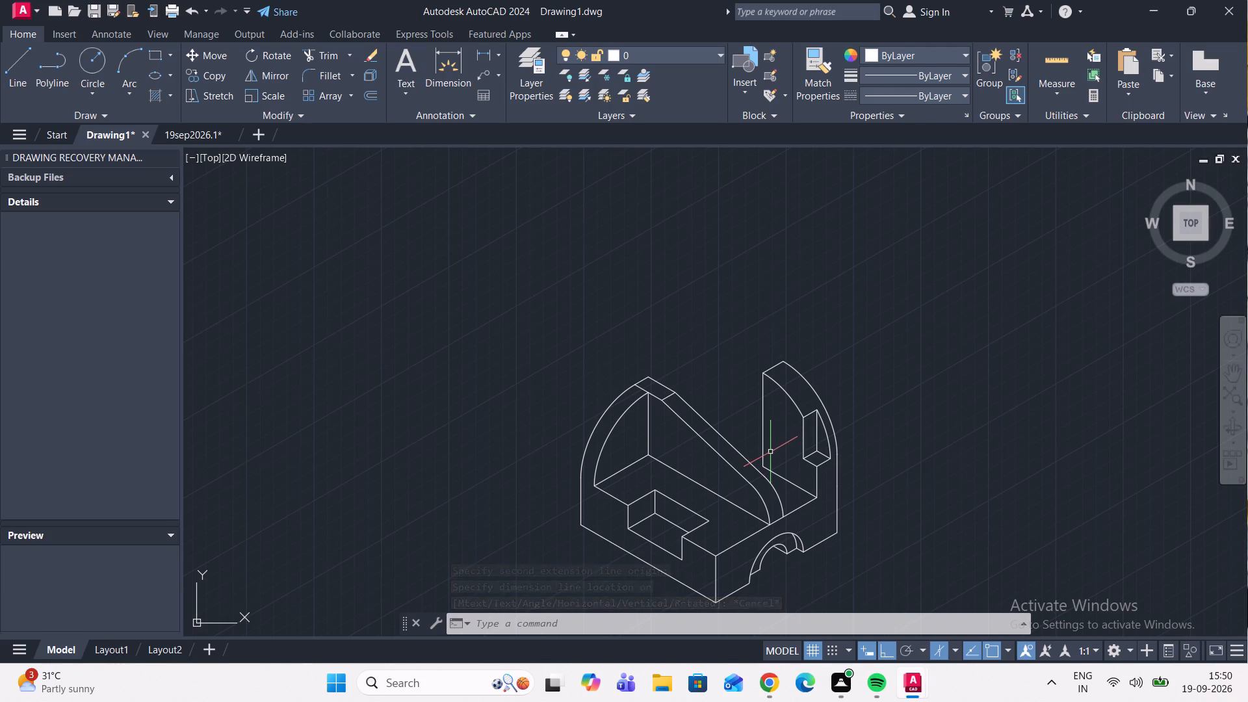
middle_click_drag(770, 452, 872, 519)
left_click(14, 74)
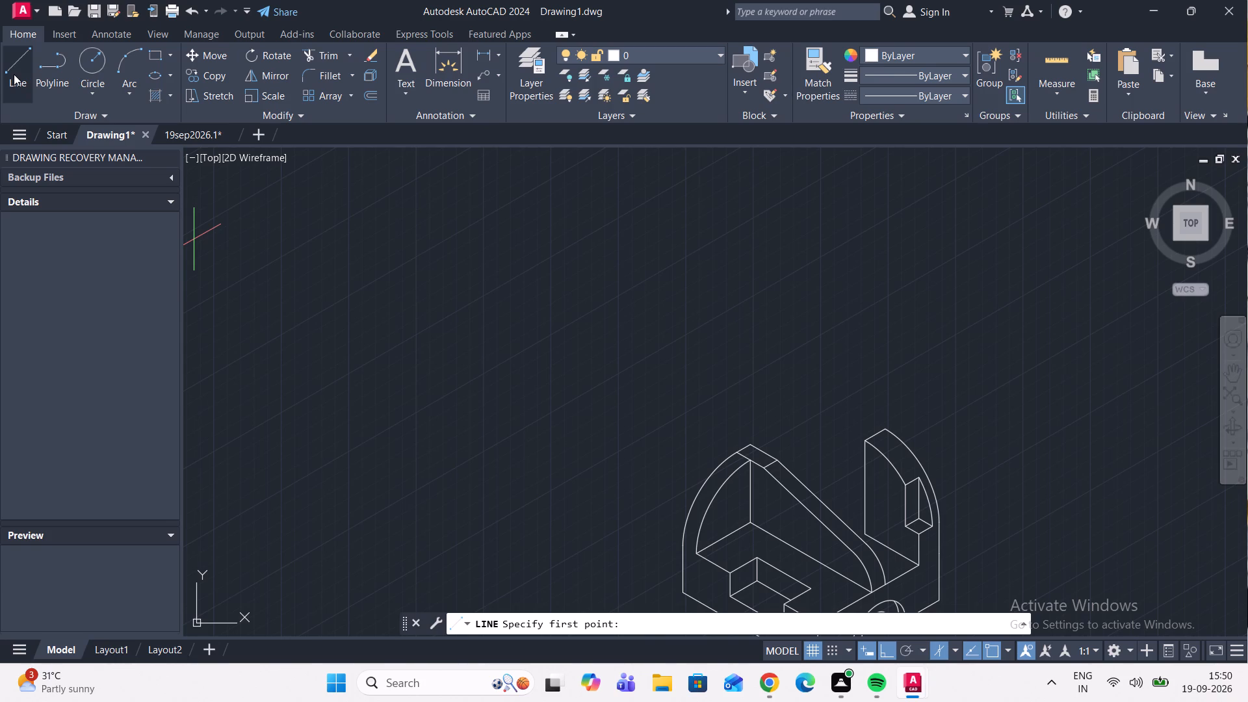
scroll(57, 55, "down", 1)
scroll(781, 206, "down", 3)
scroll(807, 253, "up", 1)
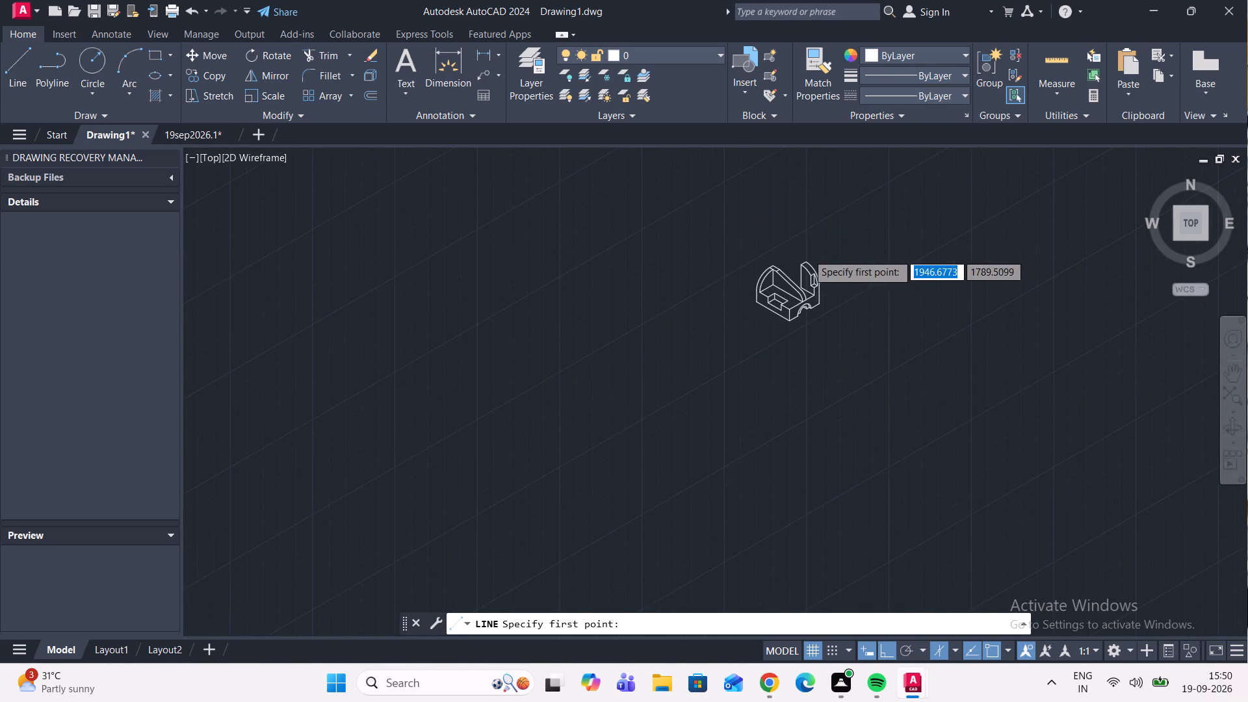
scroll(807, 253, "up", 2)
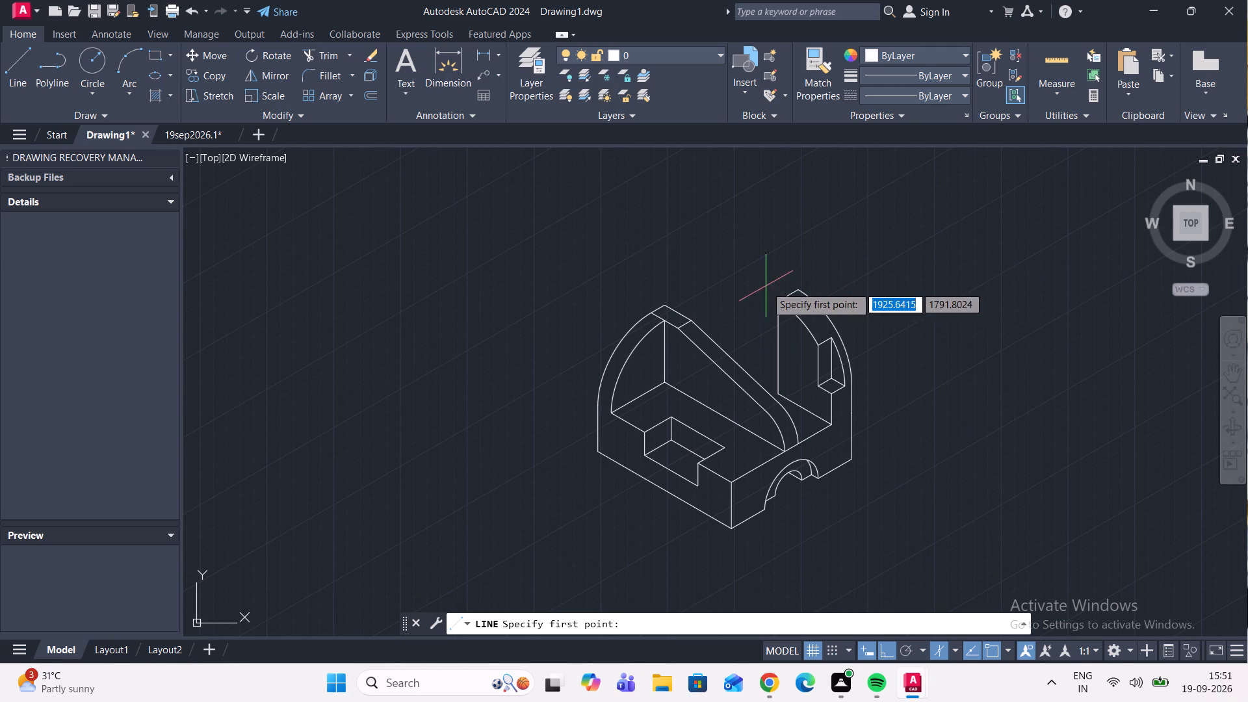
scroll(777, 316, "up", 2)
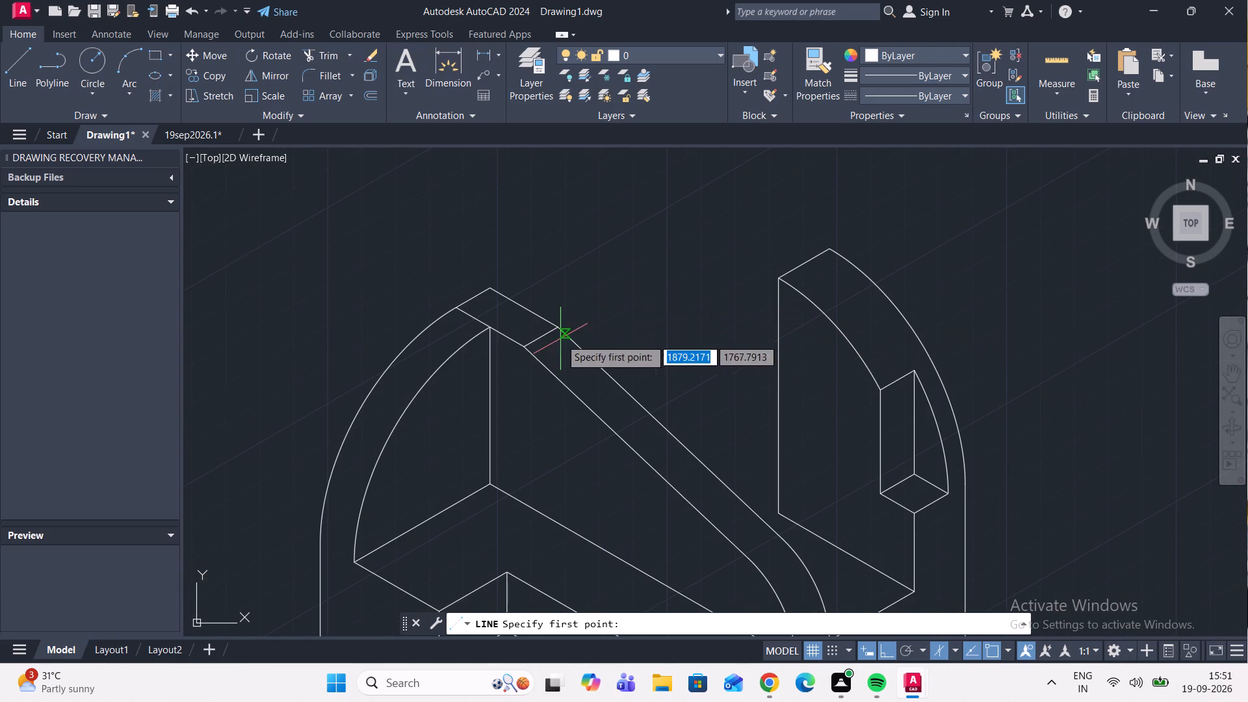
left_click(23, 70)
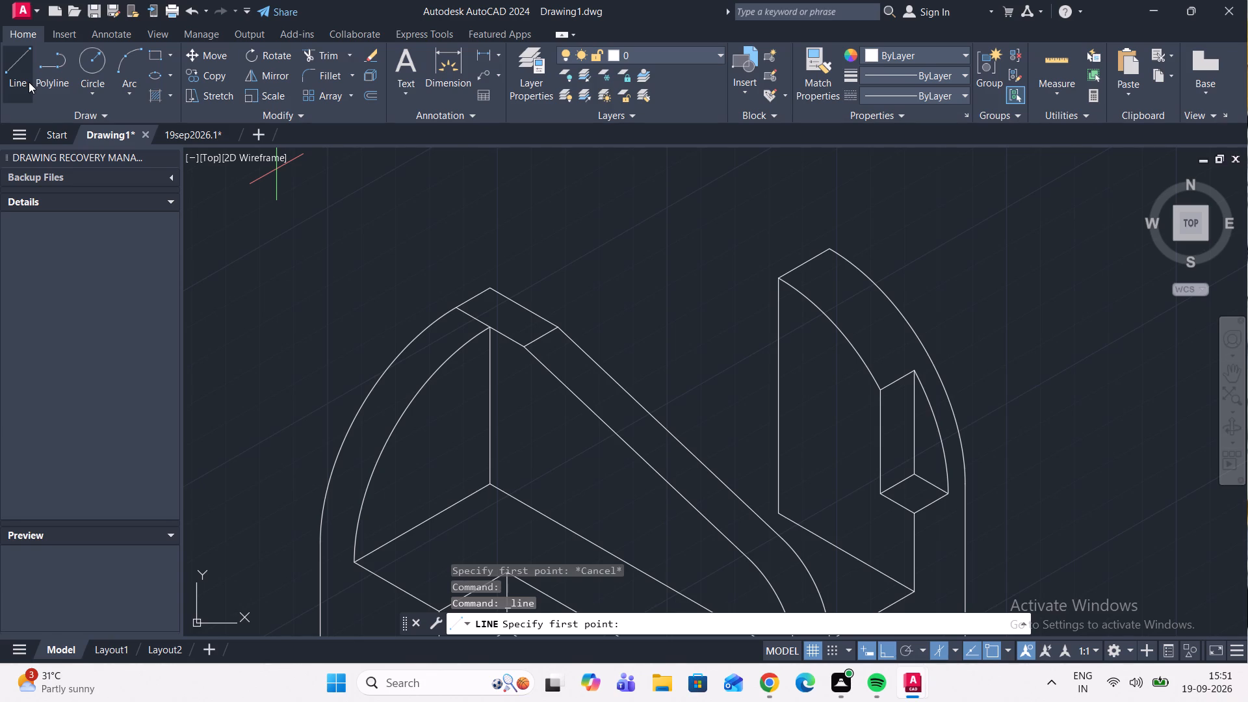
left_click(16, 63)
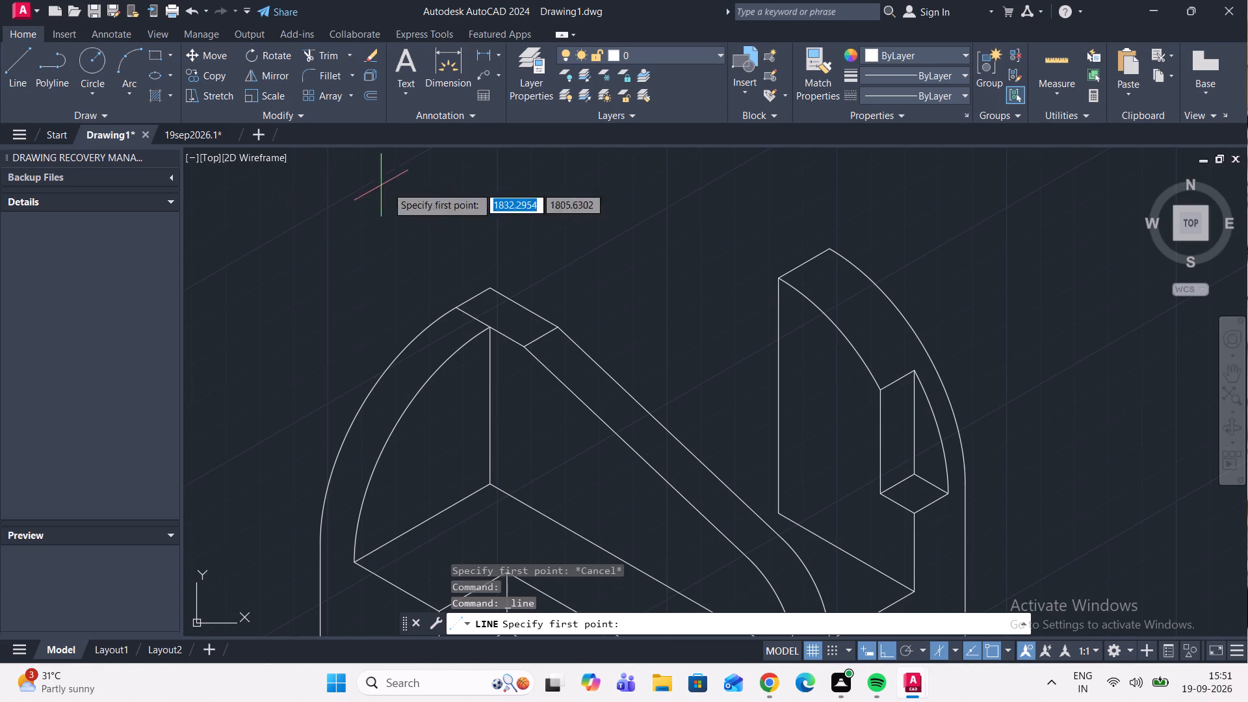
left_click(558, 328)
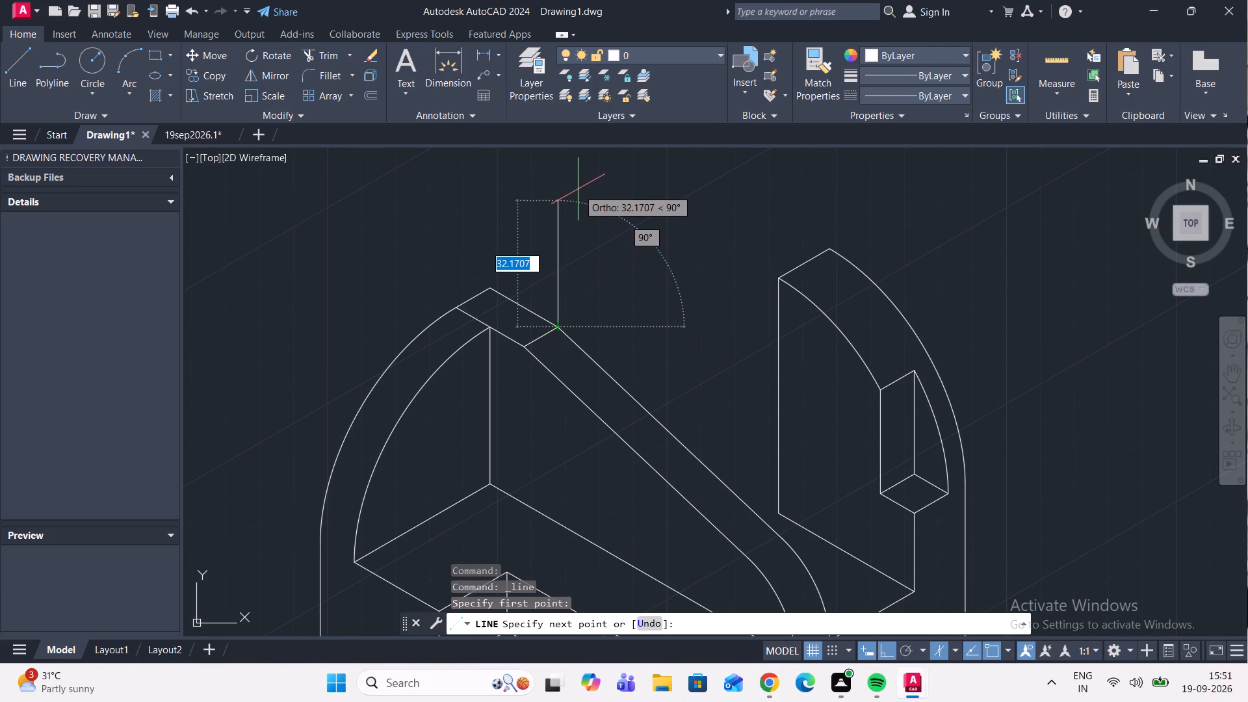
type("20")
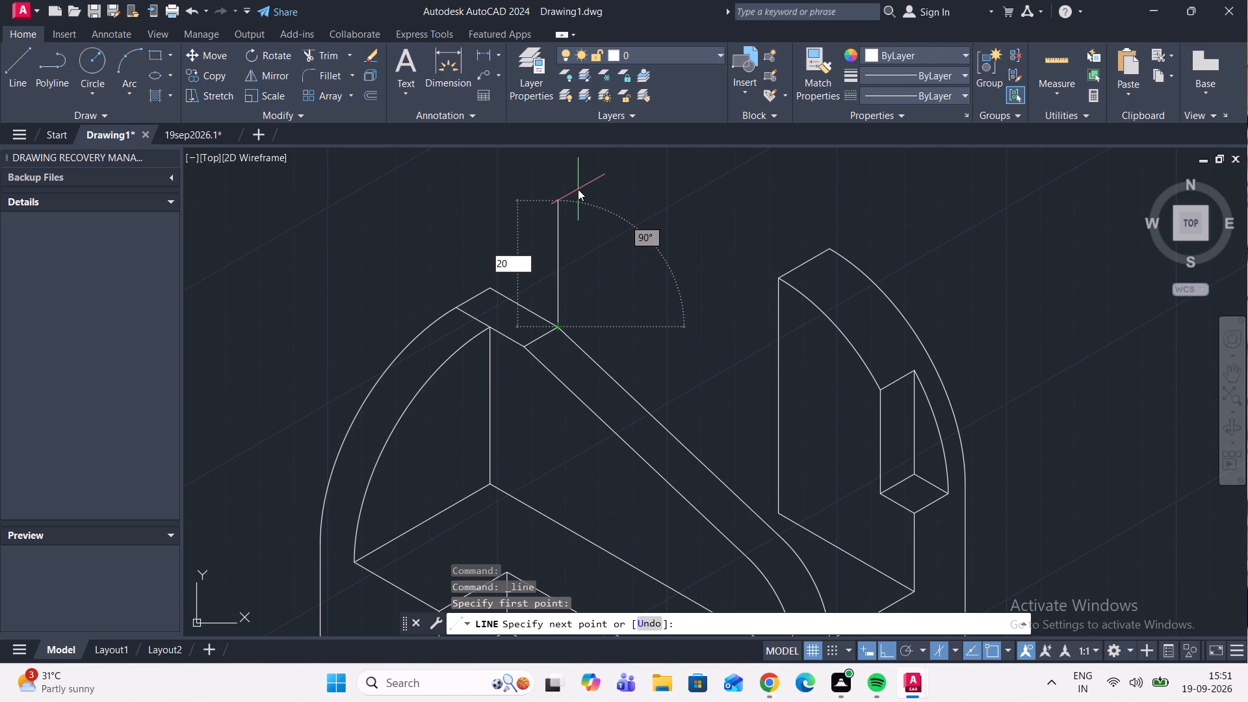
key("Return")
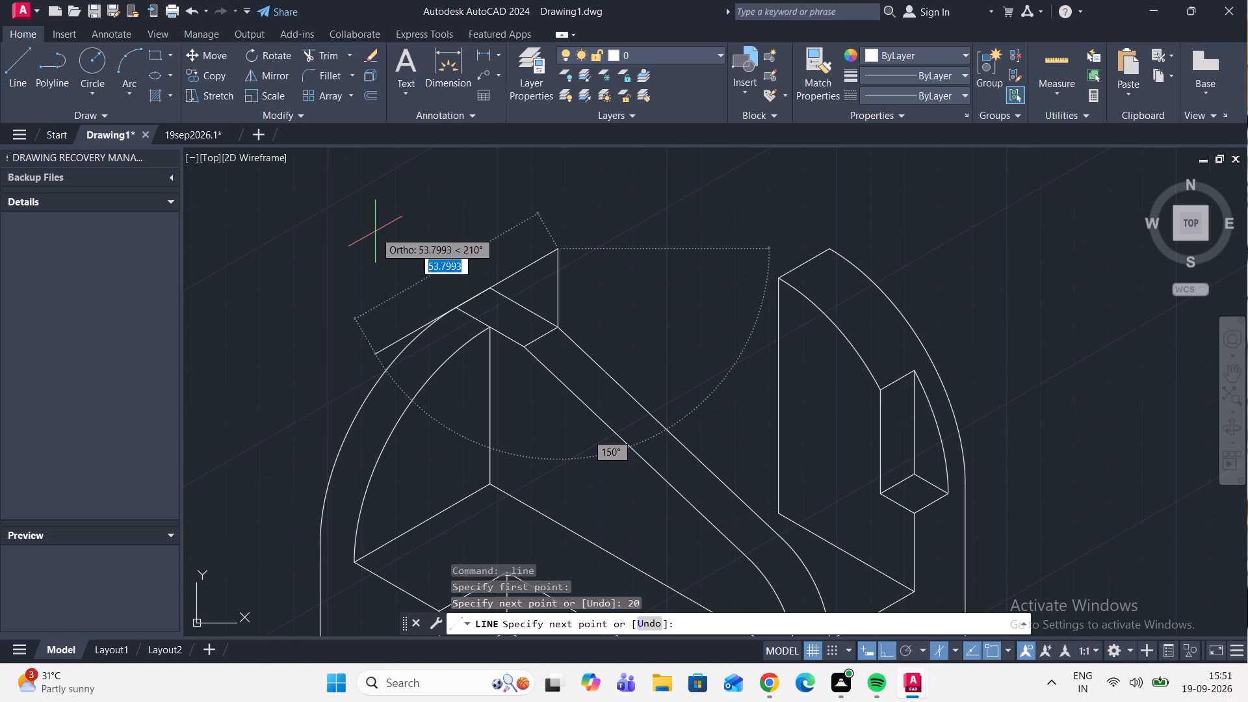
On the left isoplane, continue the line 30 units along the 150° direction and 10 units straight down.
key("F5")
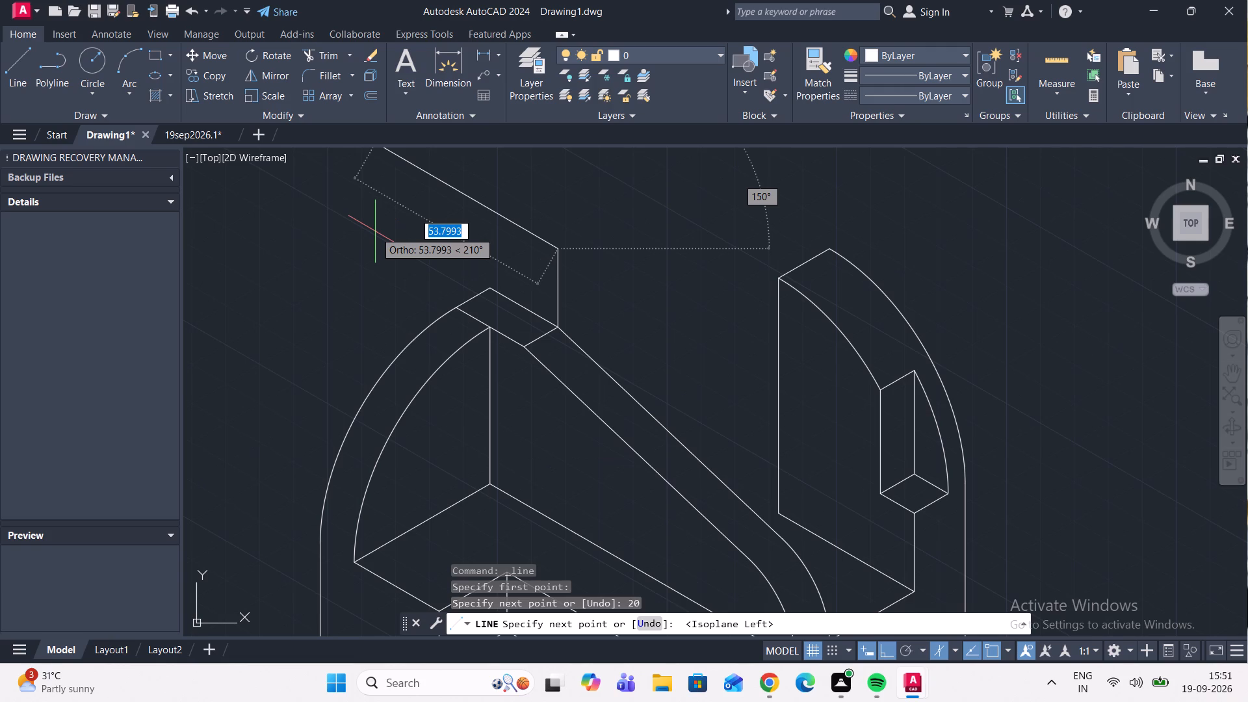
key("3")
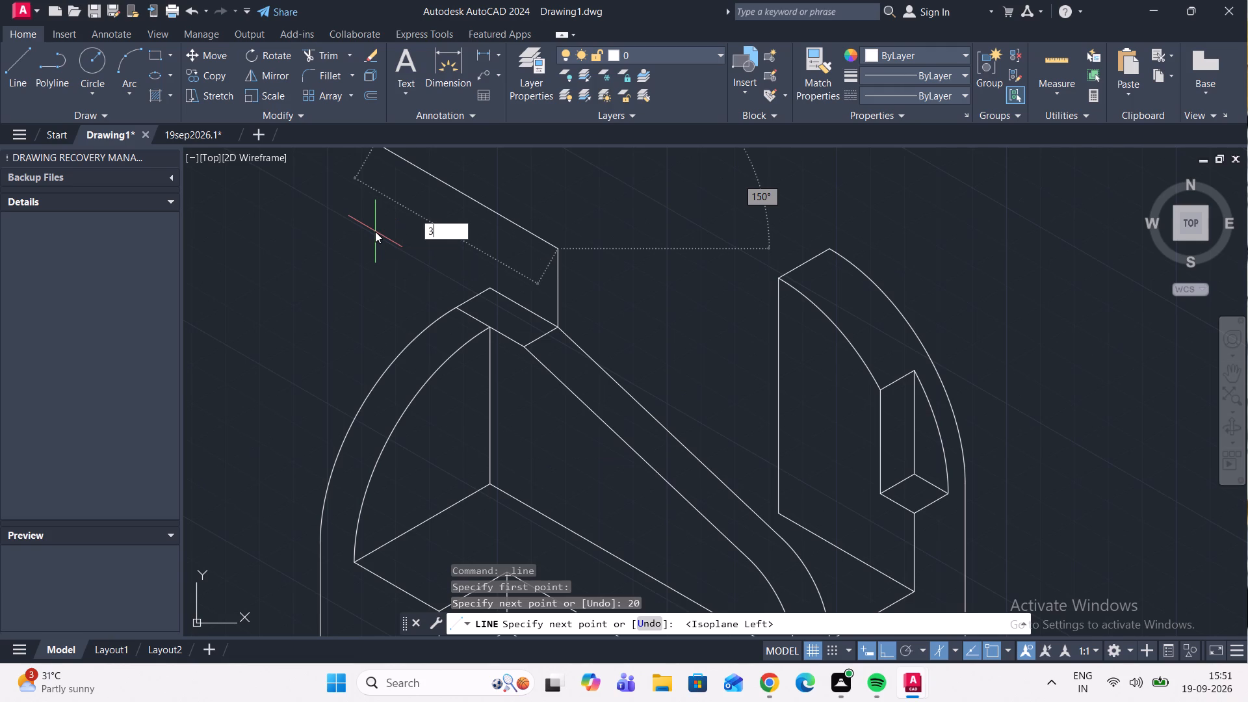
key("0")
key("Return")
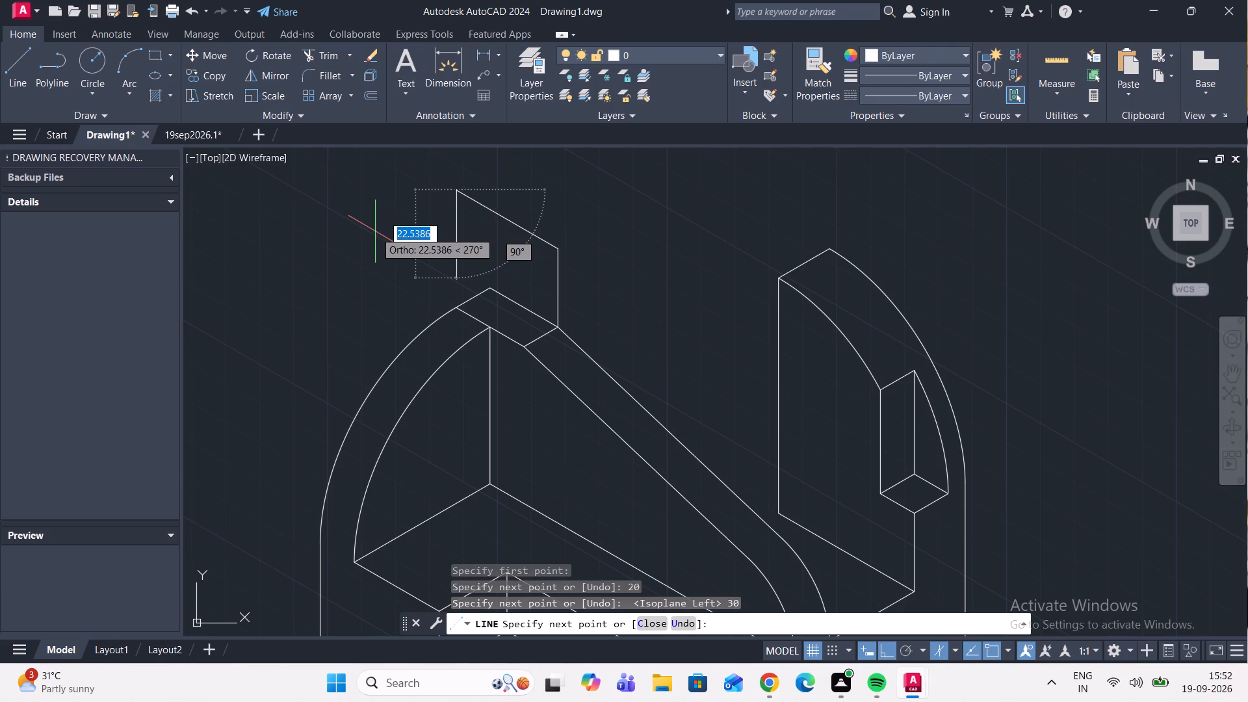
key("1")
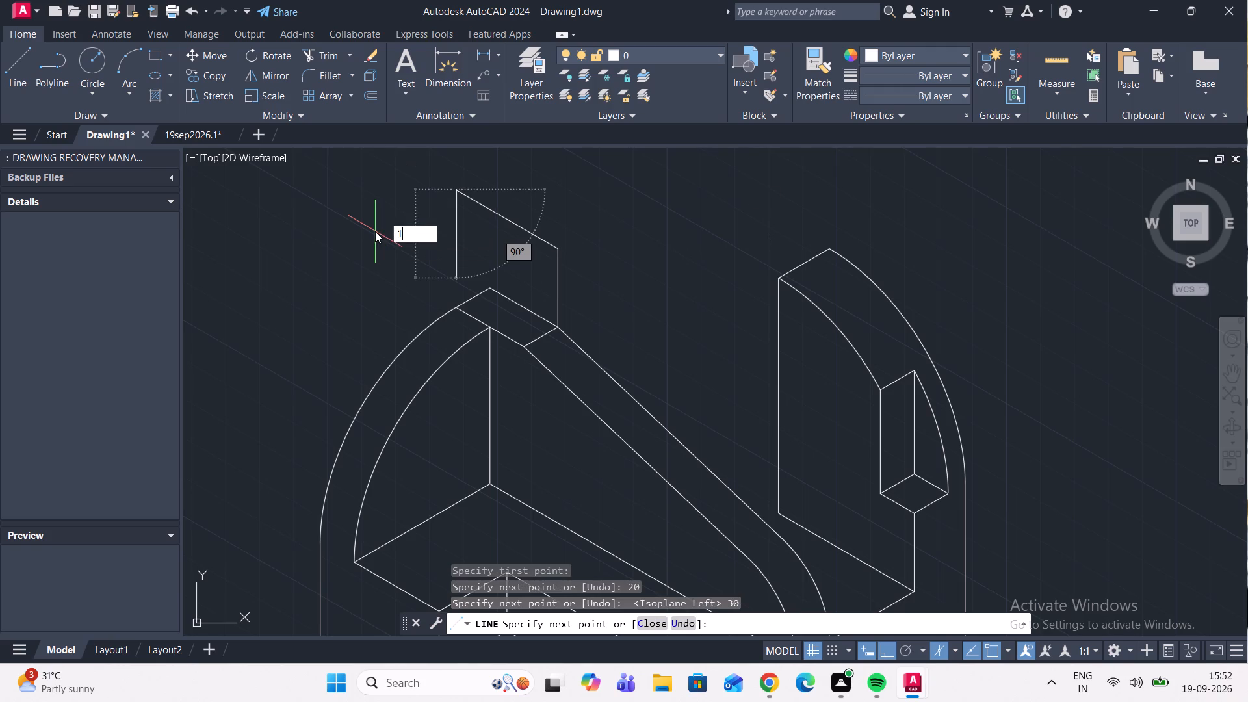
key("0")
key("Return")
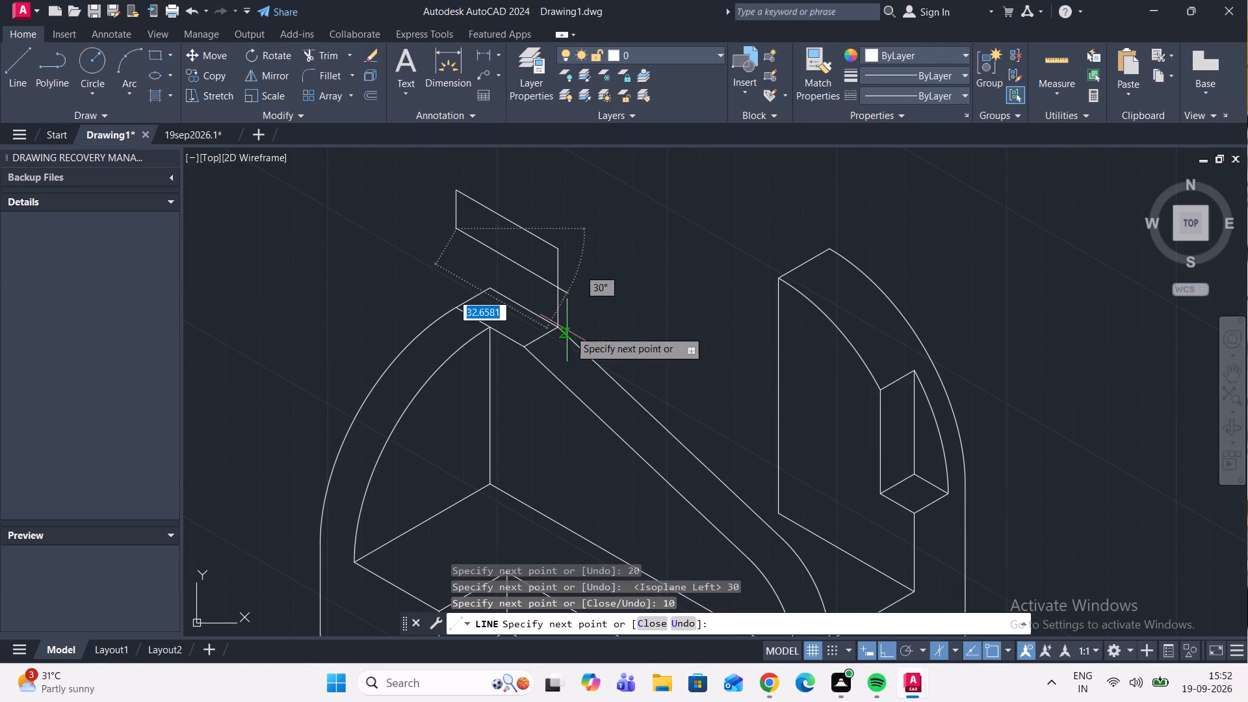
Continue the outline about 10 units back along 330°, and vertically down past the upright's topmost corner into its top face.
left_click(488, 263)
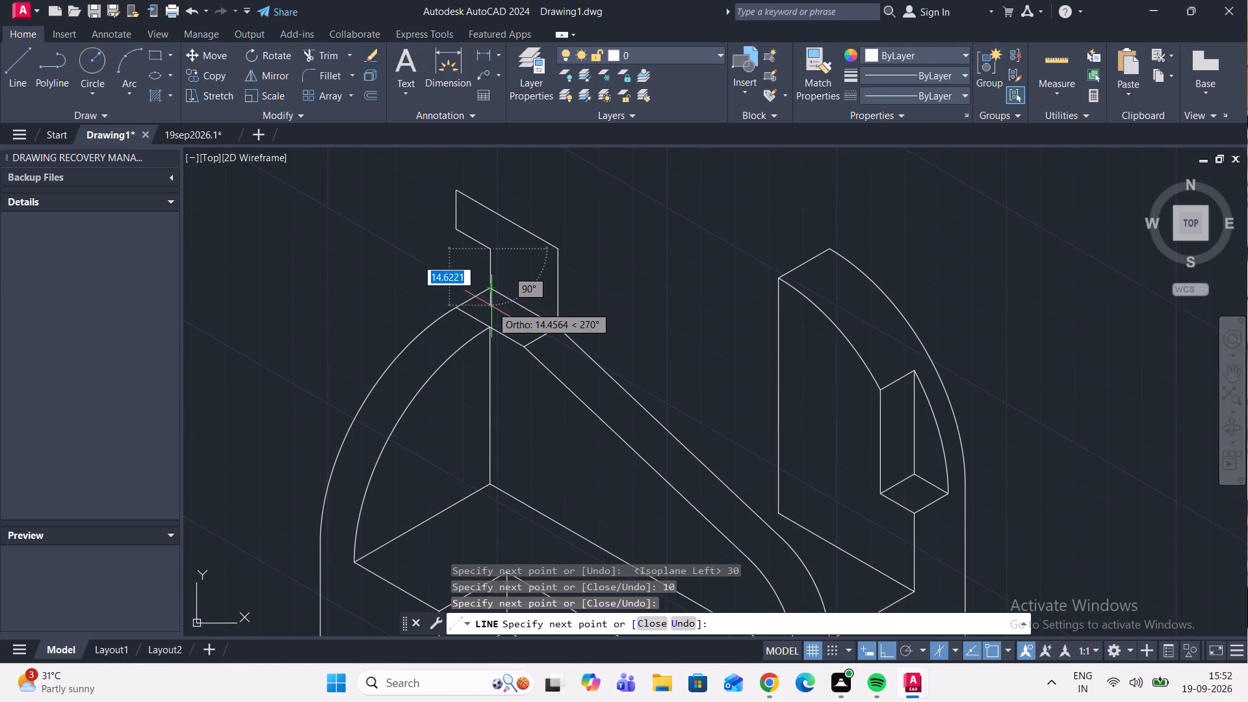
scroll(493, 315, "up", 1)
left_click(493, 315)
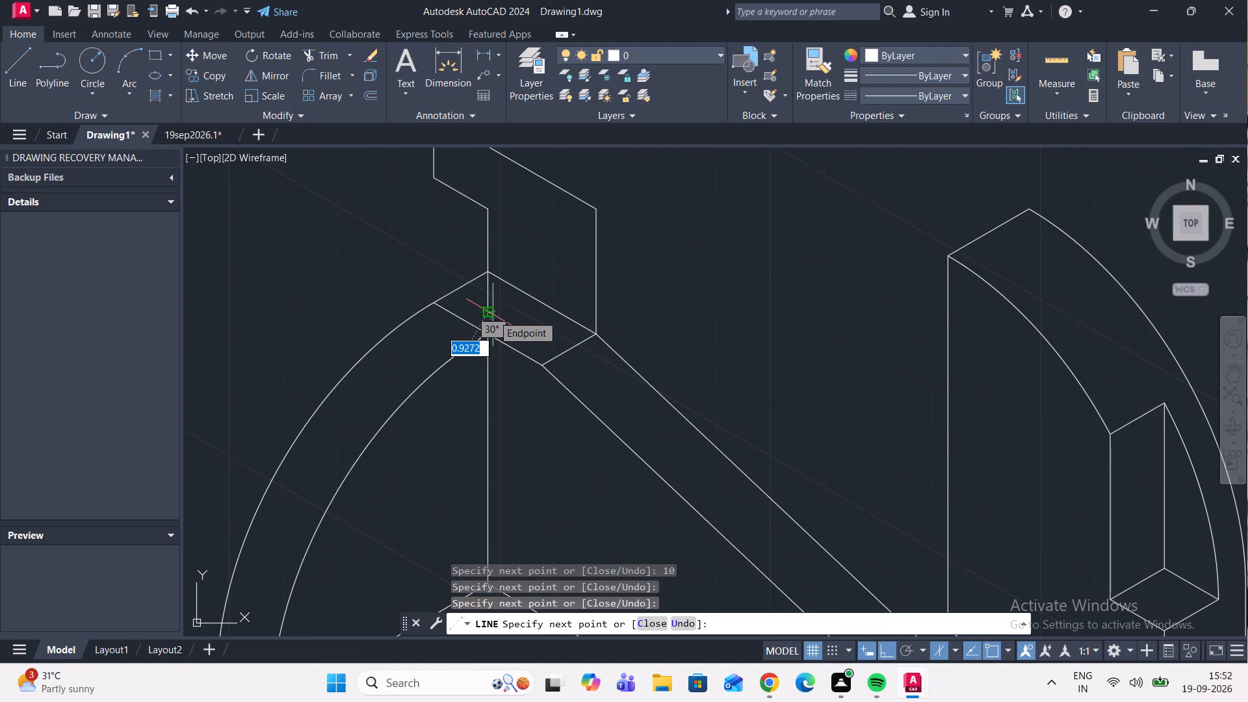
key("Escape")
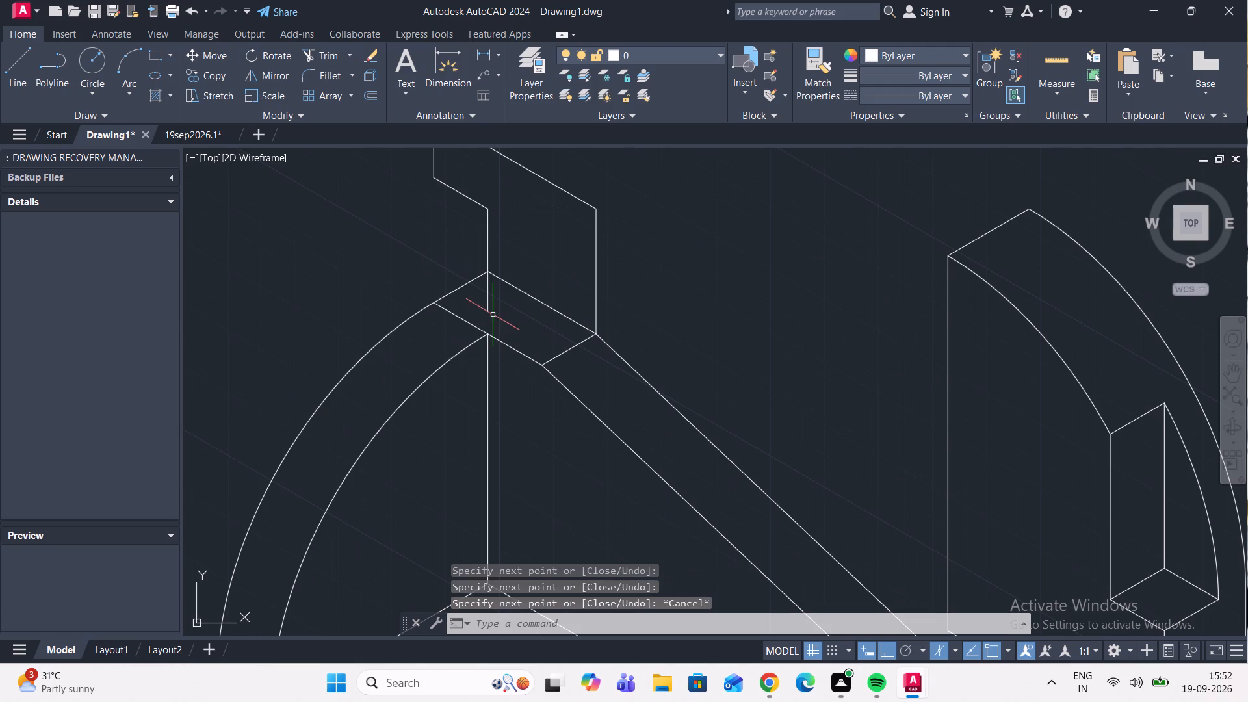
Trim the stepped outline's vertical line where it overruns below the upright's topmost corner into the top face.
left_click(320, 57)
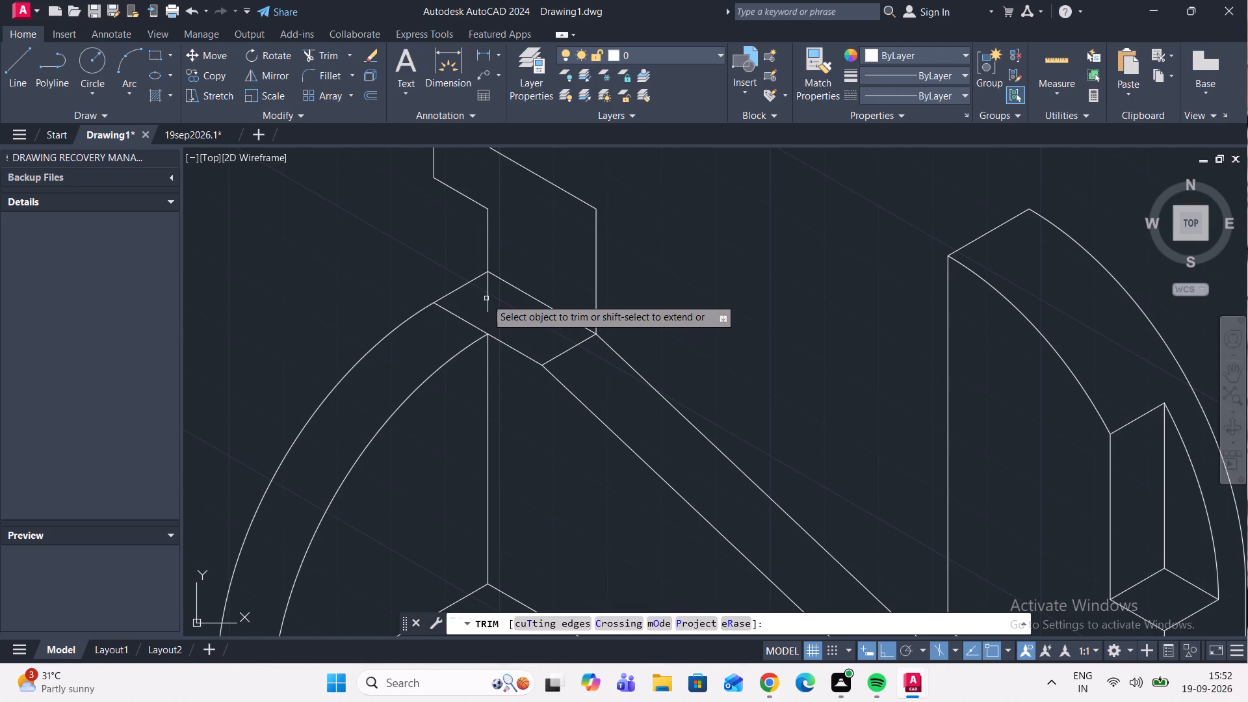
left_click(486, 298)
scroll(486, 298, "down", 1)
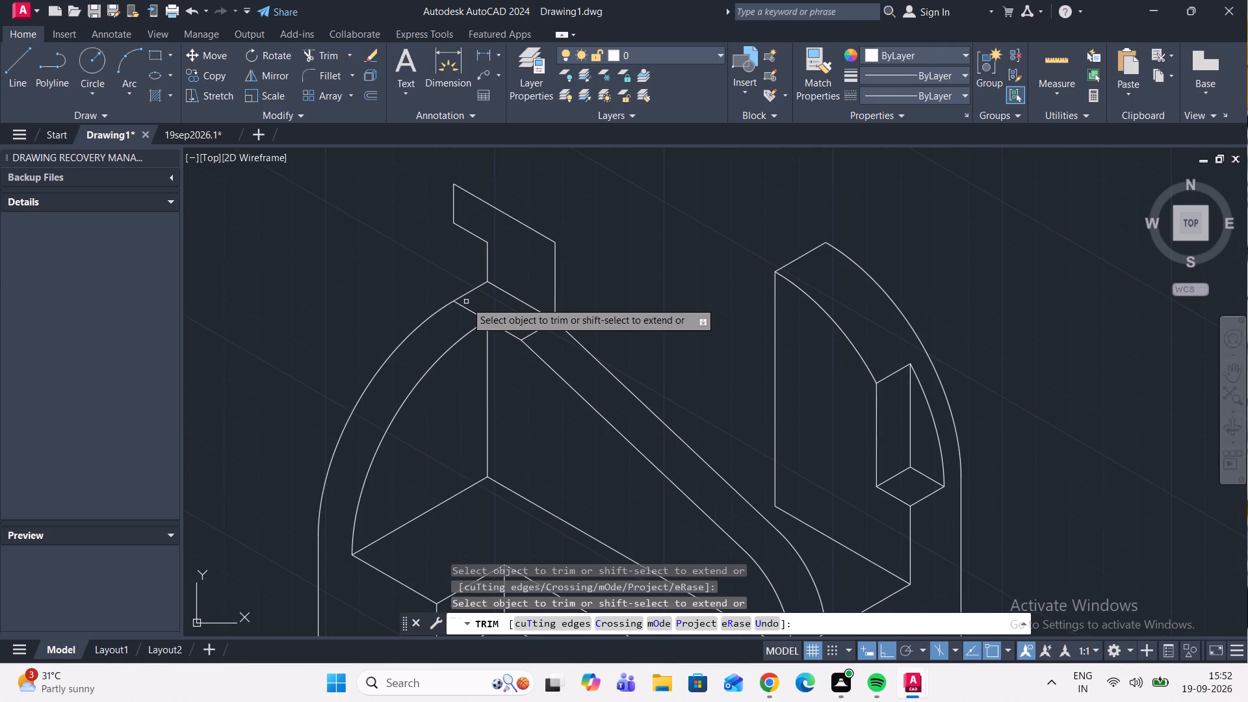
middle_click_drag(393, 259, 390, 258)
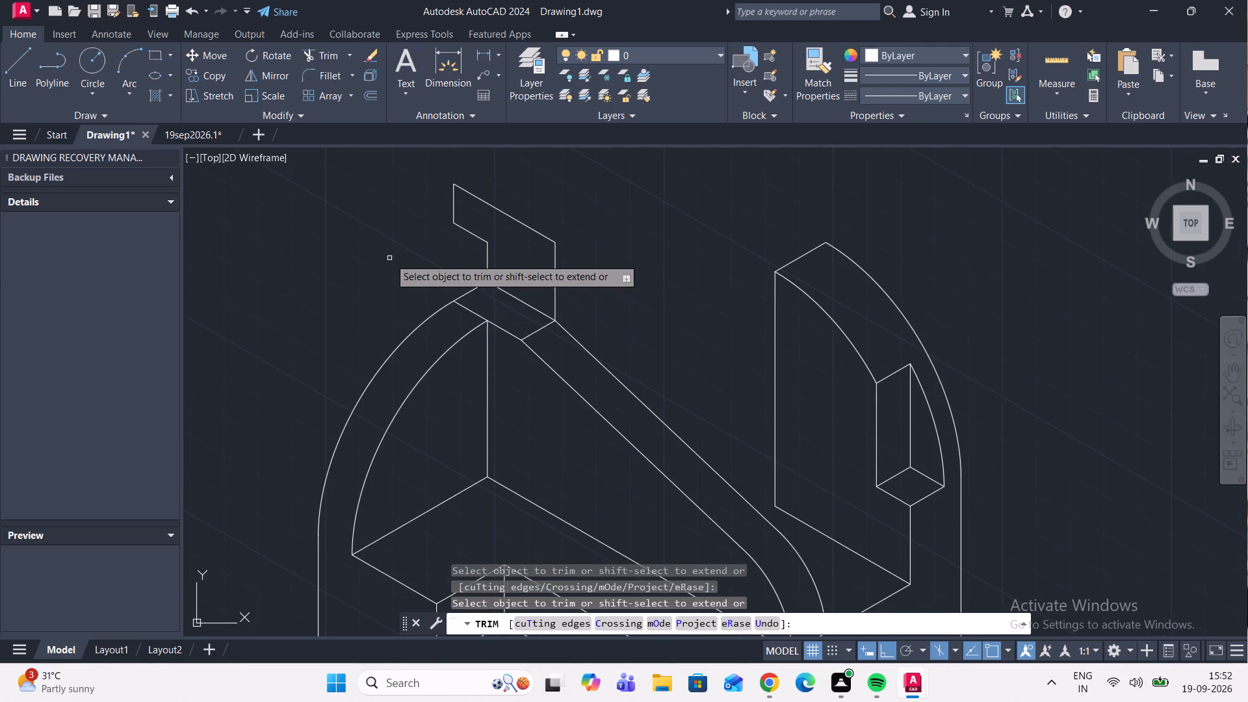
middle_click_drag(390, 258, 370, 360)
Switch to the top isoplane while trying to start a line from the stepped outline's uppermost corner.
left_click(21, 77)
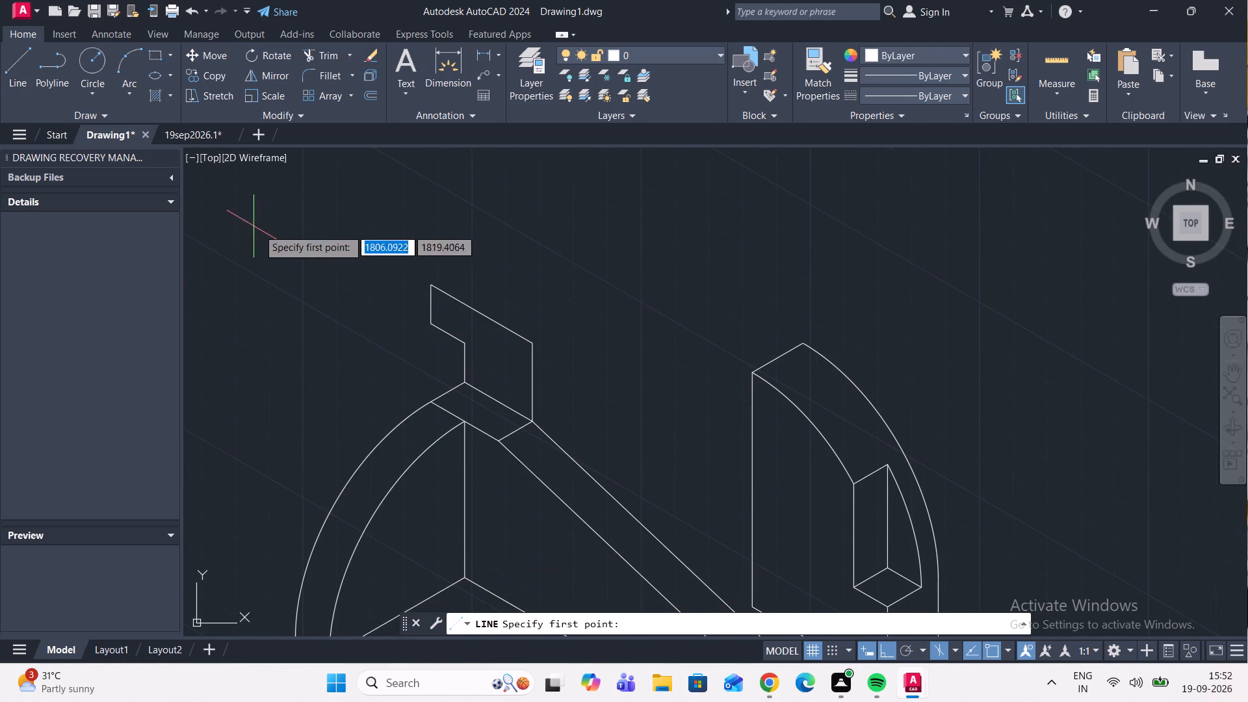
middle_click_drag(282, 261, 284, 331)
scroll(463, 411, "up", 2)
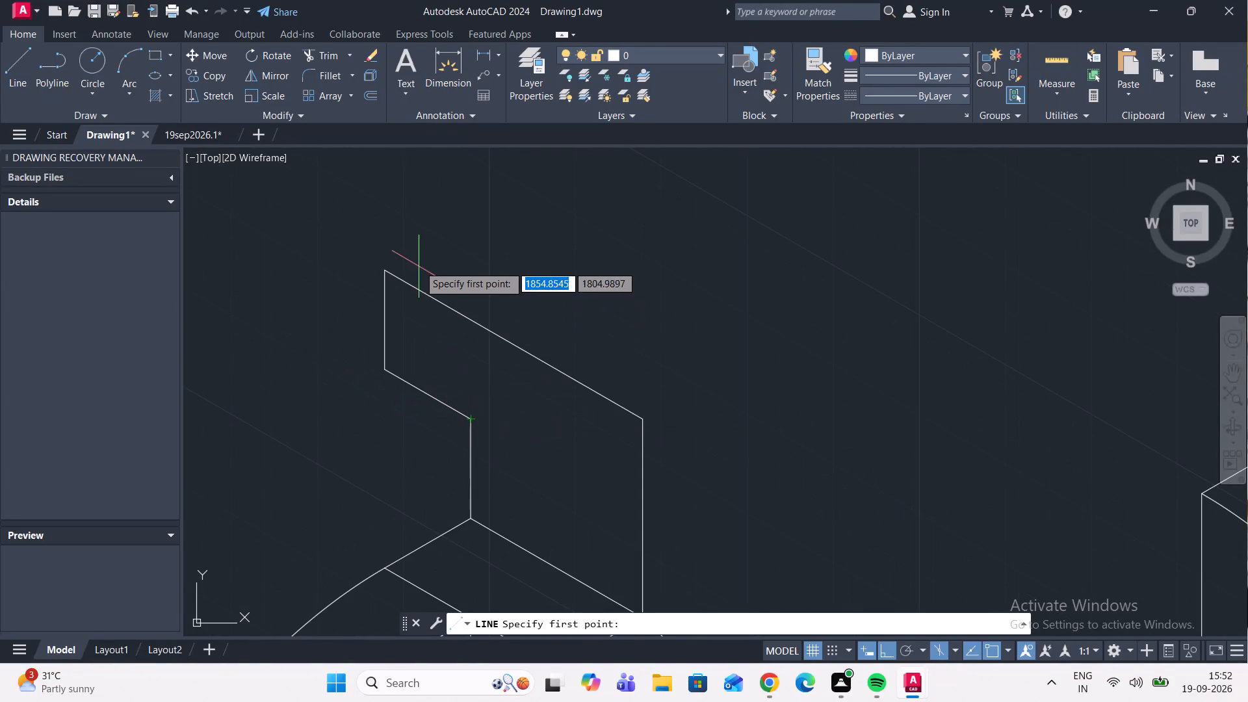
left_click(387, 274)
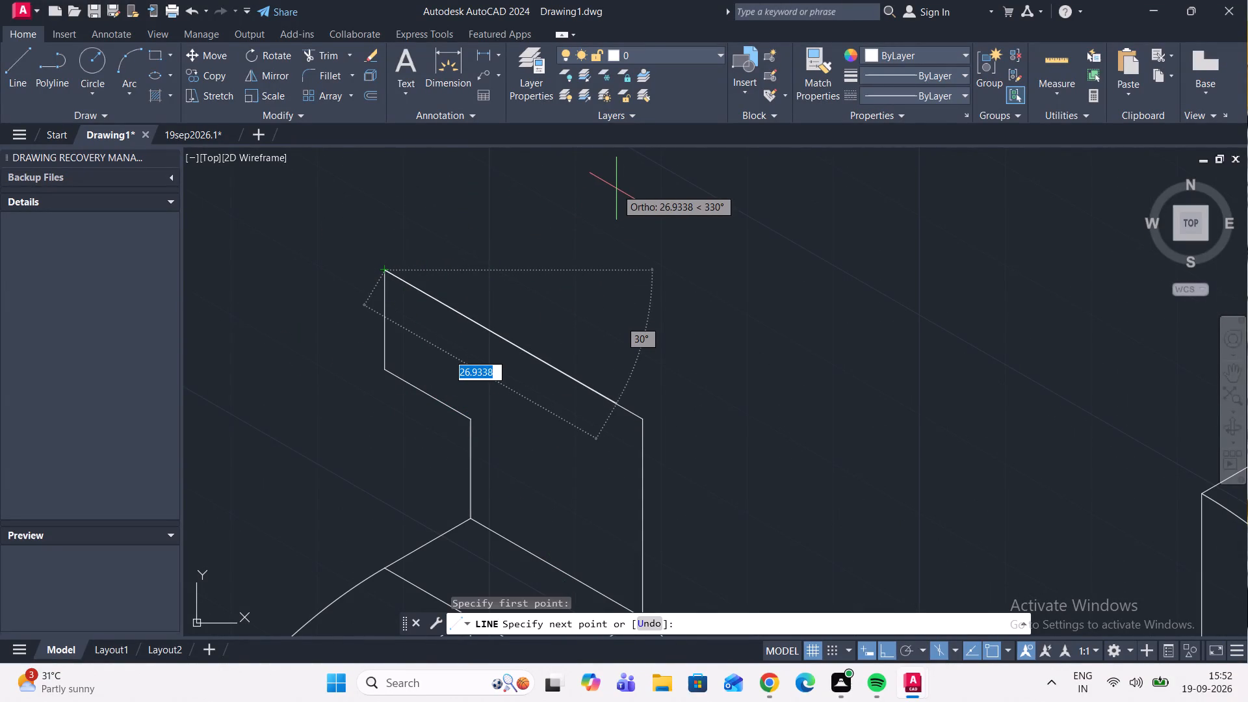
key("F5")
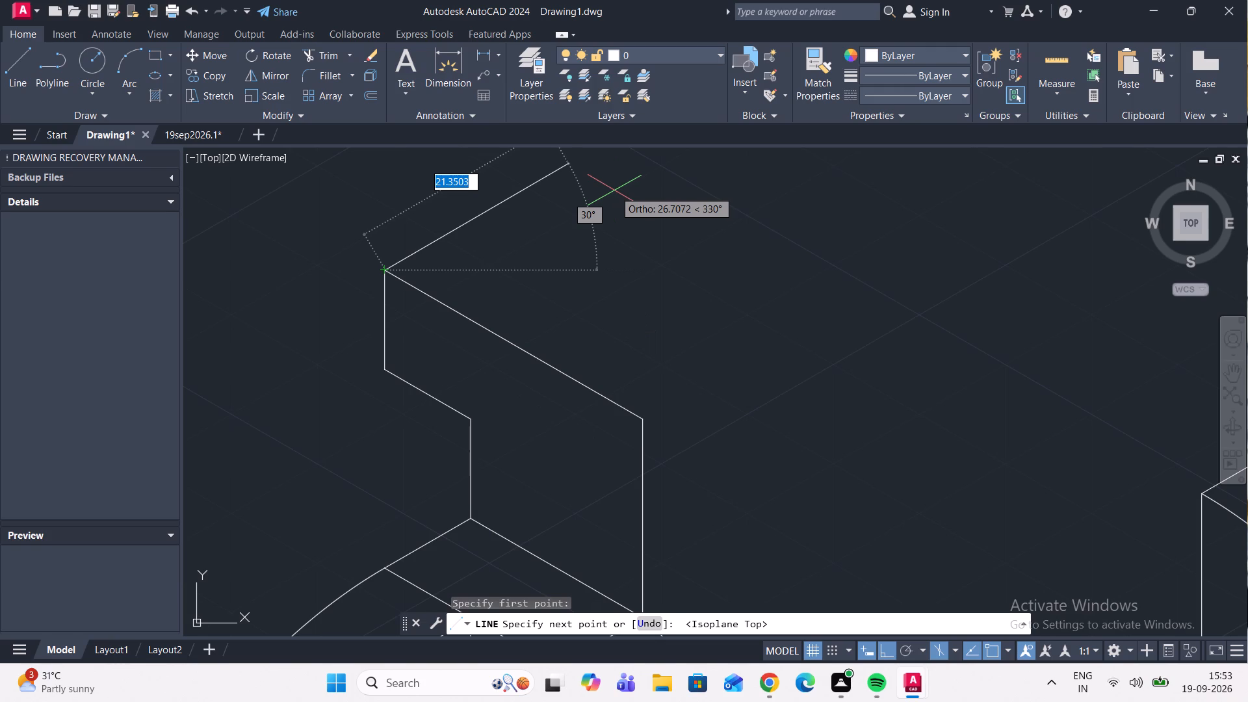
scroll(614, 190, "down", 4)
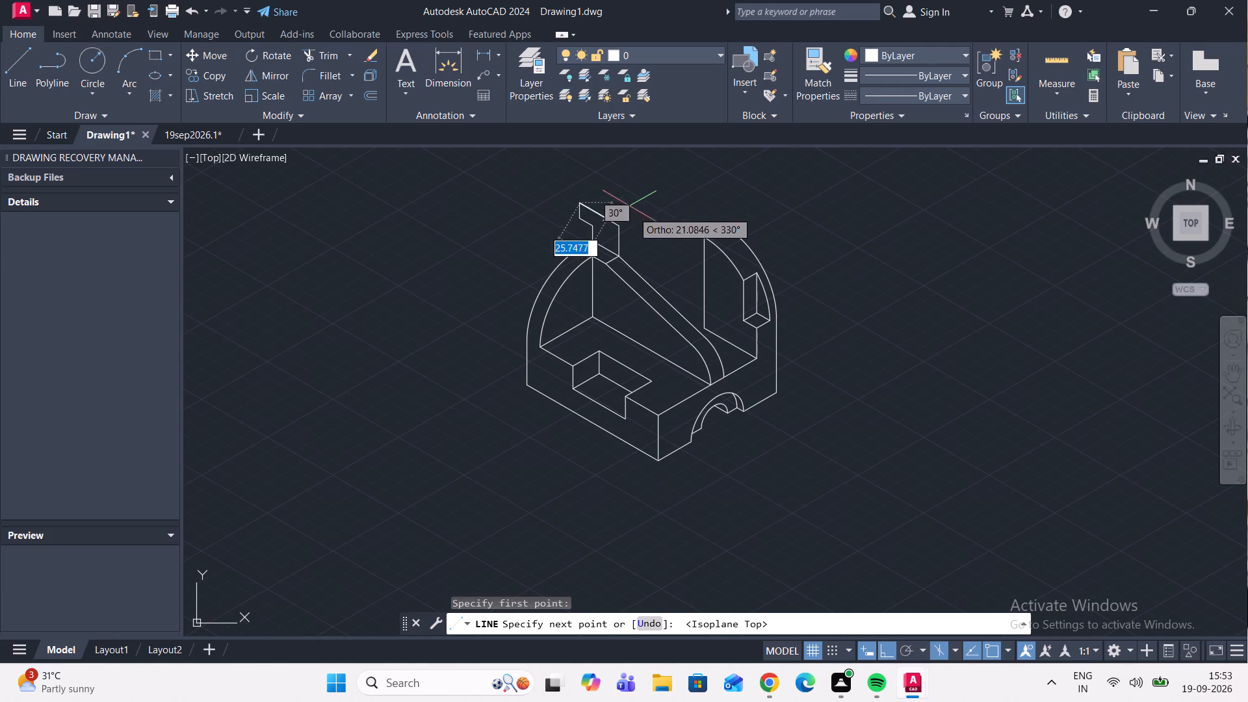
scroll(659, 301, "up", 1)
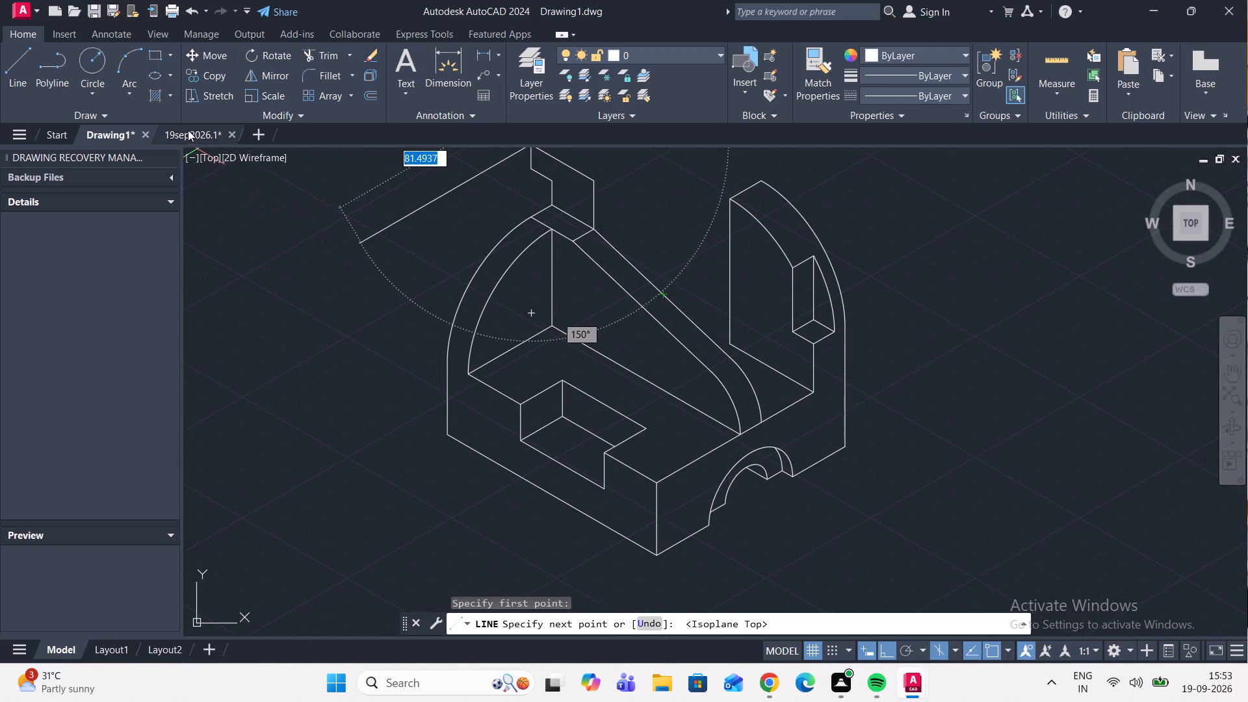
left_click(188, 130)
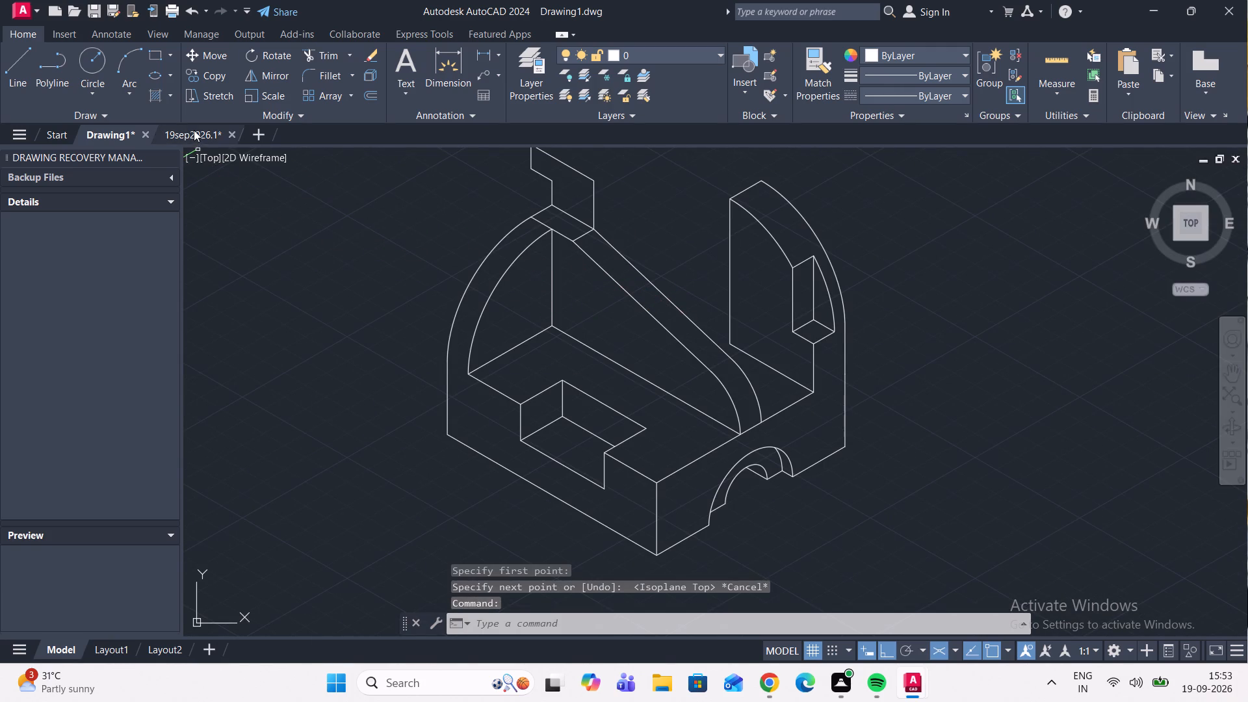
Examine the isometric, side, front and top views in the 19sep2026.1 drawing and return to Drawing1.
left_click(194, 130)
scroll(999, 434, "up", 5)
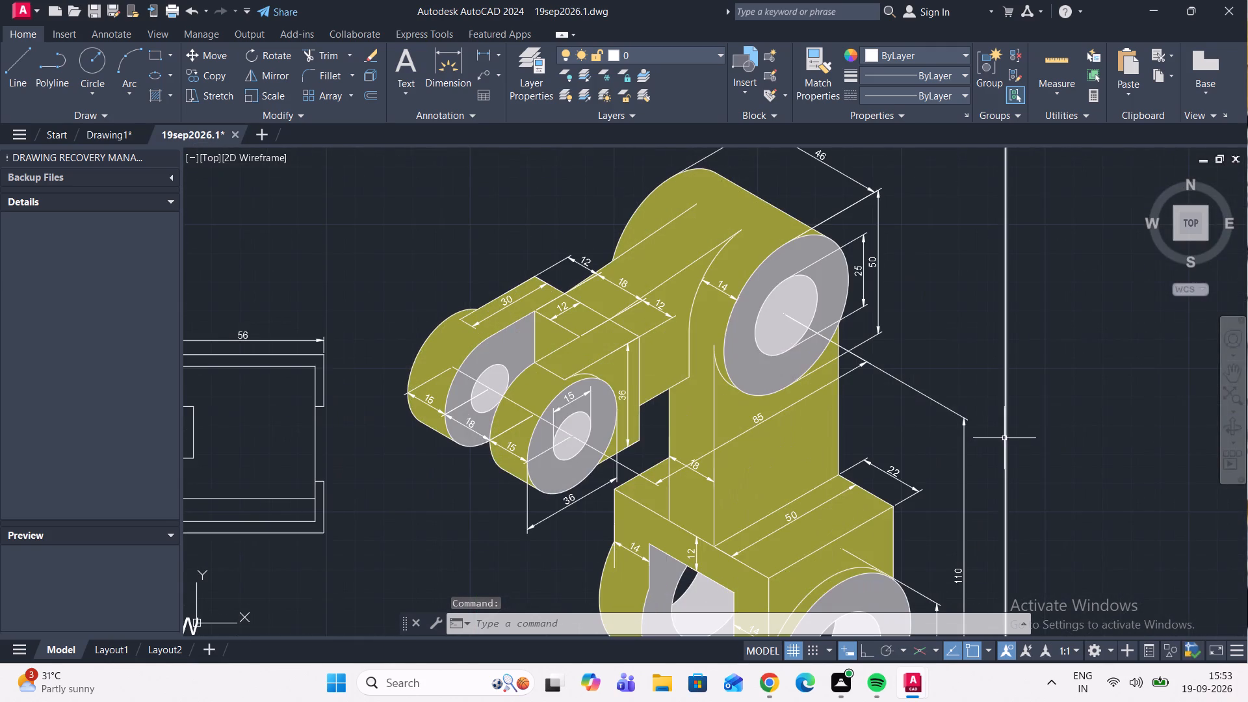
scroll(932, 336, "down", 3)
scroll(922, 415, "up", 2)
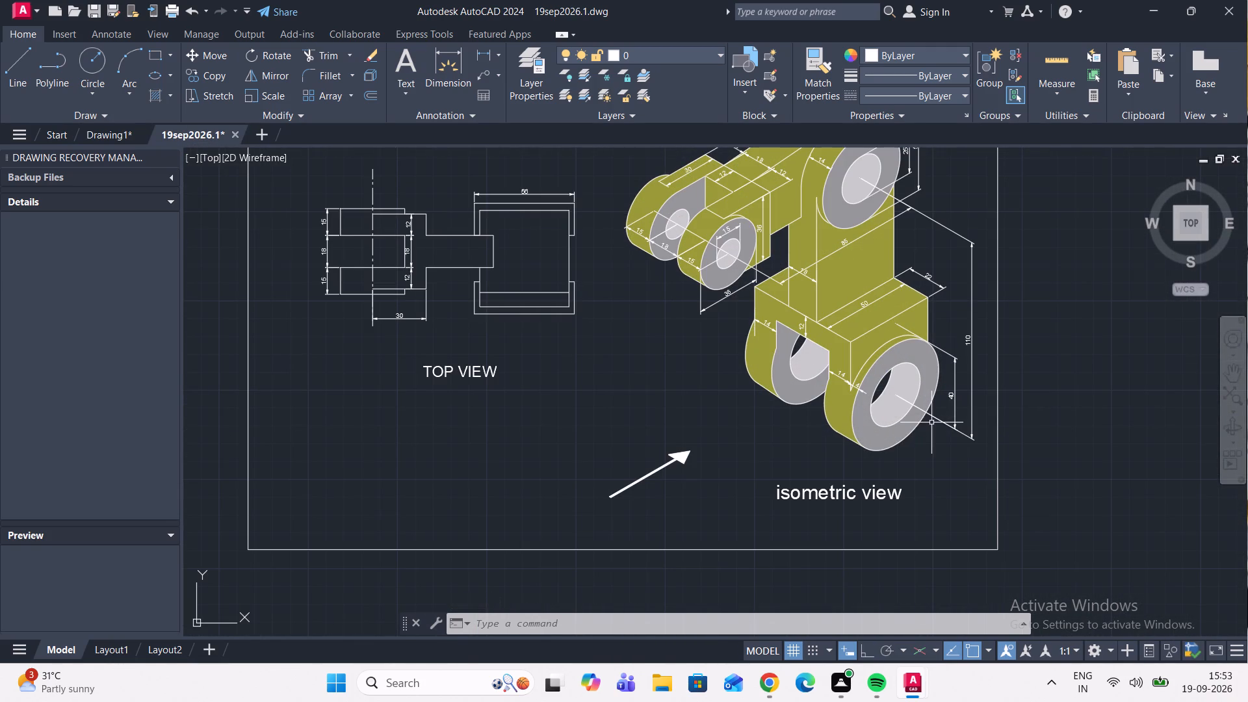
scroll(891, 413, "down", 2)
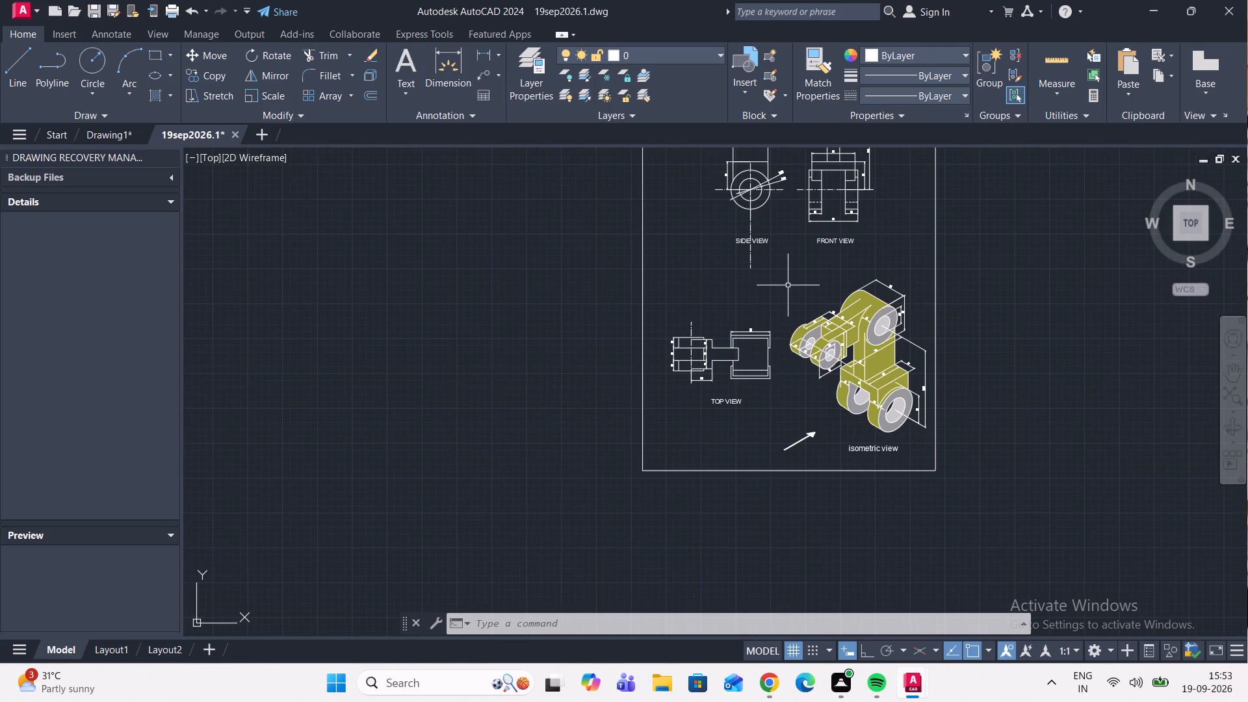
middle_click_drag(788, 285, 818, 361)
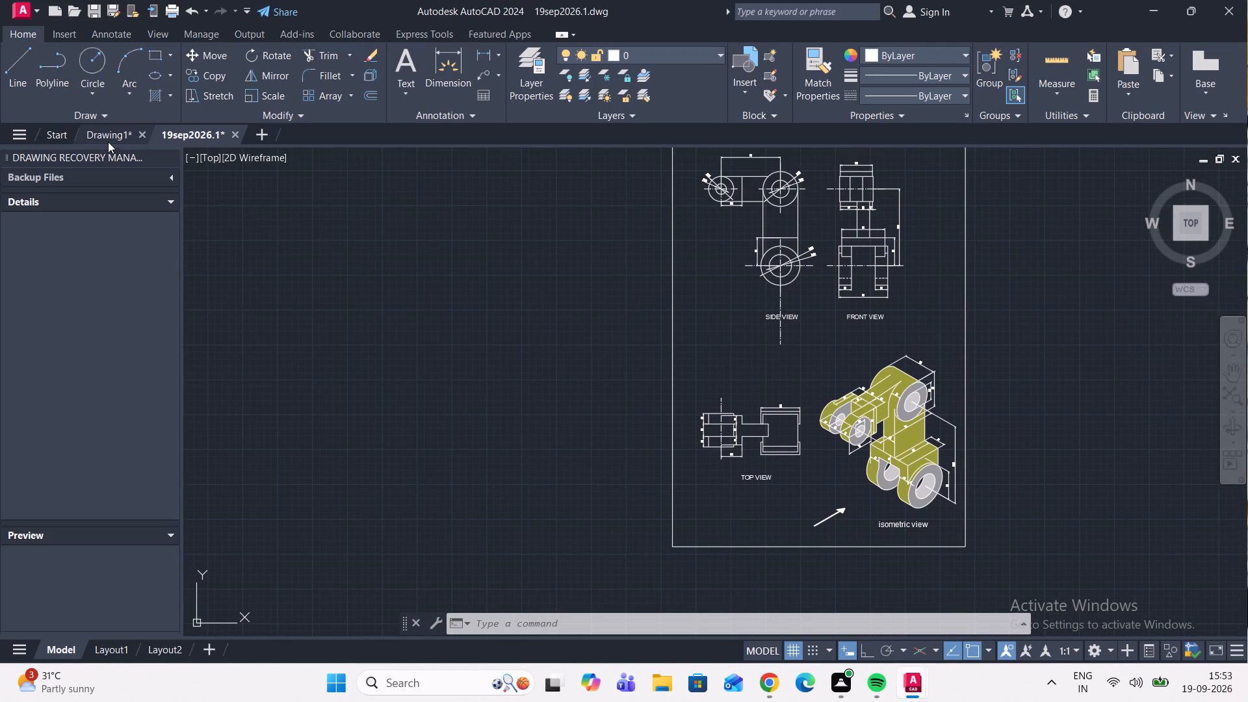
left_click(109, 140)
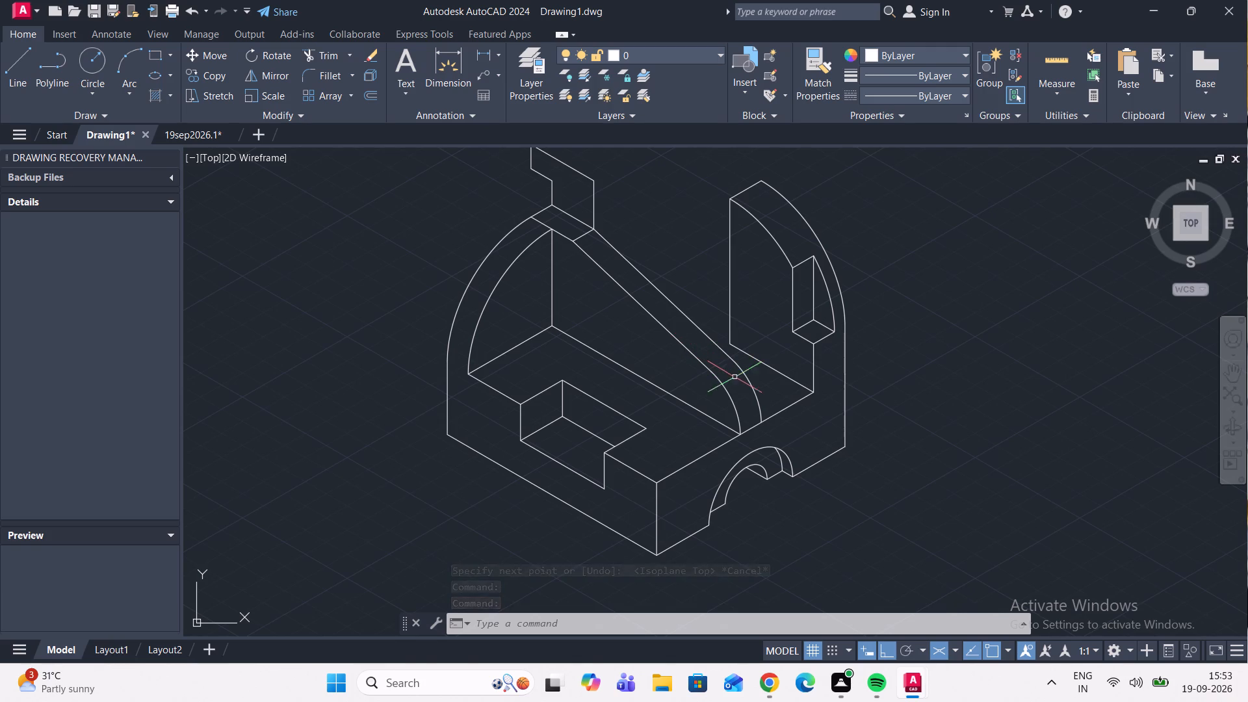
Start a line on the top isoplane from the stepped outline's uppermost corner.
middle_click_drag(699, 266, 703, 271)
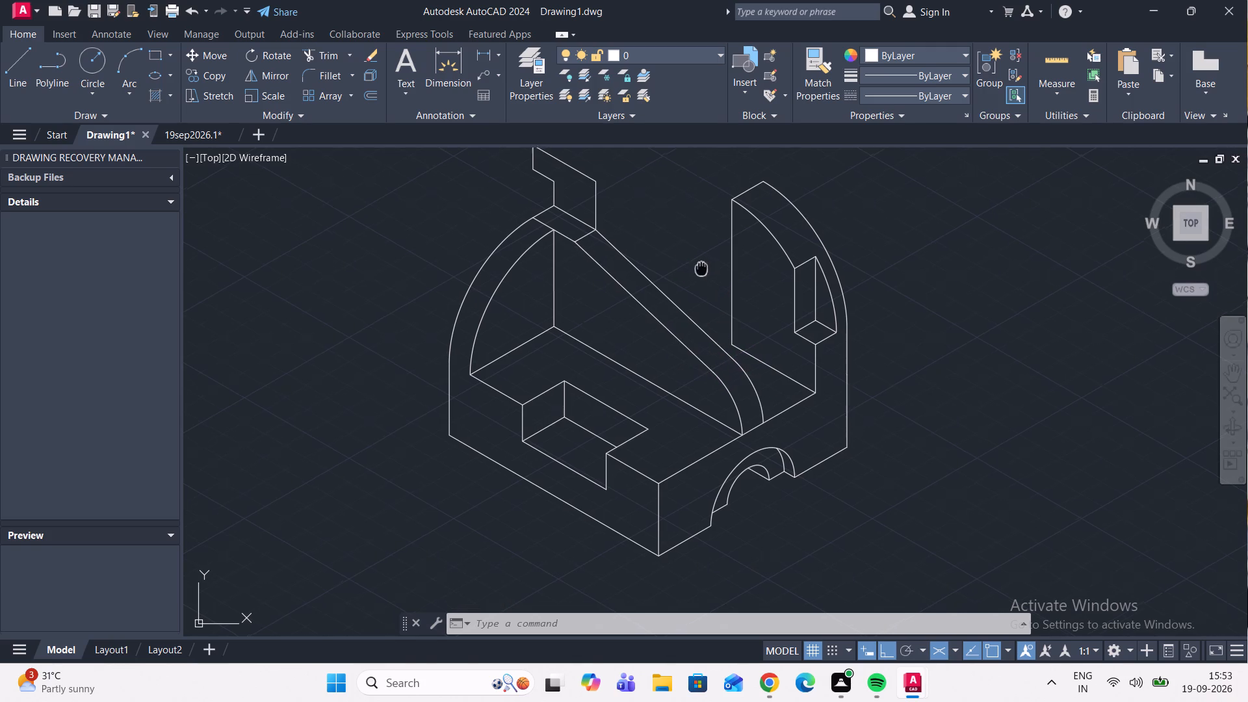
middle_click_drag(703, 271, 660, 340)
left_click(15, 57)
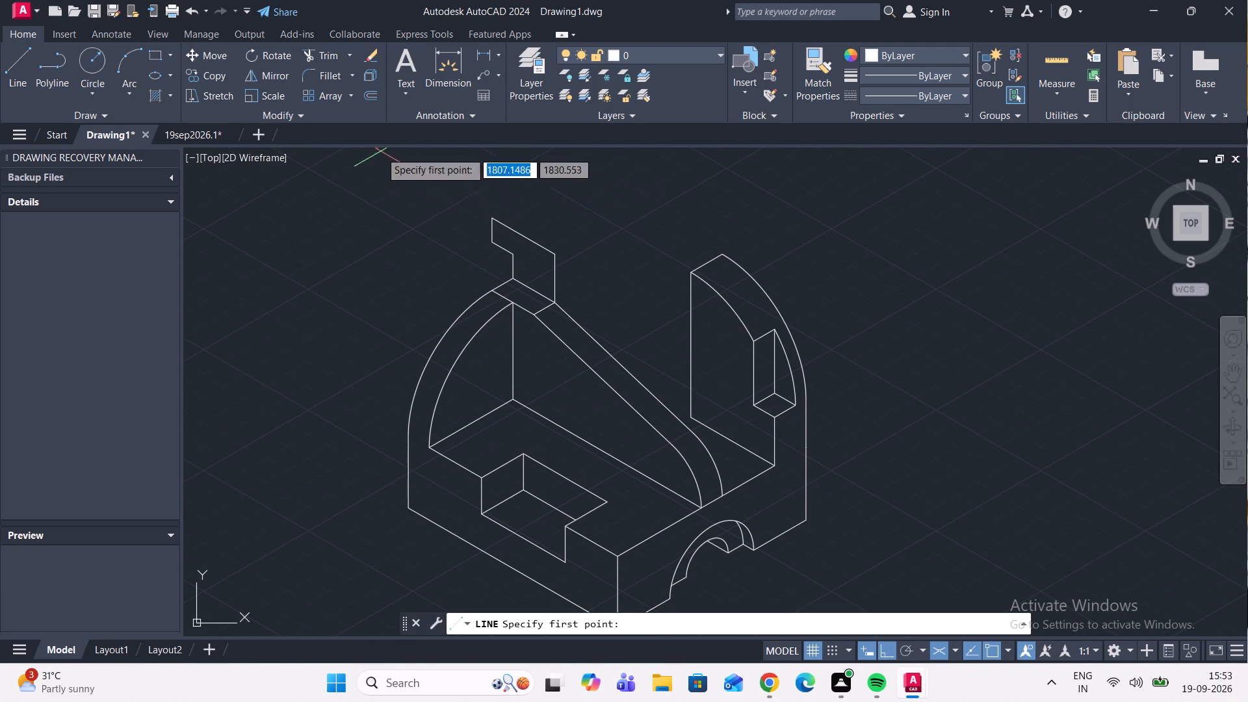
middle_click_drag(549, 209, 564, 328)
scroll(508, 340, "up", 3)
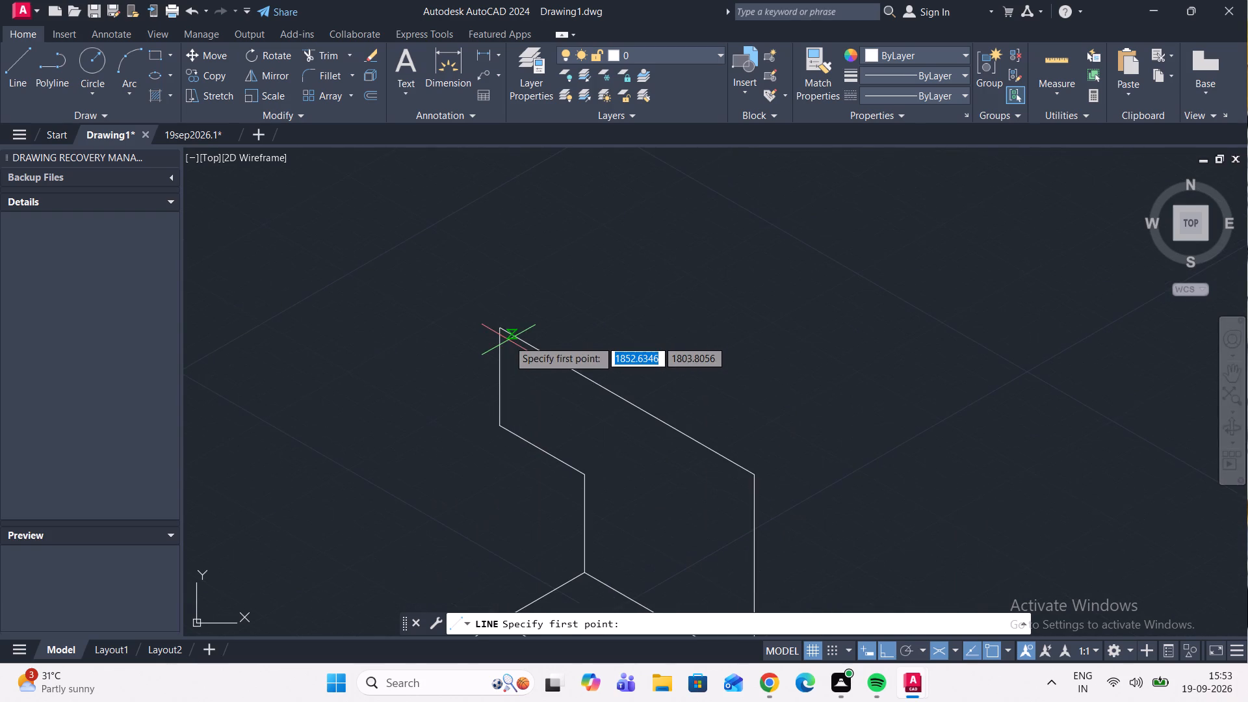
scroll(506, 335, "up", 2)
left_click(486, 317)
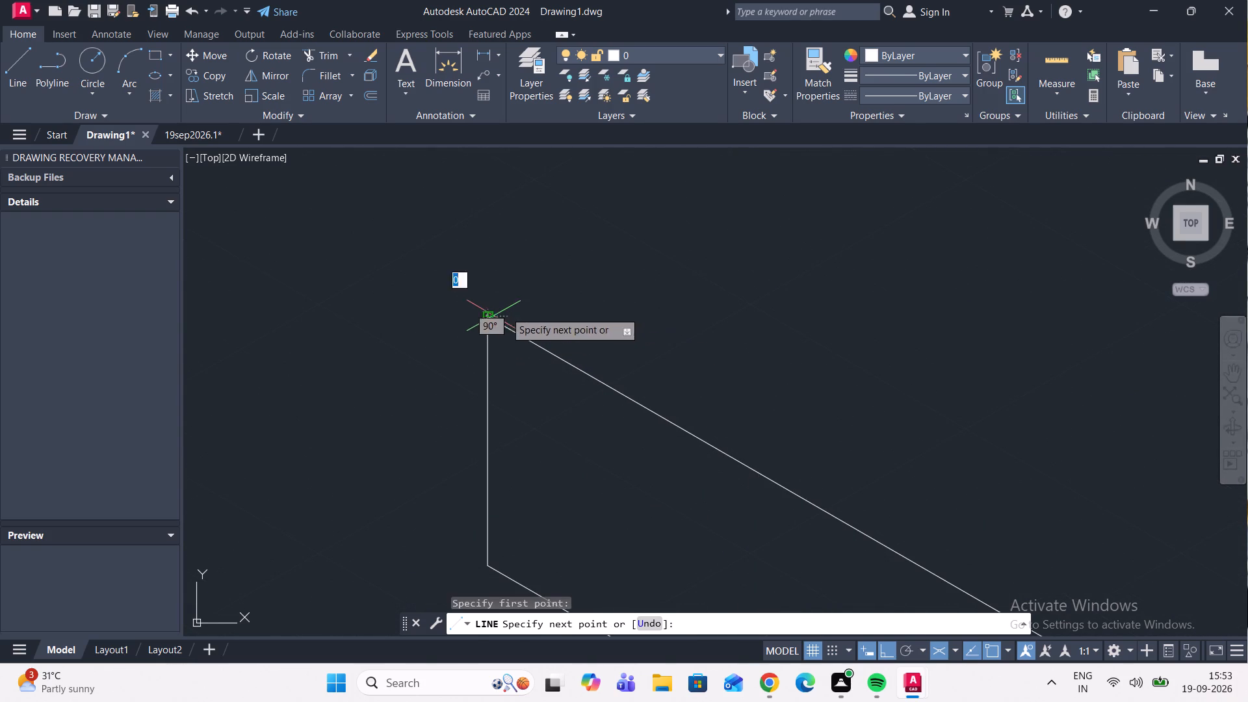
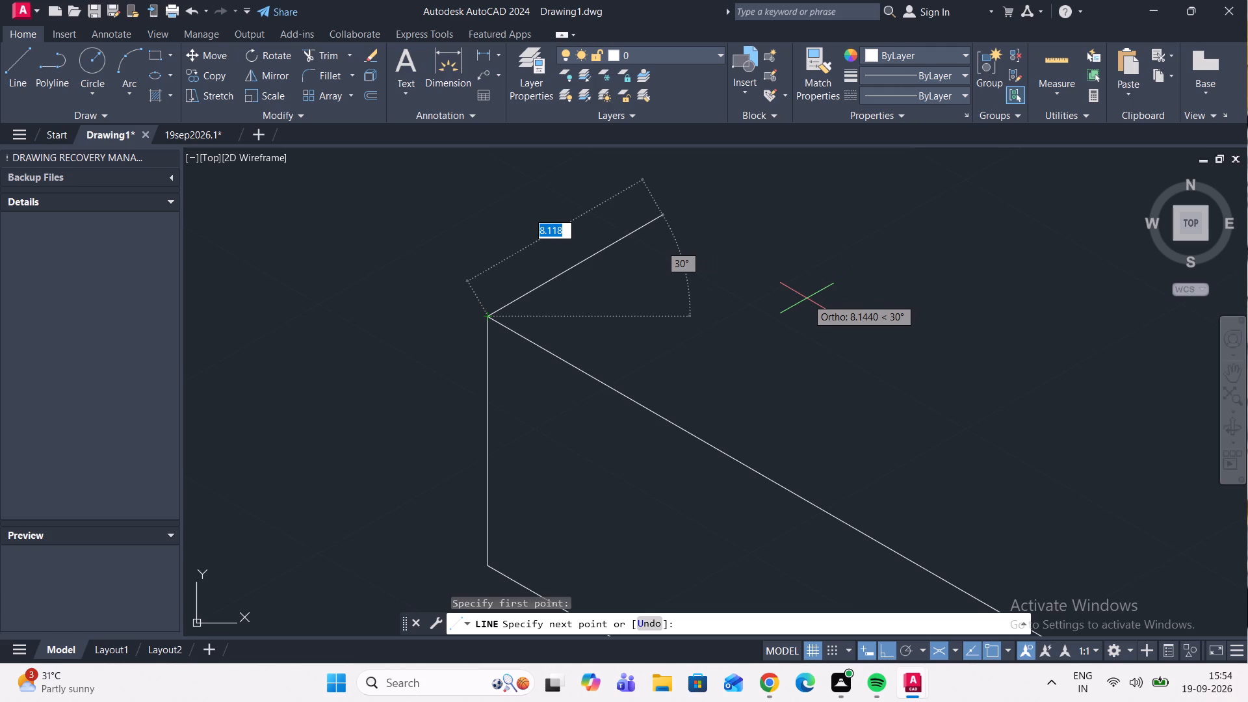
Draw the top-isoplane line from the stepped outline's uppermost corner 40 units long at 30°.
type("40")
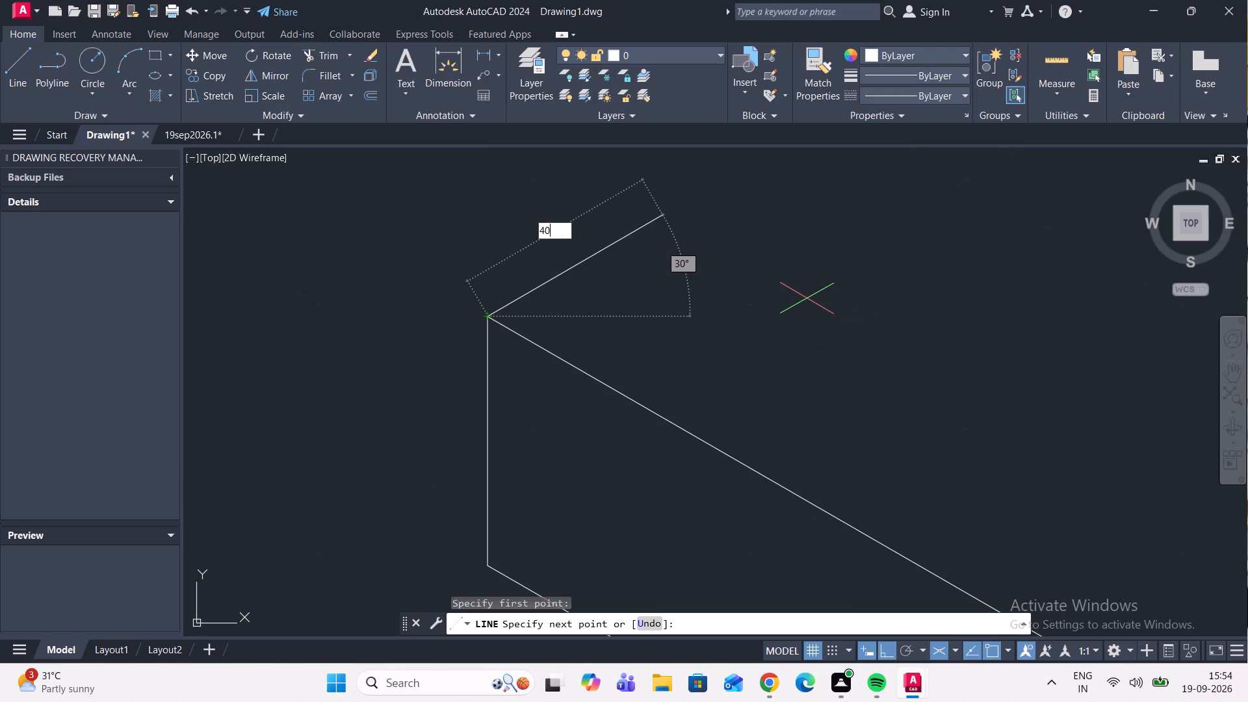
key("Return")
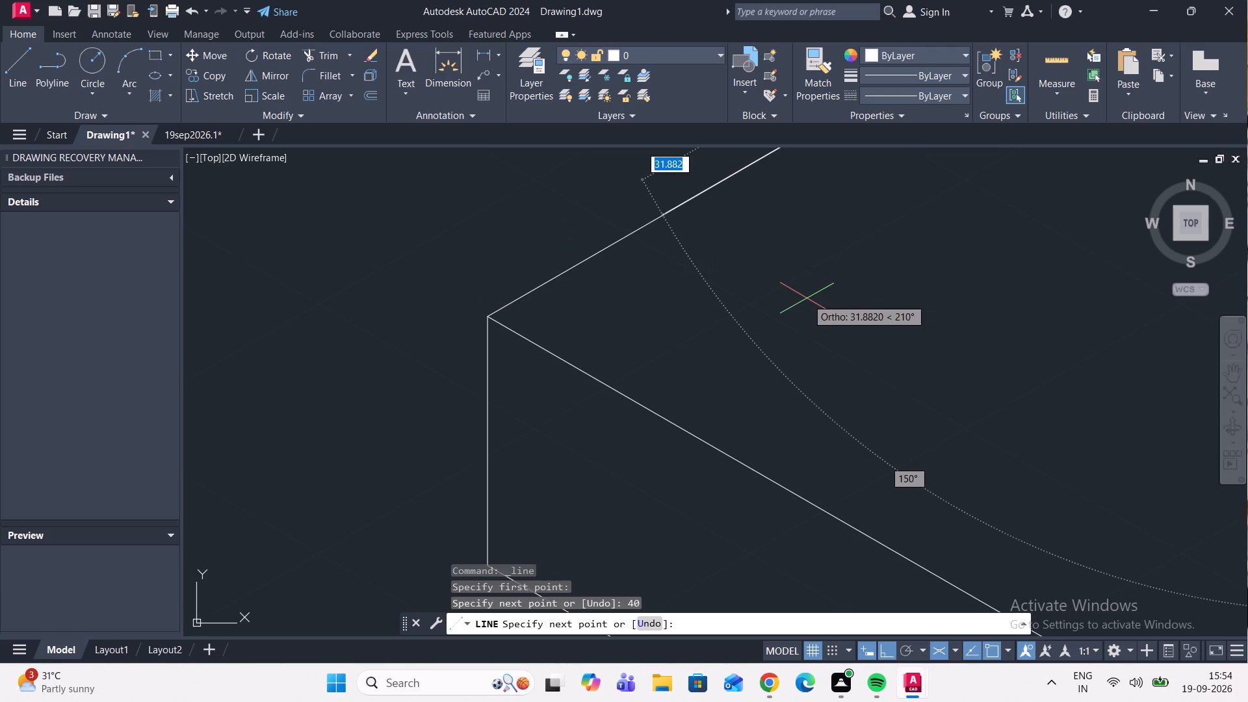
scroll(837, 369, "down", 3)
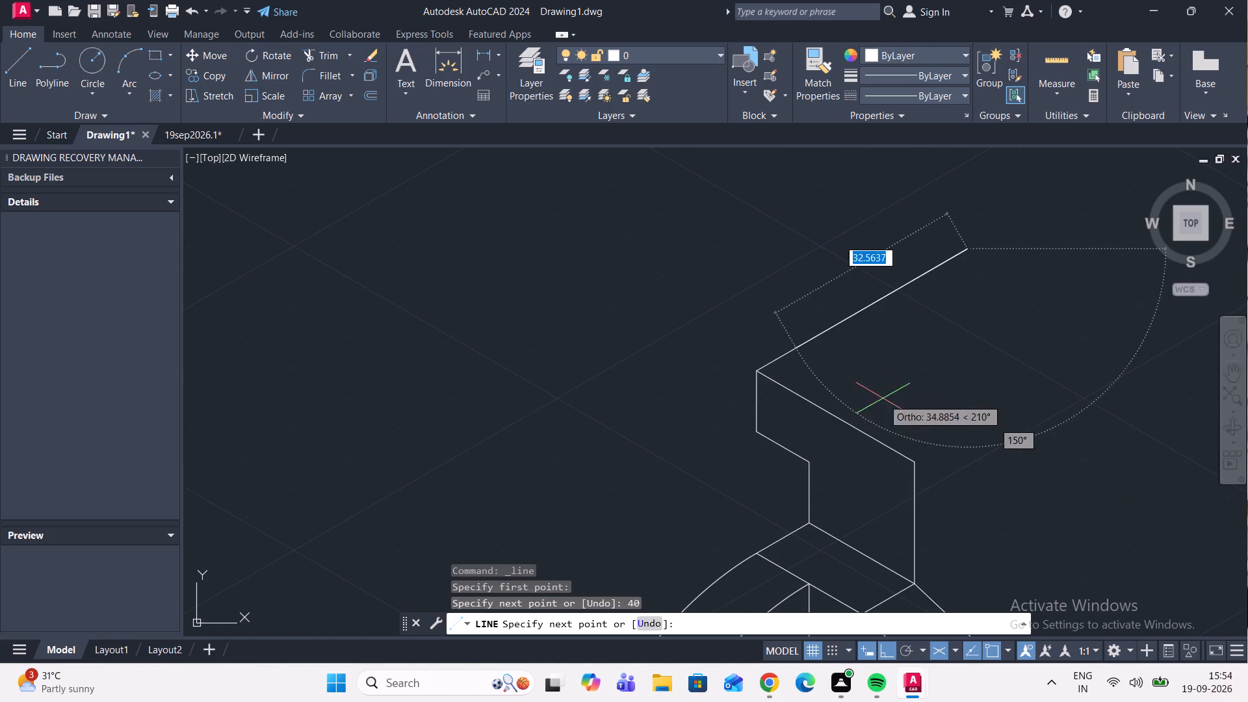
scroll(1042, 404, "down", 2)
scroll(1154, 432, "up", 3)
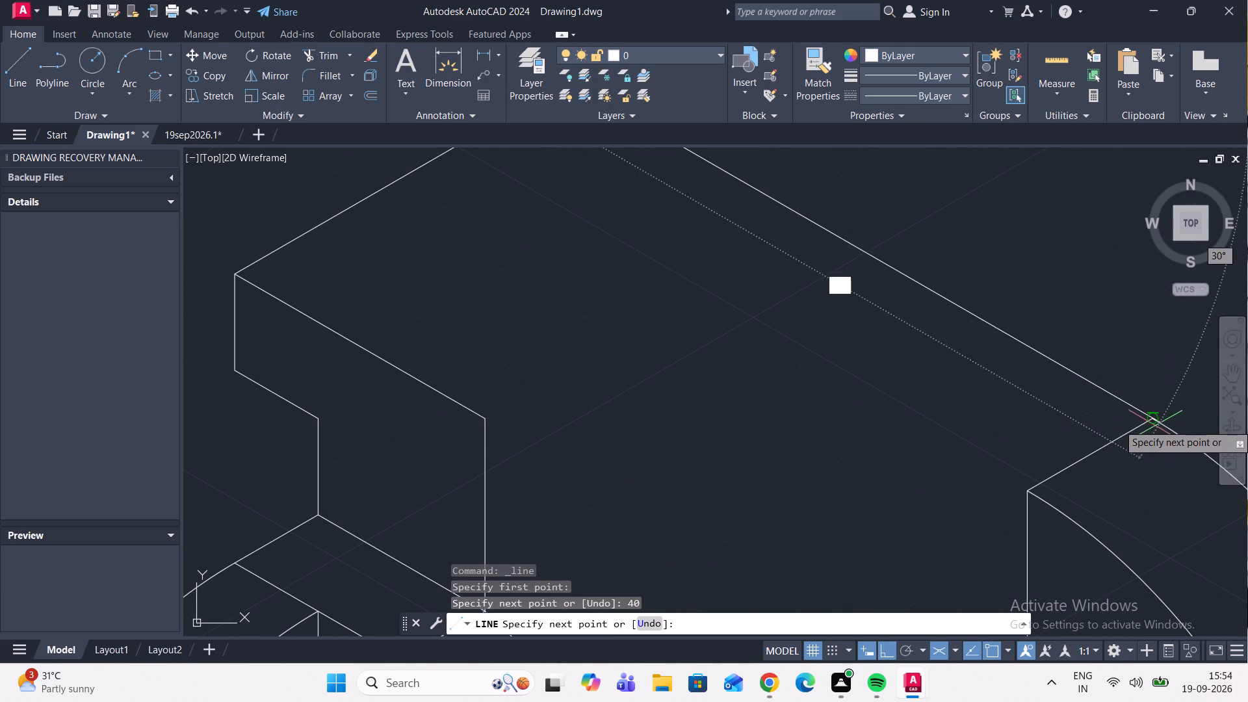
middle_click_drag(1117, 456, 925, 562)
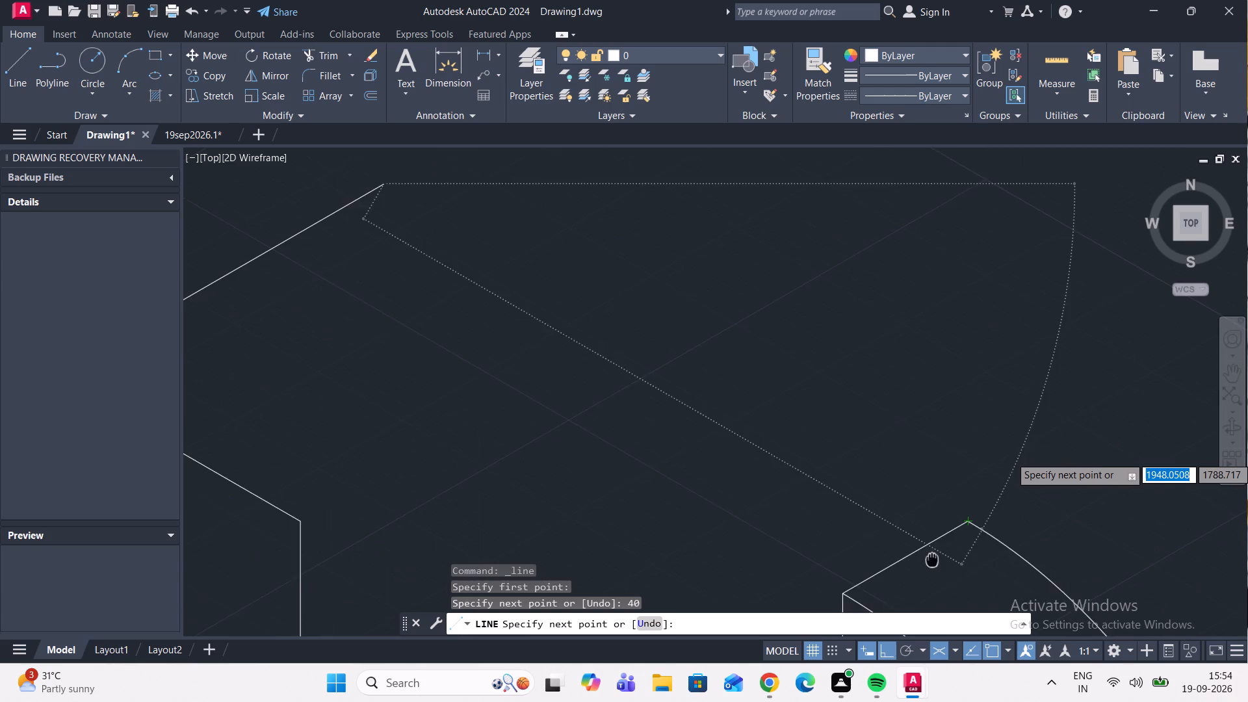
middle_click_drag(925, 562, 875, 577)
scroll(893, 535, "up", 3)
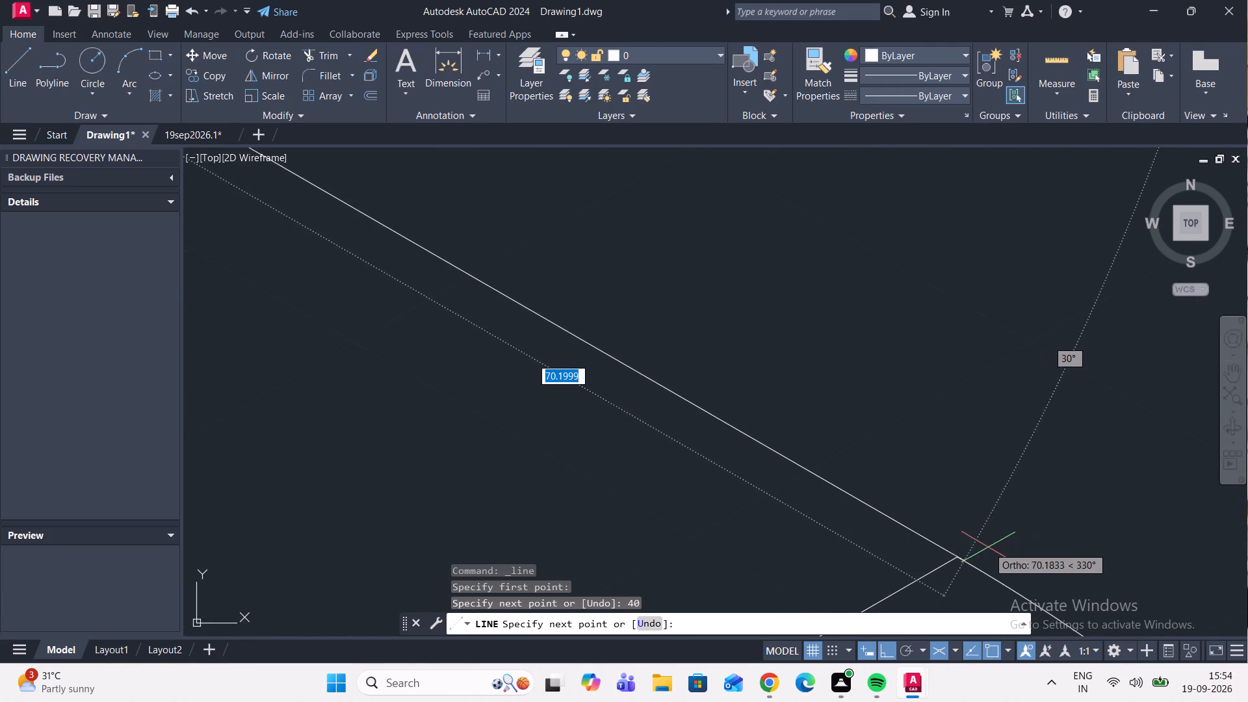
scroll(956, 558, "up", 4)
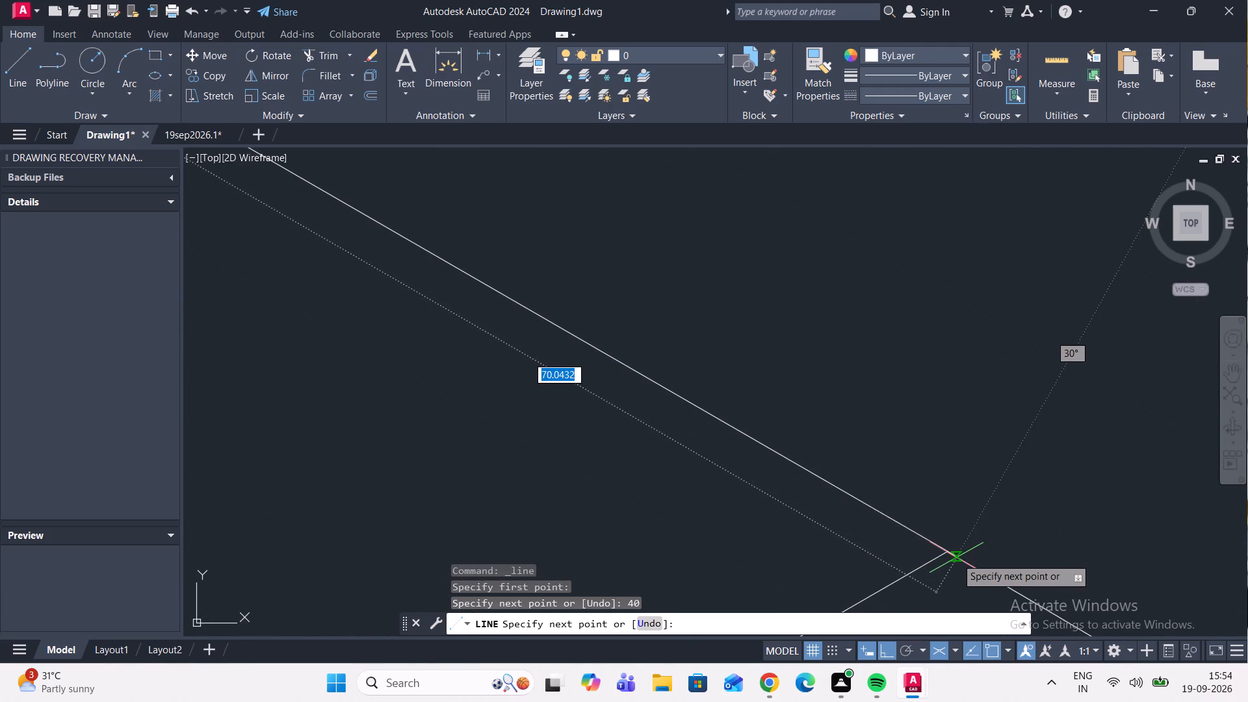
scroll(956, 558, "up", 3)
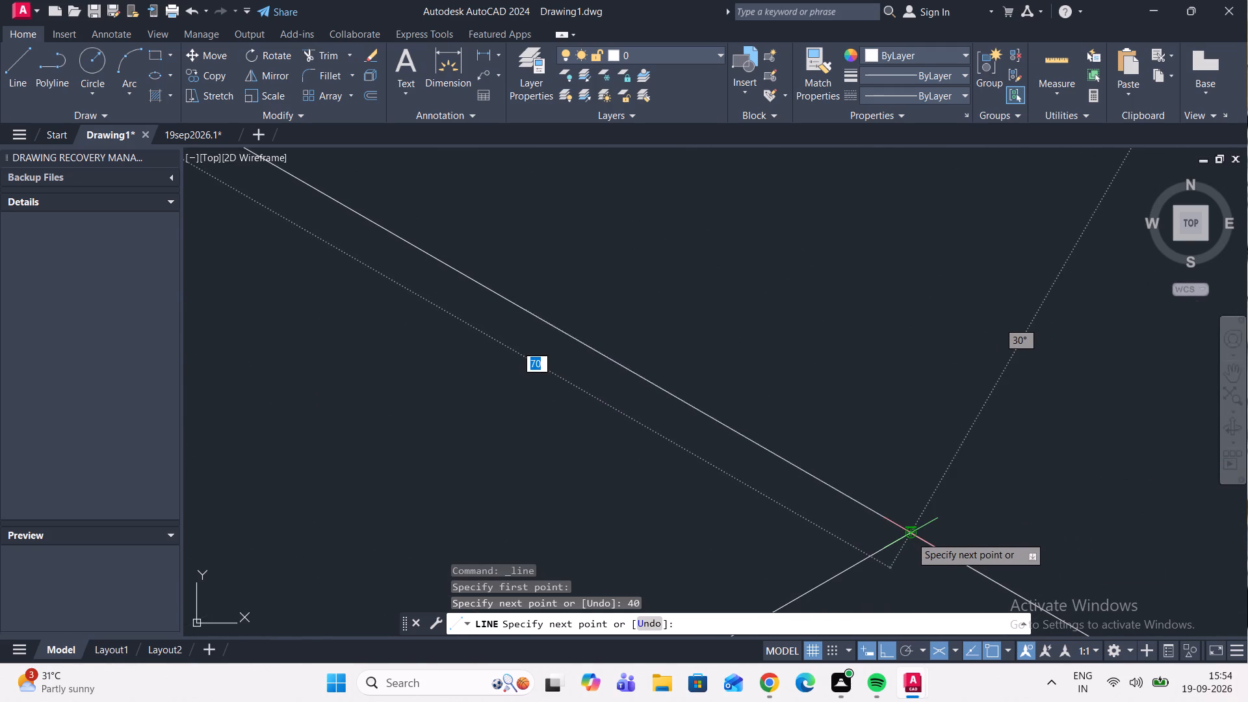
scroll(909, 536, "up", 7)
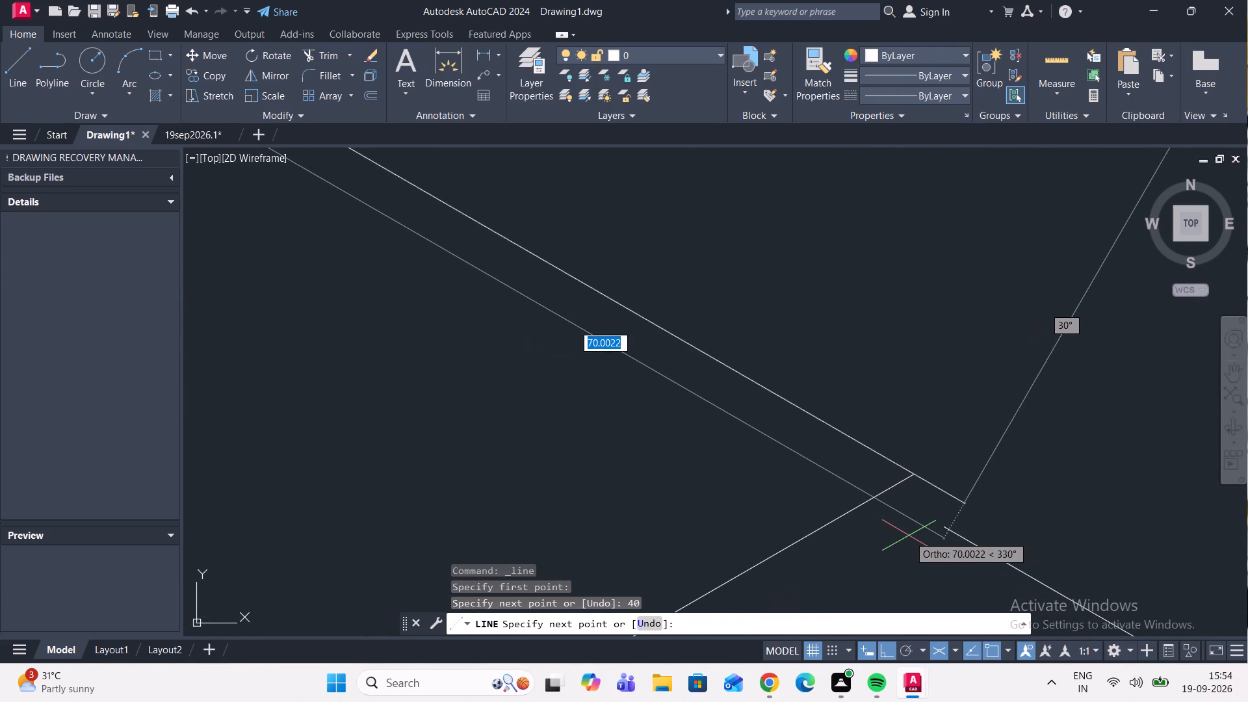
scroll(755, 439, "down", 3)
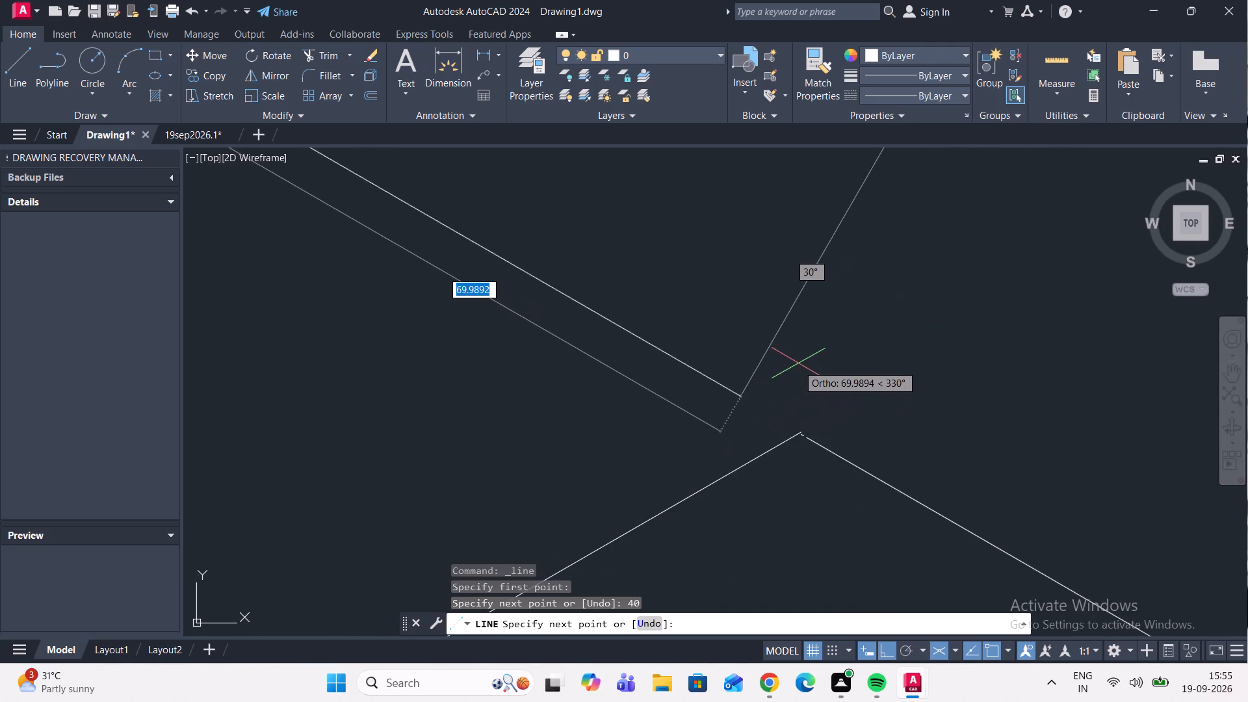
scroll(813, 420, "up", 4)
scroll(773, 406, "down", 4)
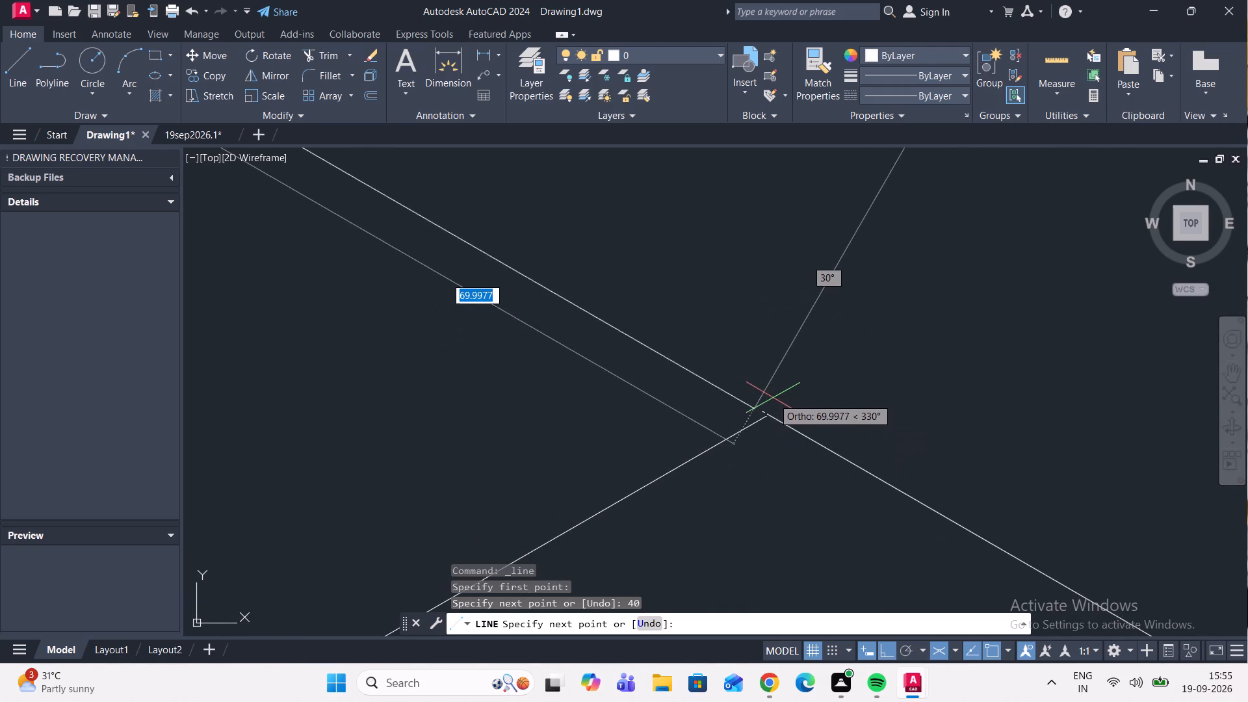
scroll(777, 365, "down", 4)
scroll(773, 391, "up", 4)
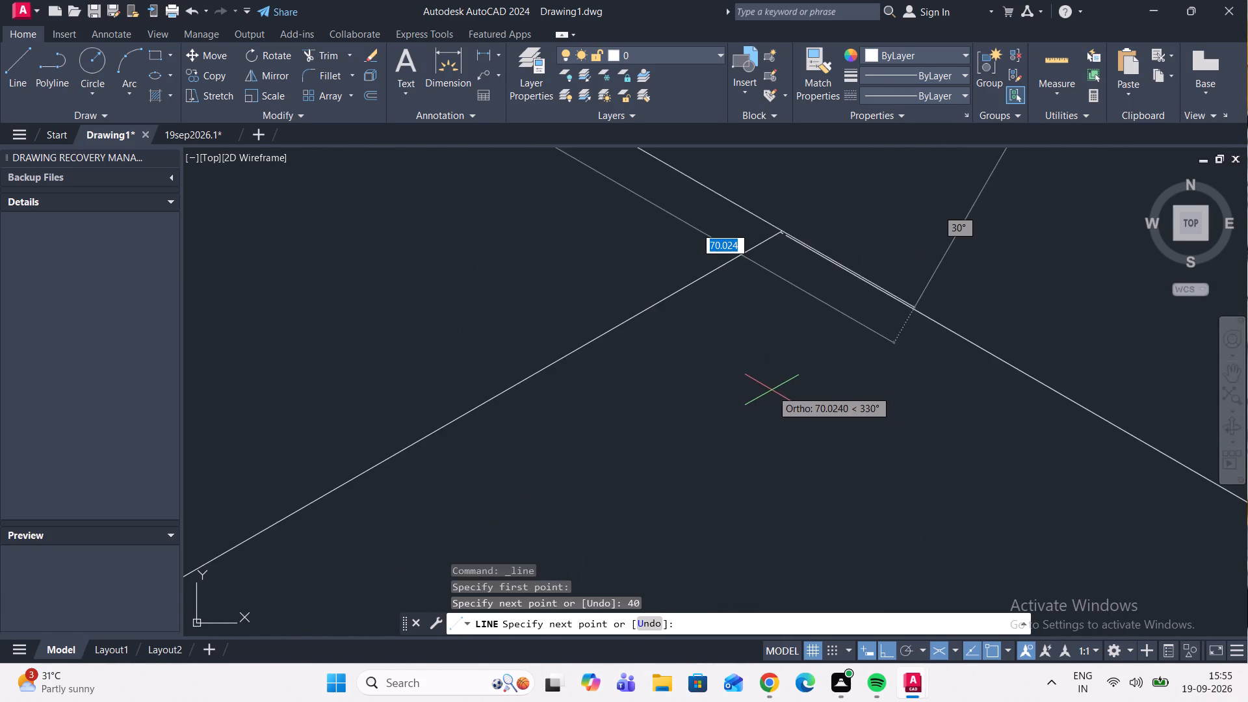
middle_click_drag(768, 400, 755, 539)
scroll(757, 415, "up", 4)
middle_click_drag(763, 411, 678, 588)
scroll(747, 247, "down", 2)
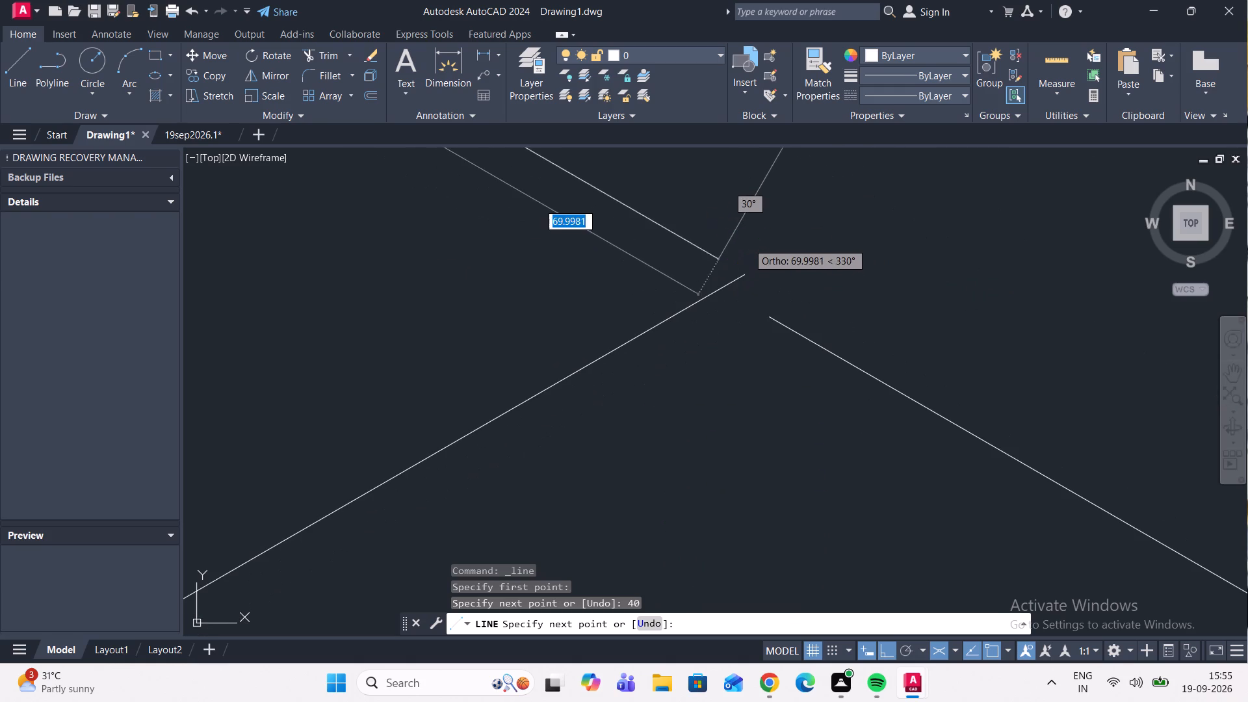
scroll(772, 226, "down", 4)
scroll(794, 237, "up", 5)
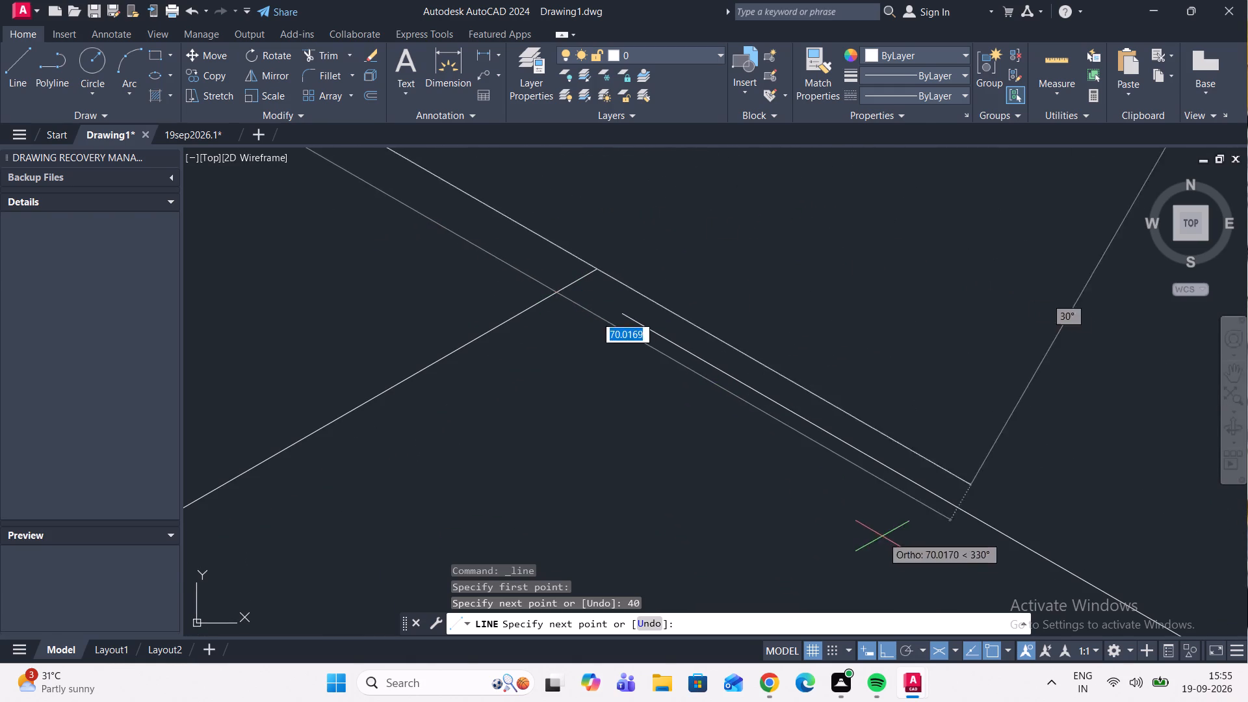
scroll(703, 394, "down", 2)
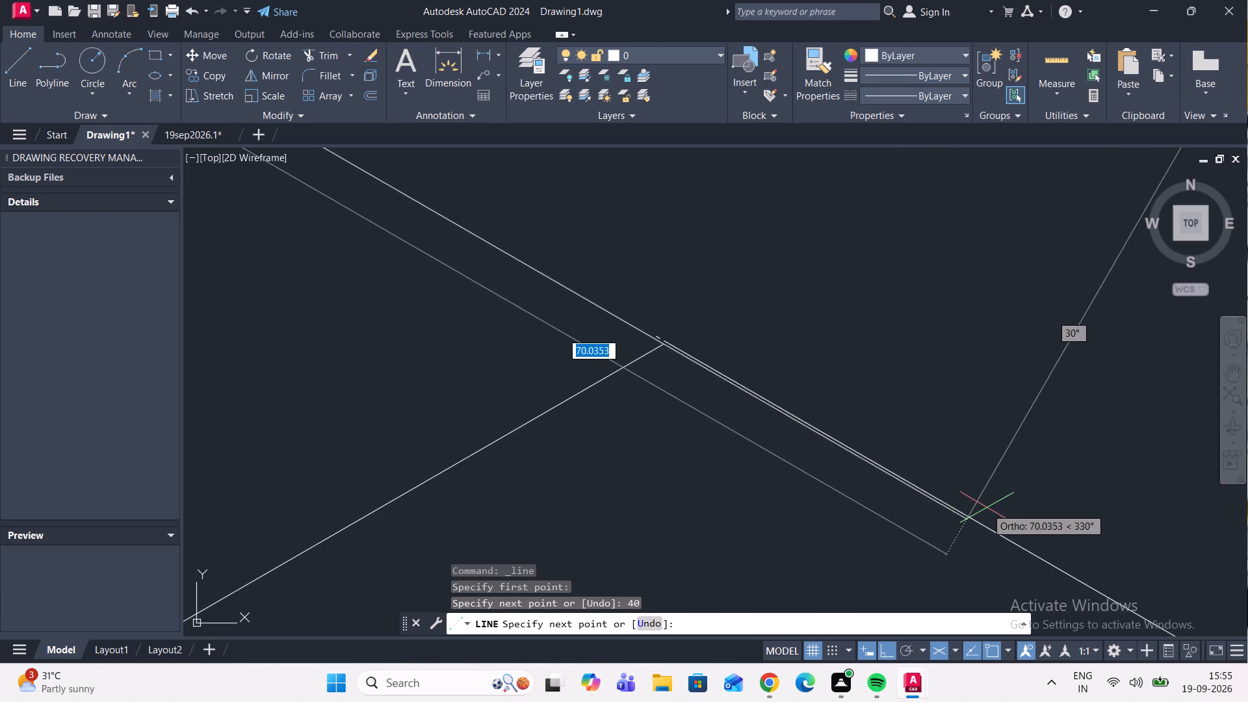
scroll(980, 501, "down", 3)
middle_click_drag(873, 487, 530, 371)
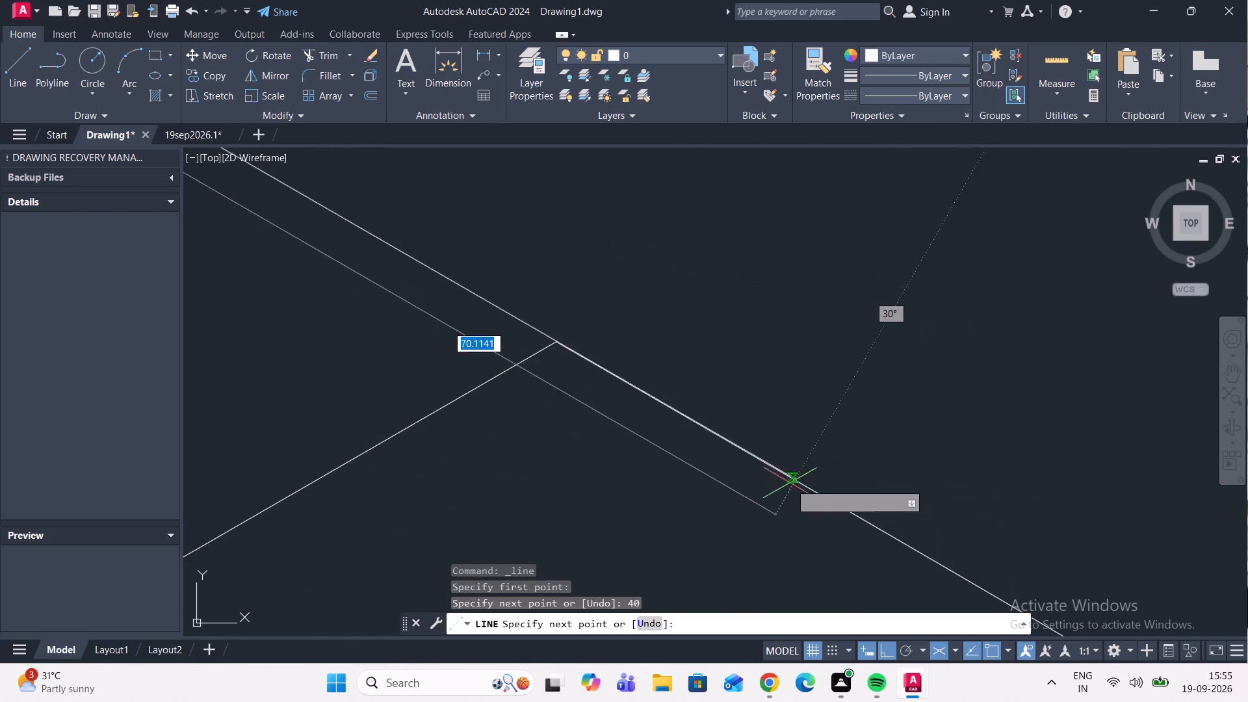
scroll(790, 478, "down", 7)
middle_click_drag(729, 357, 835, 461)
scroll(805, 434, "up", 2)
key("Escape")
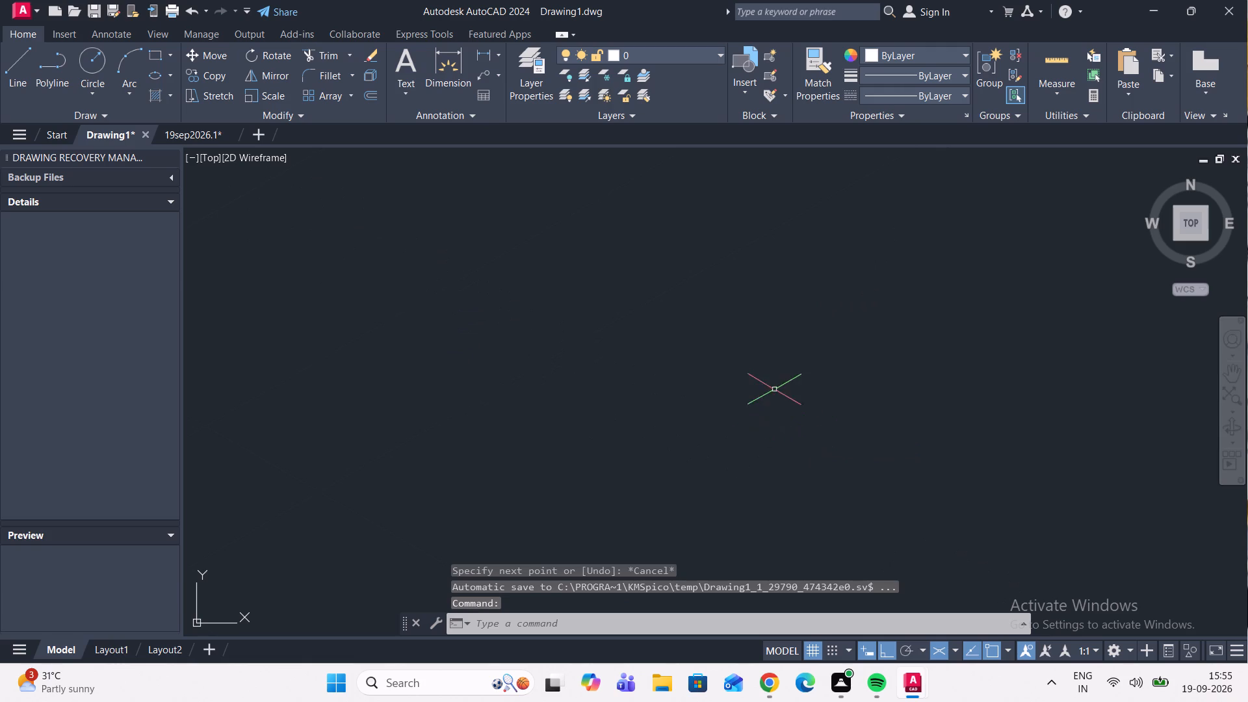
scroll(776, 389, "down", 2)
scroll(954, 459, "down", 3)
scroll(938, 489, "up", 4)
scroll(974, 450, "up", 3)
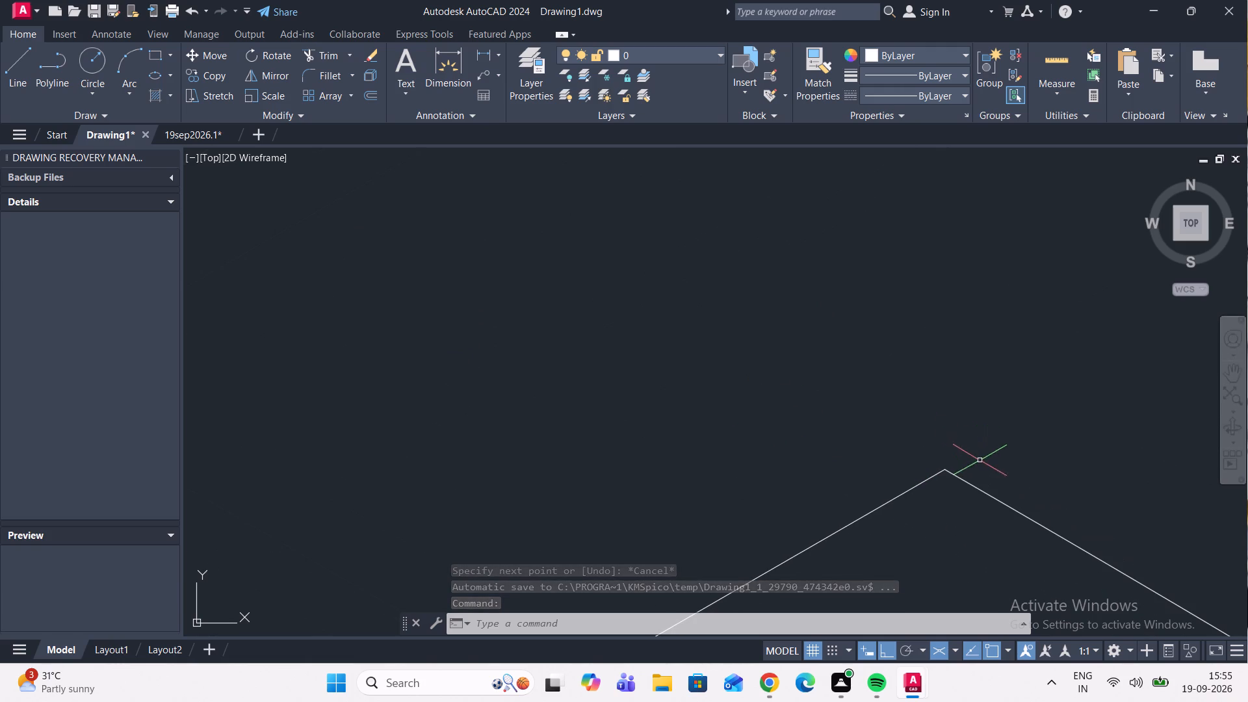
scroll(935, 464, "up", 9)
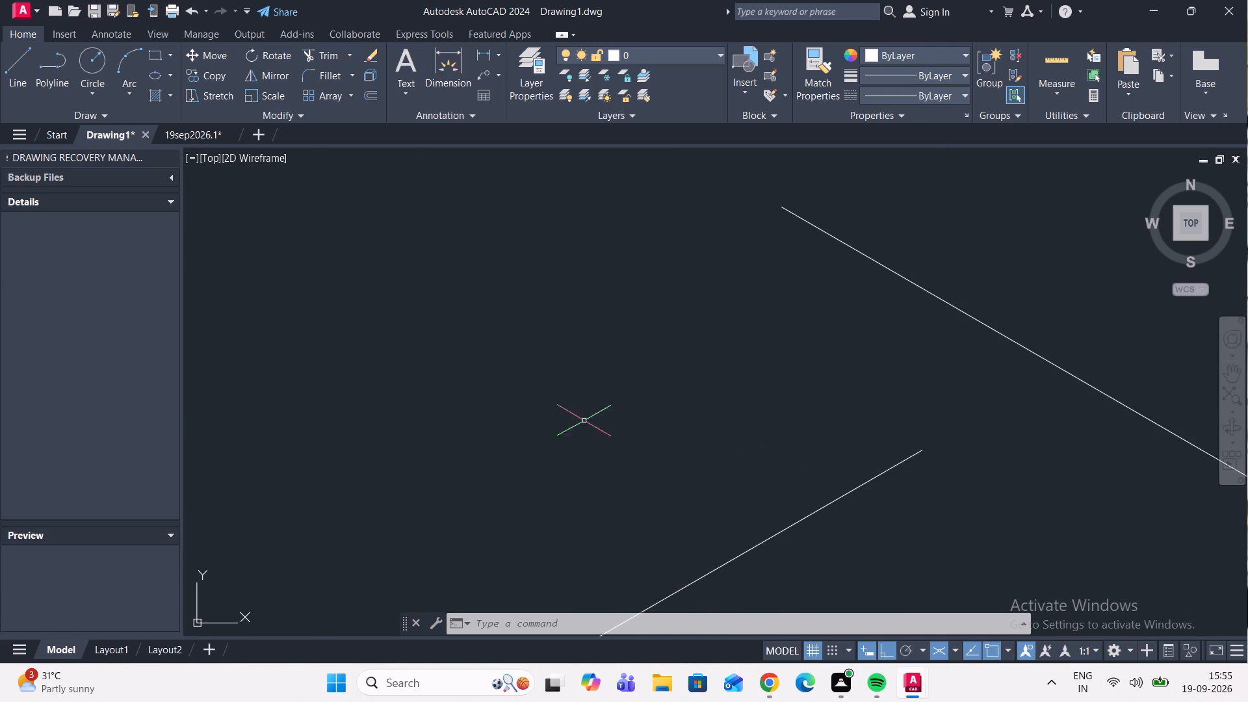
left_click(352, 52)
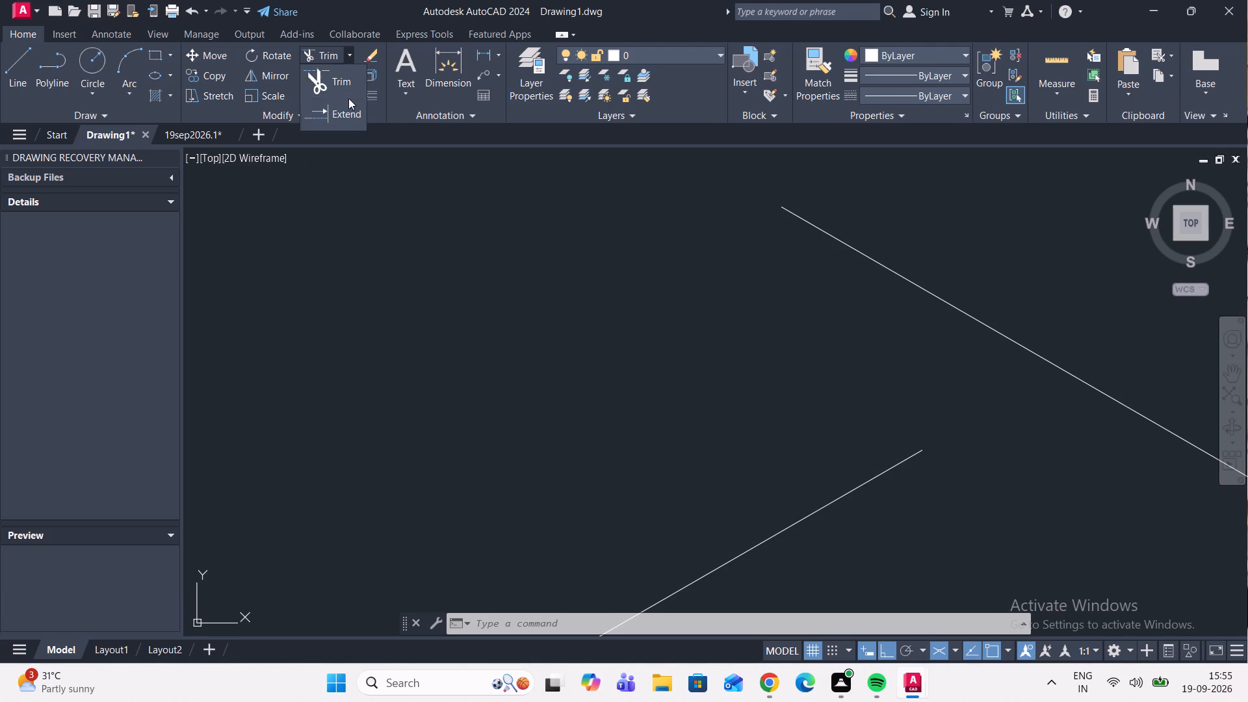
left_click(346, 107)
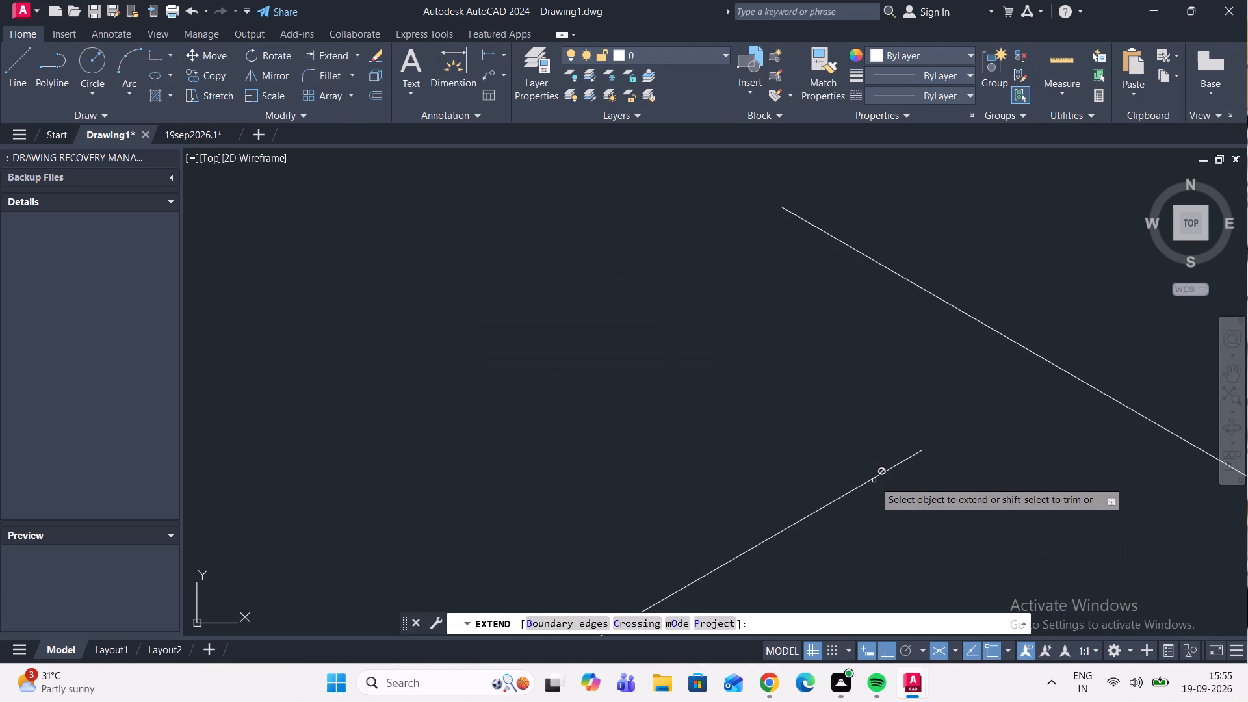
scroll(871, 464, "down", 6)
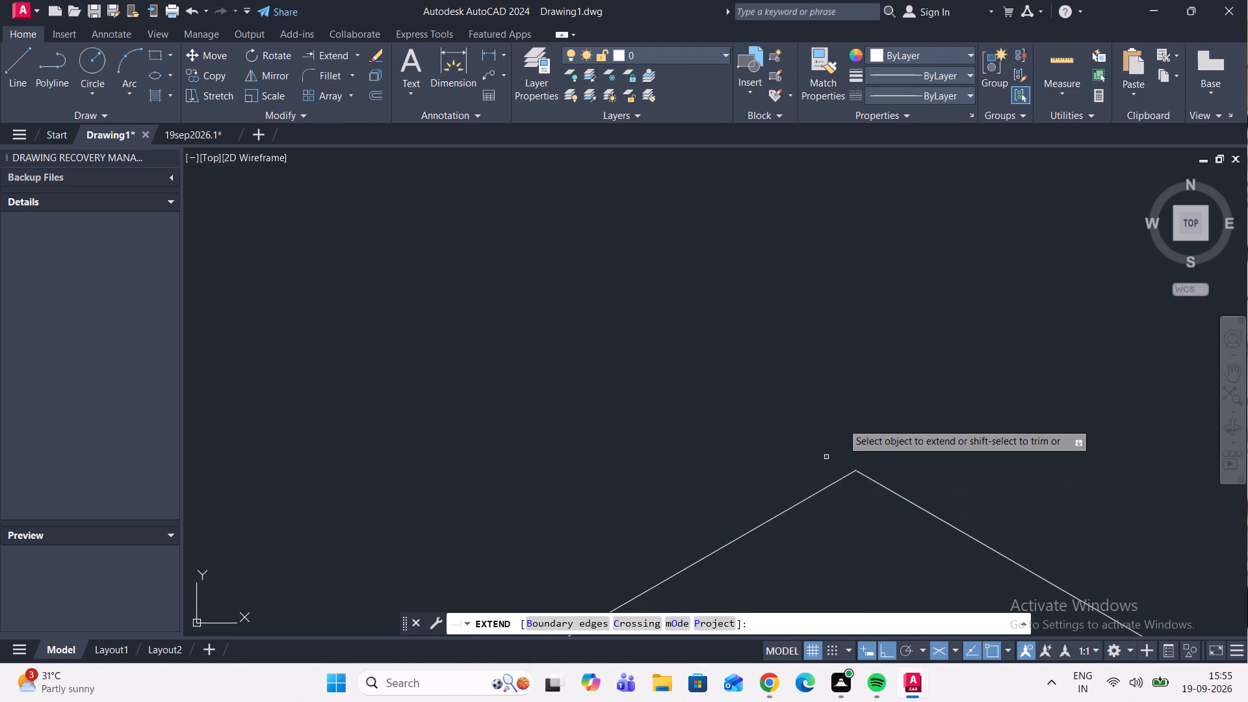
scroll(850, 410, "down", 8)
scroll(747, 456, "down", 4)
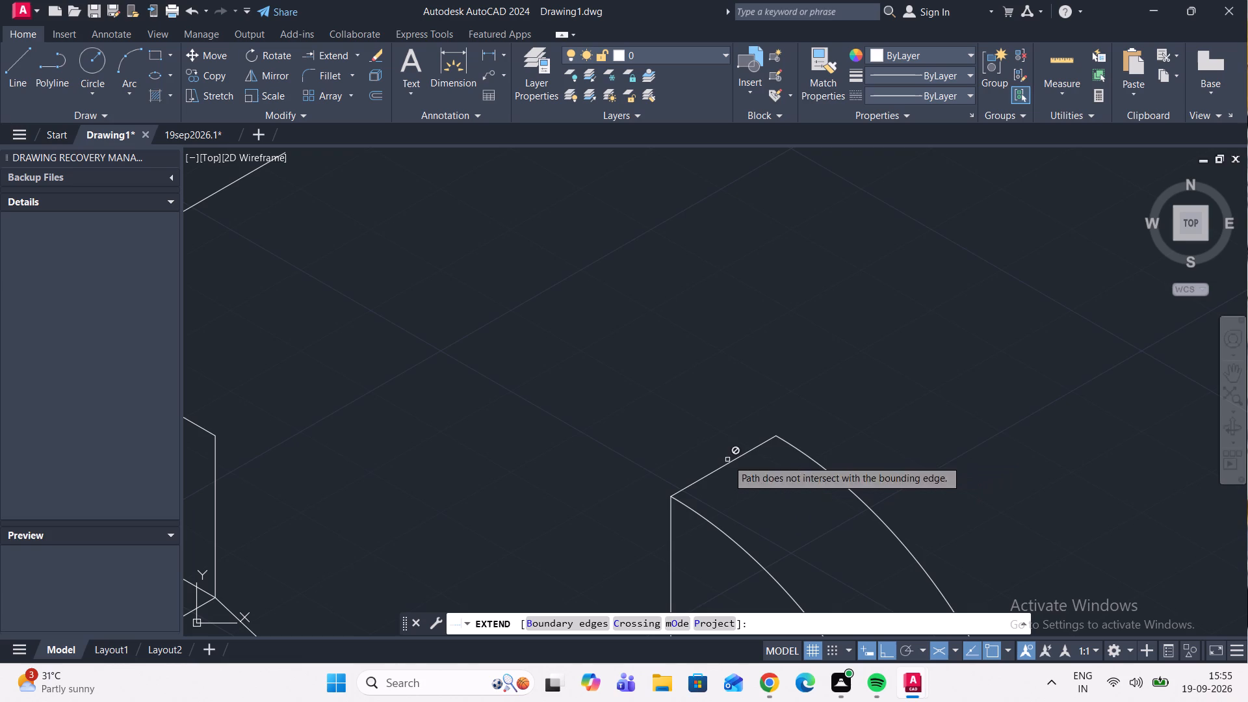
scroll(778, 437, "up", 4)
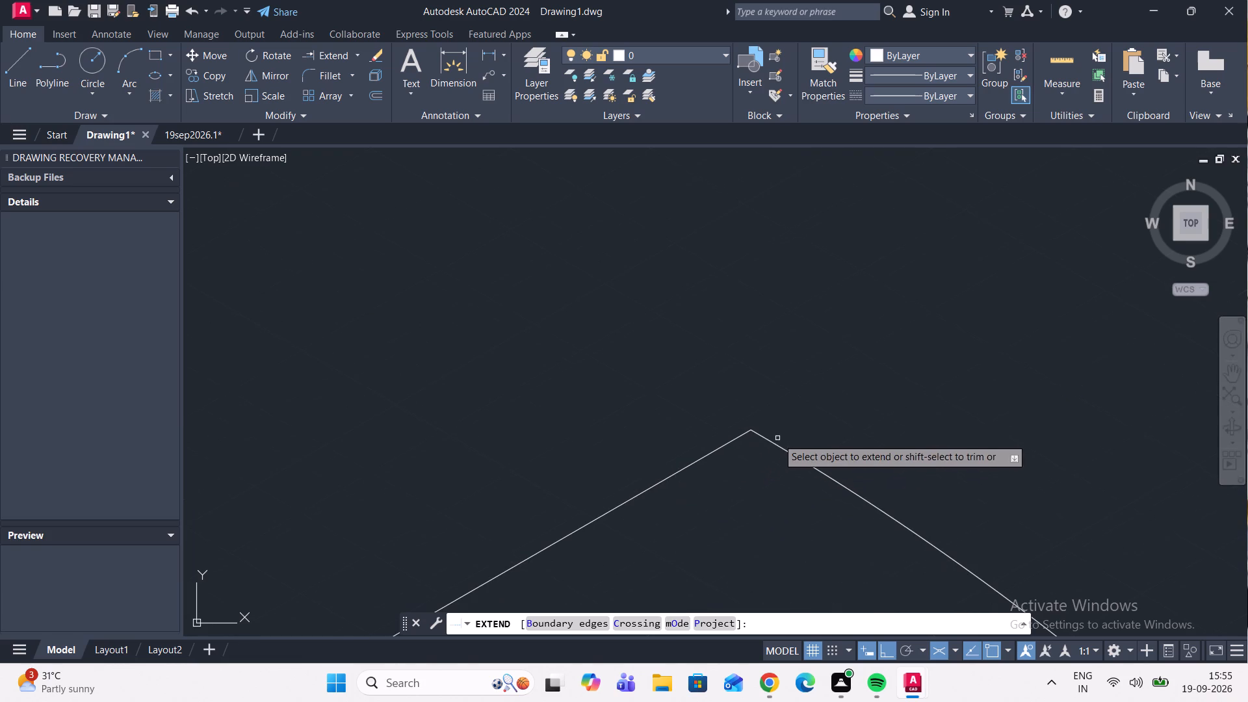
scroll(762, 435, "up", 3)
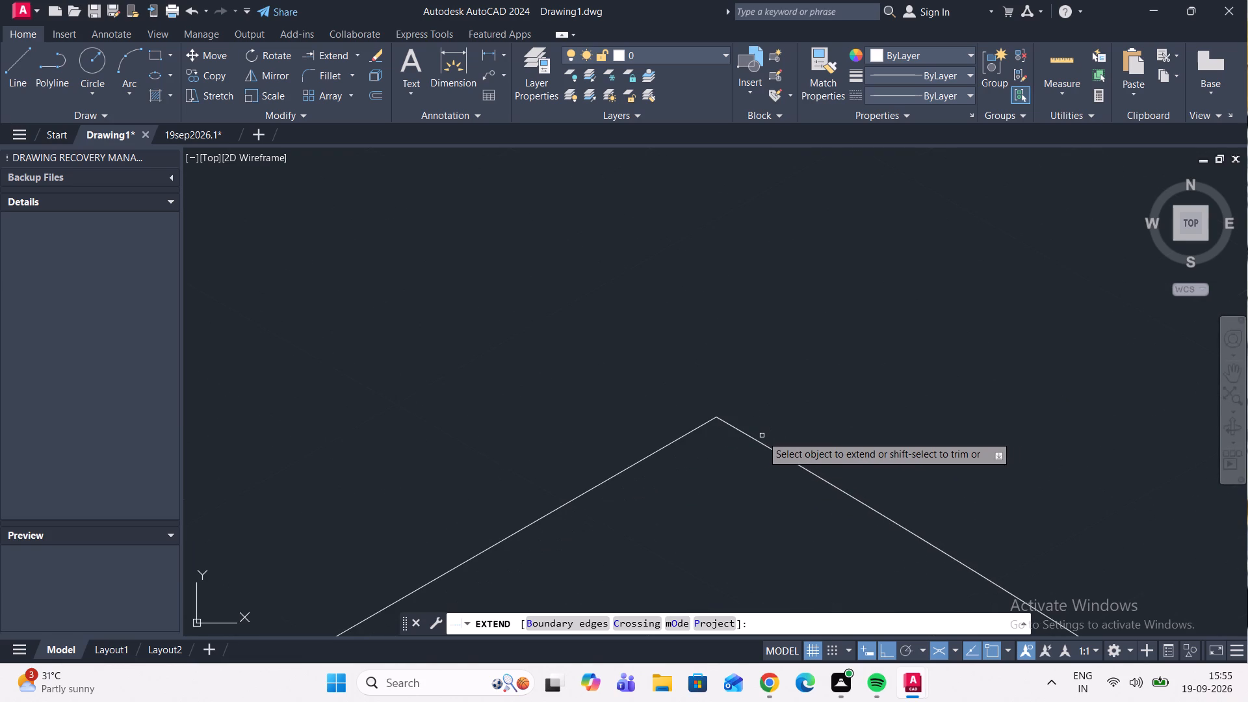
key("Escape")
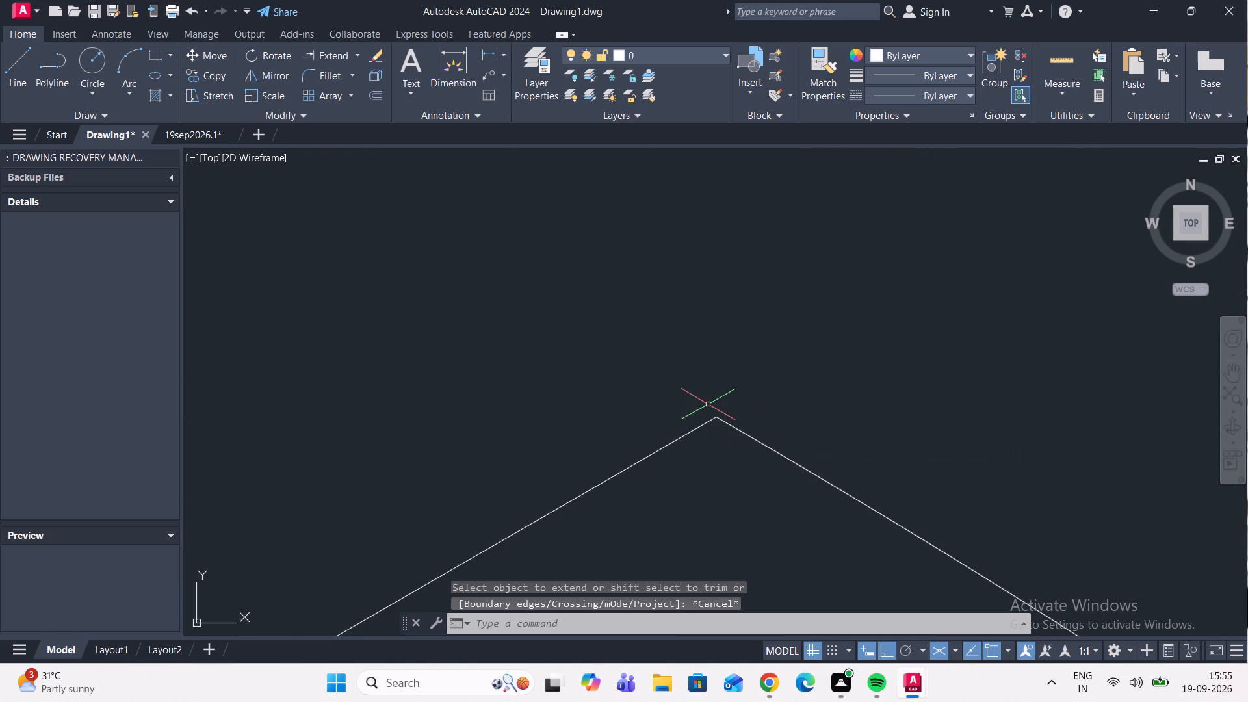
Examine closely how the arched side face's short top edge and outer arc meet at its uppermost corner.
scroll(742, 432, "up", 4)
scroll(583, 344, "up", 2)
scroll(526, 348, "up", 2)
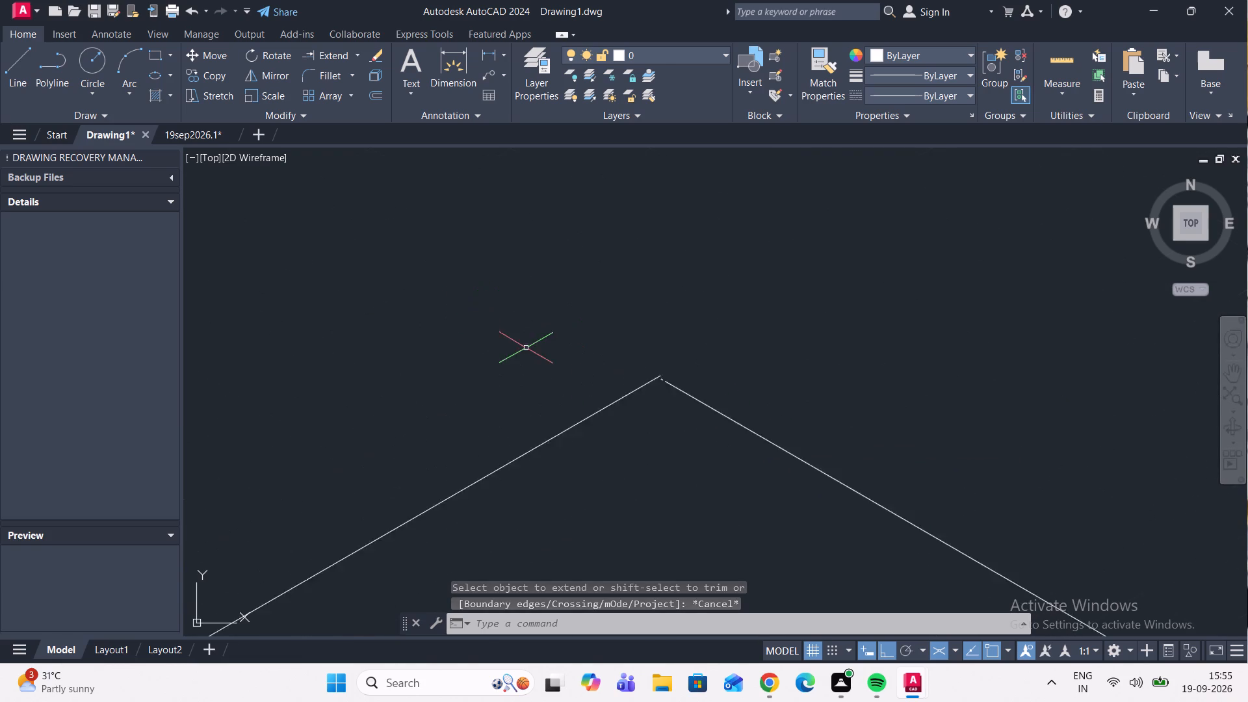
scroll(526, 348, "up", 1)
scroll(844, 414, "up", 2)
scroll(936, 418, "up", 2)
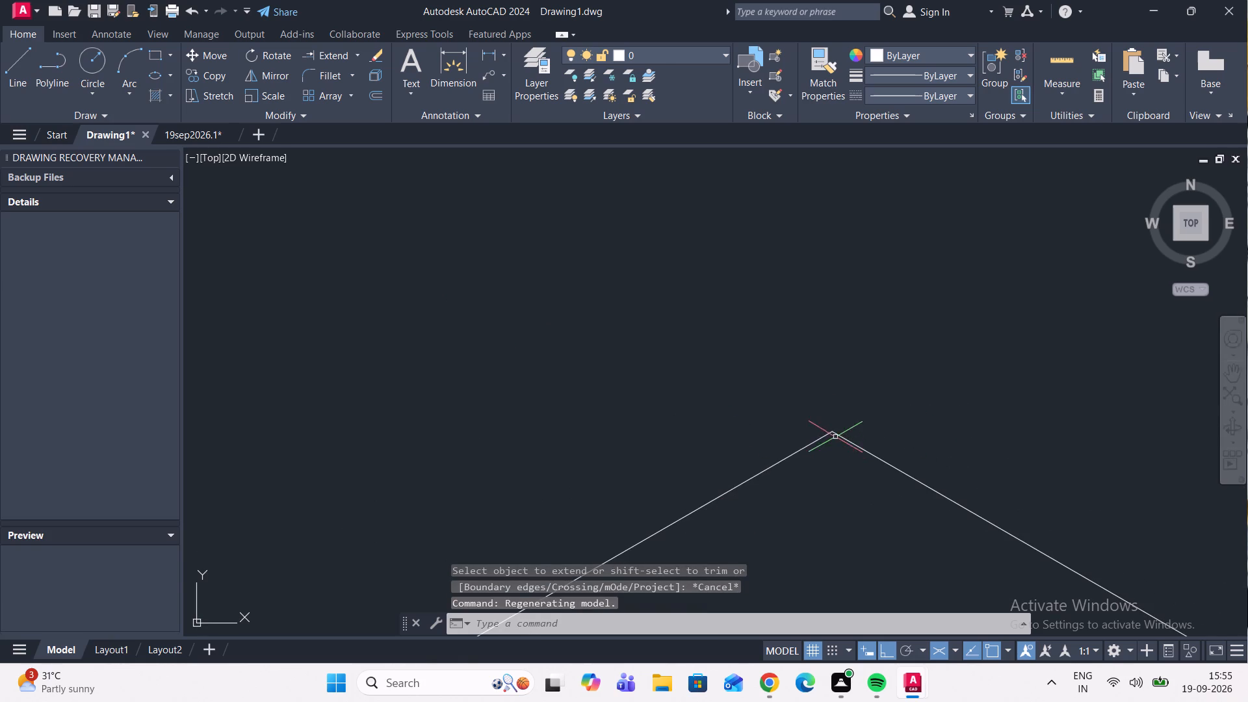
scroll(835, 437, "up", 4)
scroll(792, 405, "up", 4)
scroll(792, 401, "down", 12)
scroll(814, 379, "up", 4)
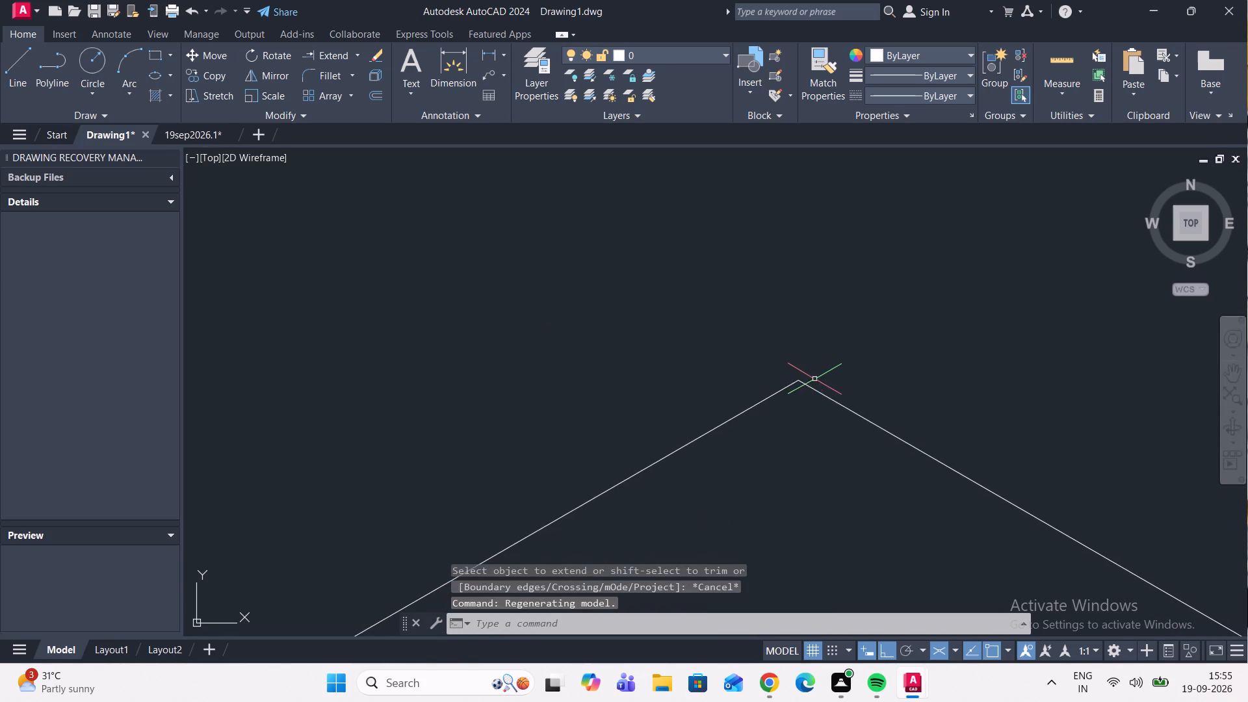
scroll(814, 378, "up", 4)
scroll(639, 394, "up", 3)
scroll(790, 371, "up", 3)
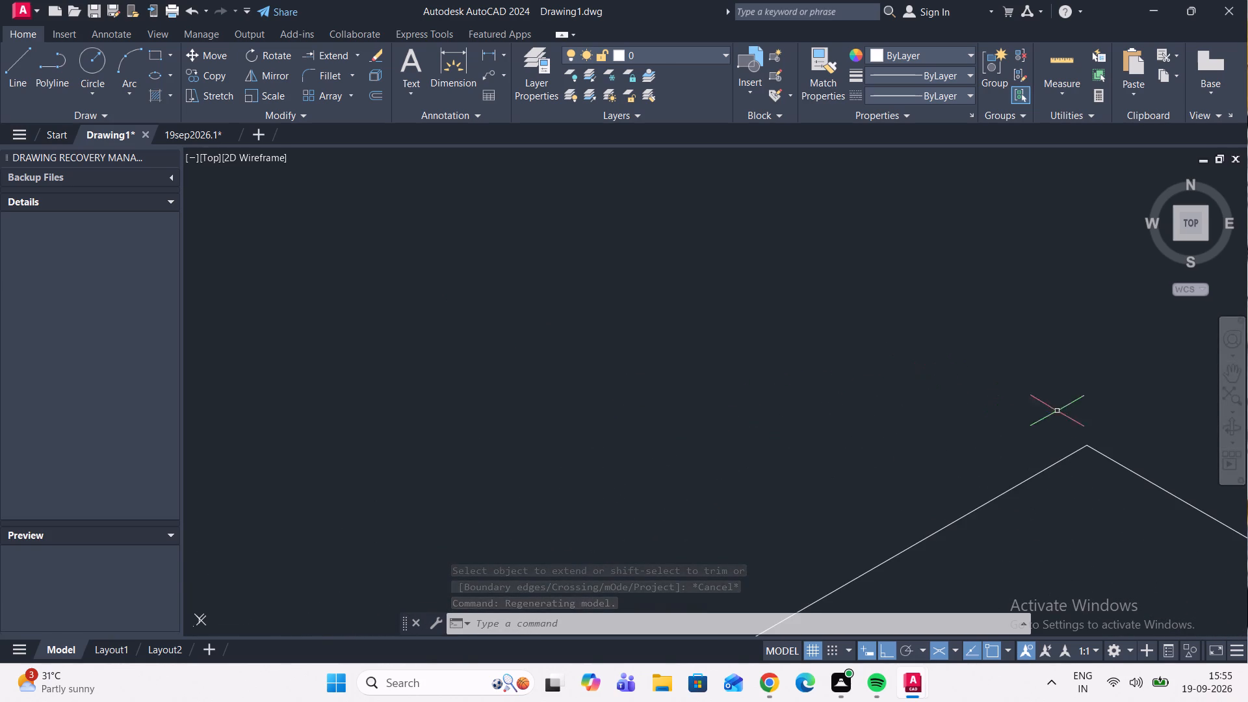
scroll(1053, 437, "up", 4)
scroll(1134, 467, "up", 2)
middle_click_drag(976, 405, 385, 233)
scroll(732, 336, "up", 2)
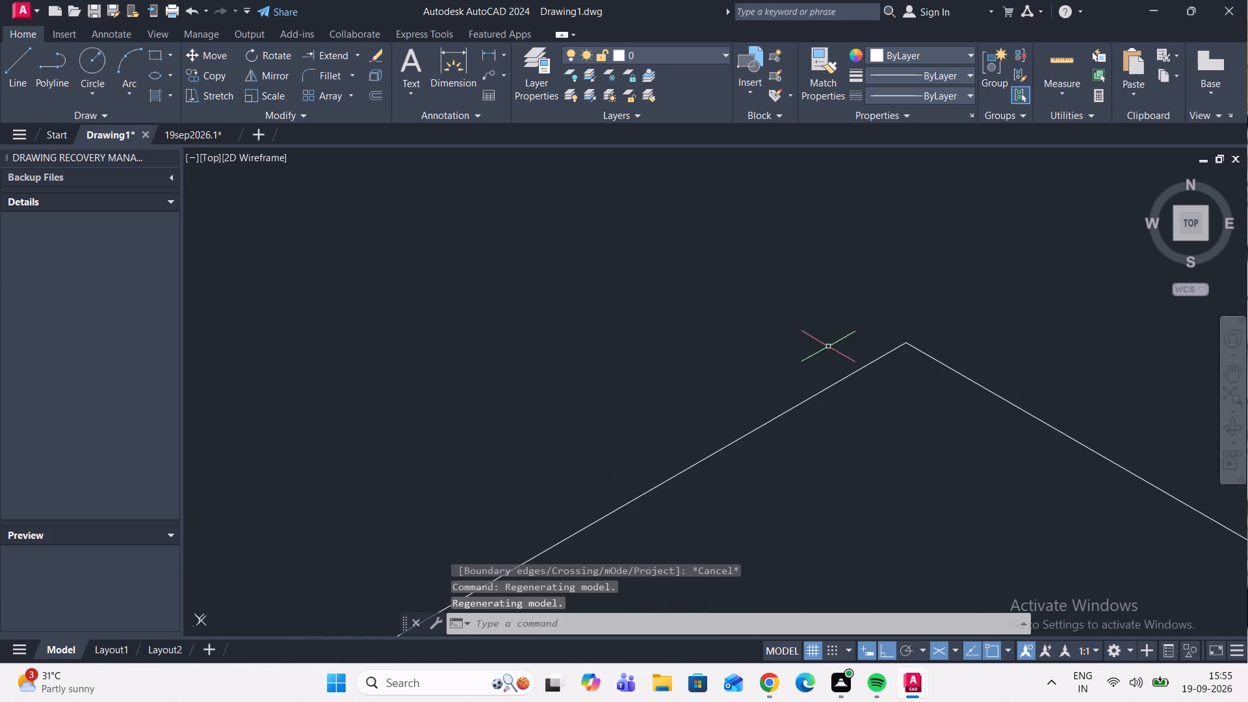
scroll(902, 339, "up", 8)
scroll(885, 340, "down", 10)
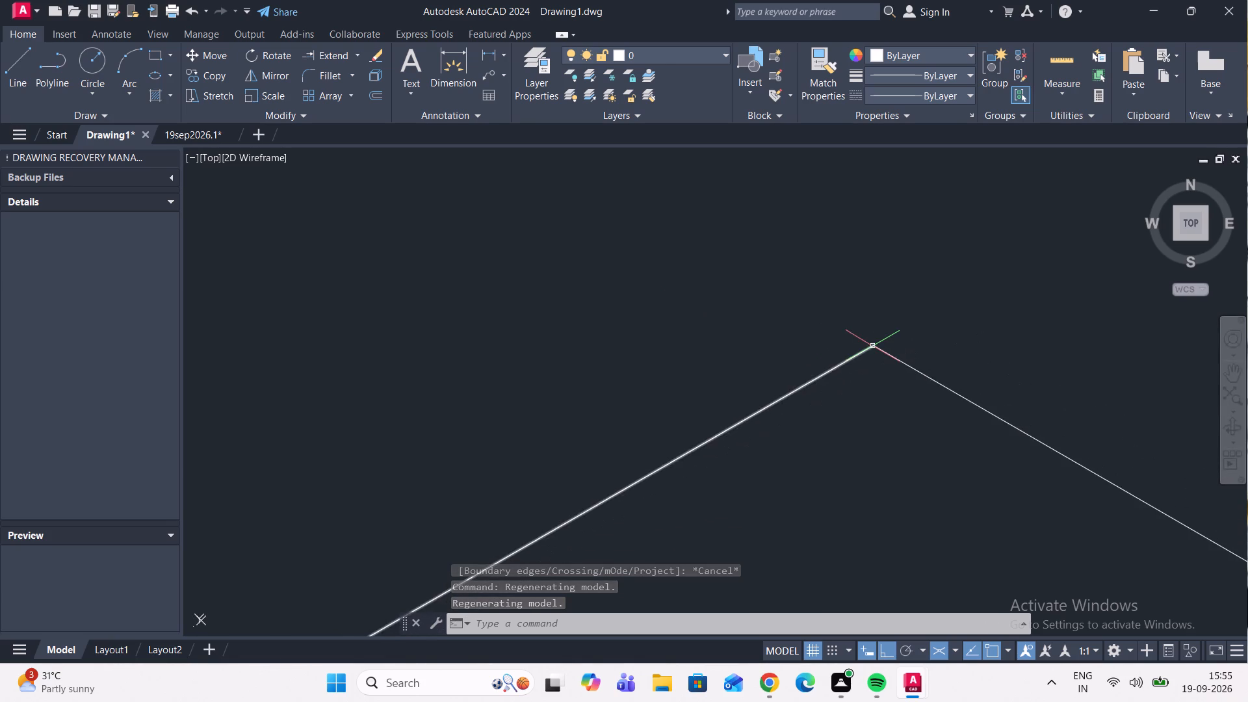
scroll(872, 346, "down", 20)
scroll(872, 346, "down", 11)
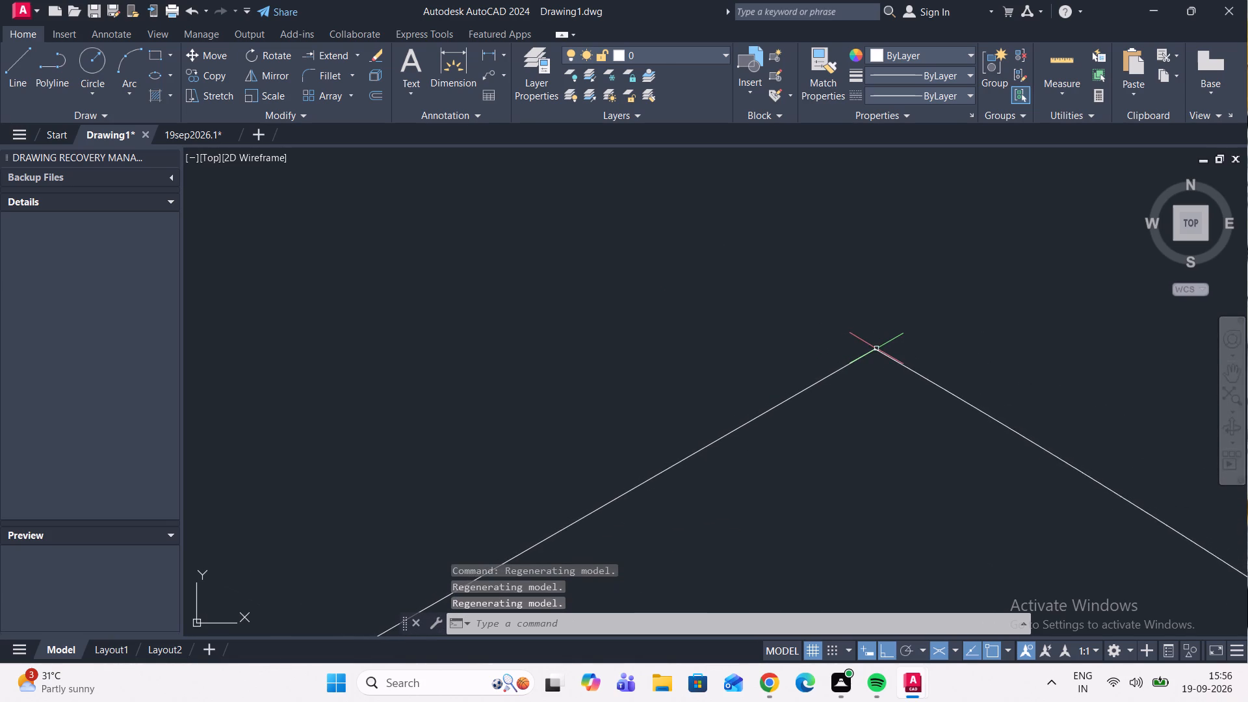
scroll(877, 349, "down", 7)
scroll(877, 349, "up", 1)
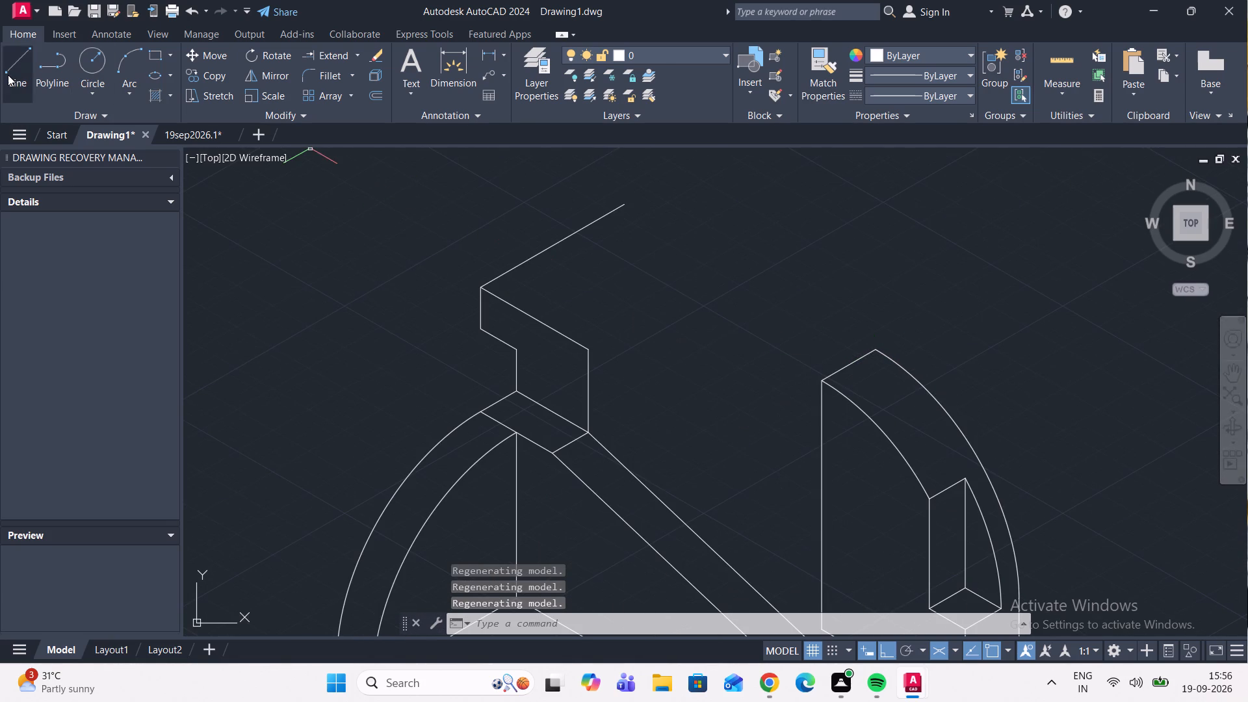
Draw a 70-unit line from the arched side face's uppermost corner to the free end of the stepped block's 30° top edge.
left_click(8, 75)
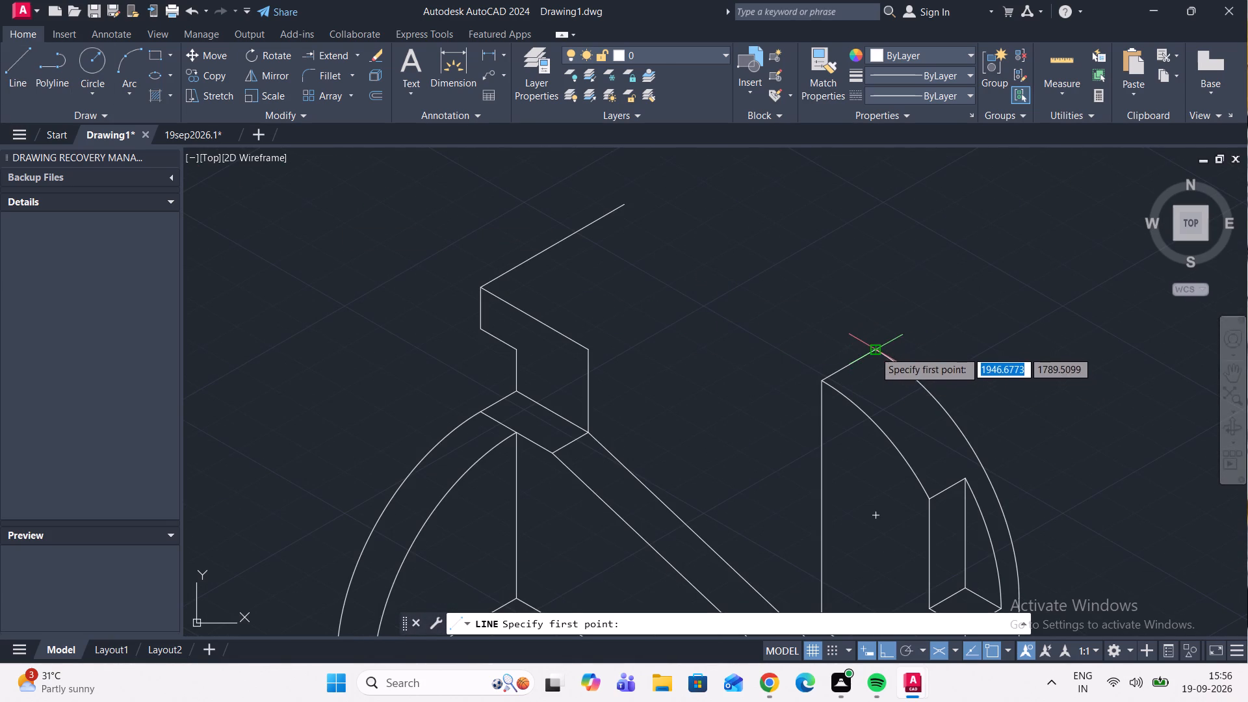
left_click(876, 348)
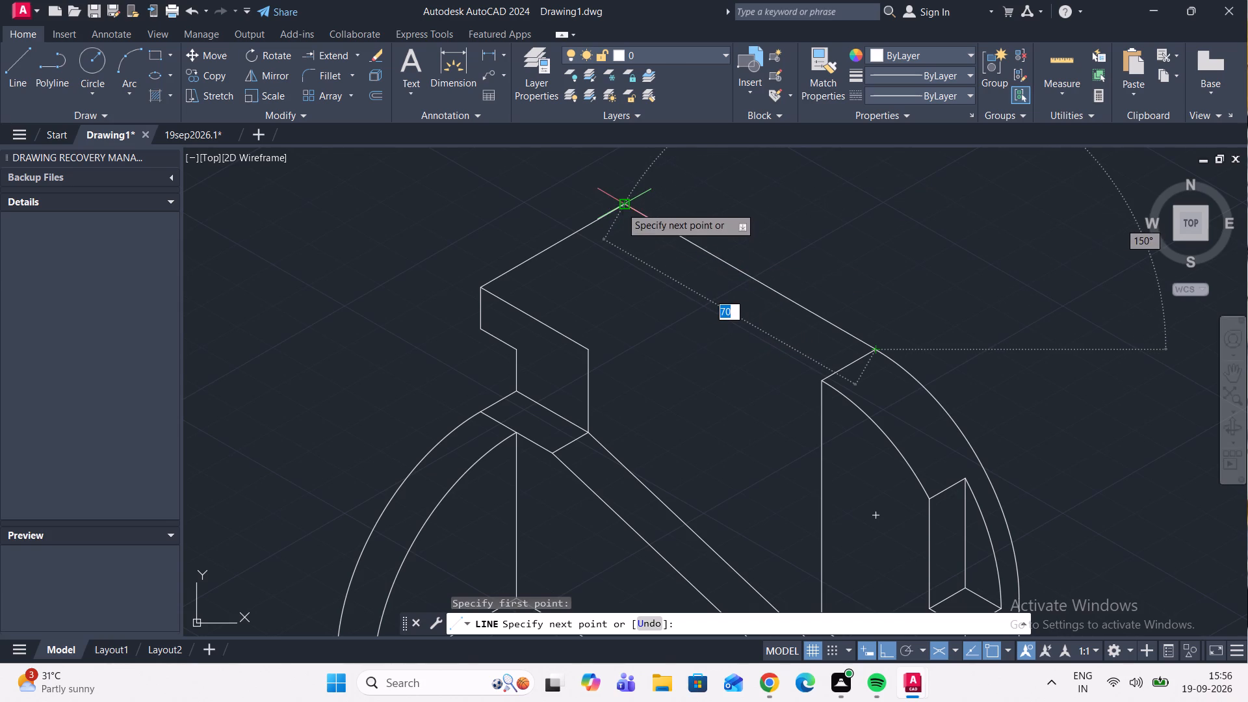
left_click(621, 207)
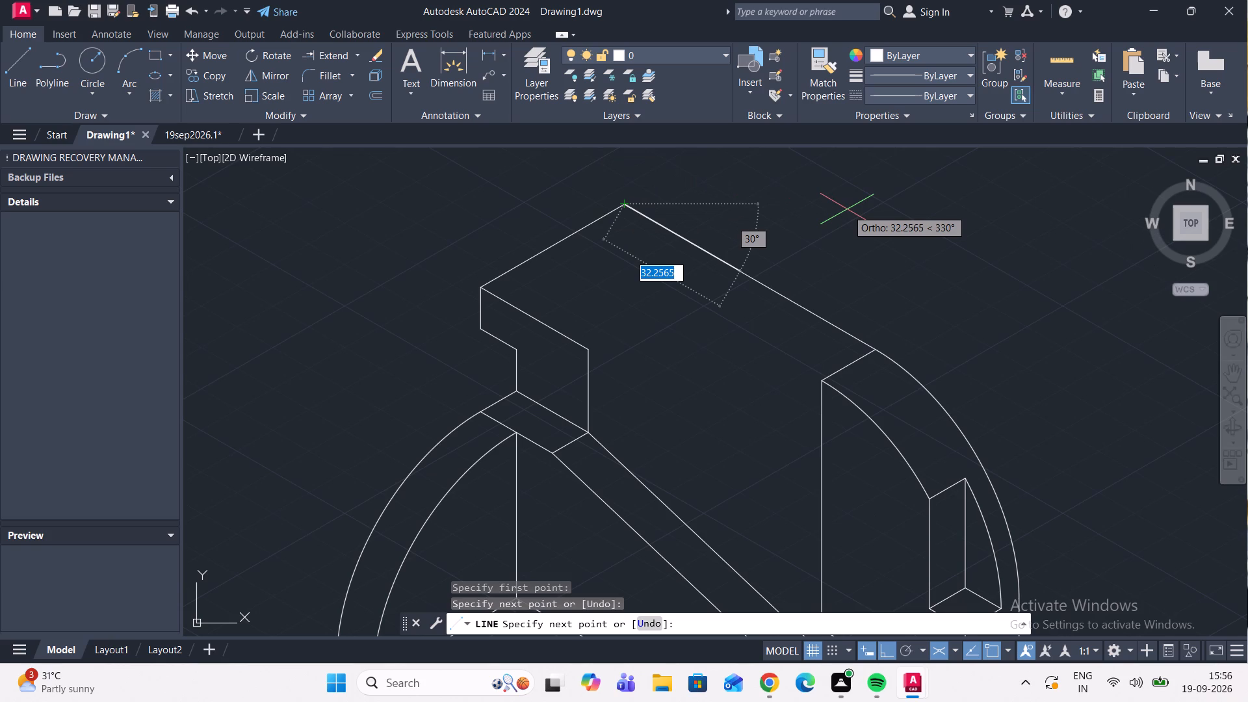
key("Escape")
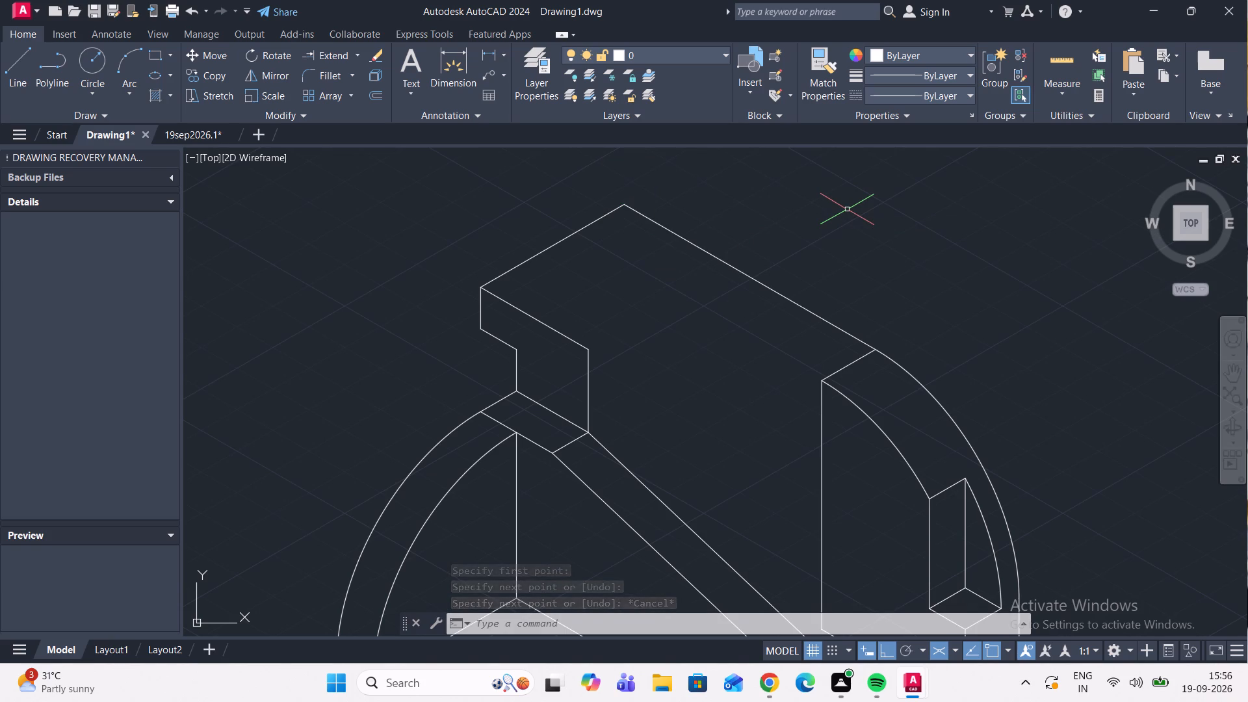
Draw a line about 33 units long at 150° from the bottom corner of the arched side face's inner vertical edge, crossing the slanted rib's upper edge.
scroll(677, 302, "down", 1)
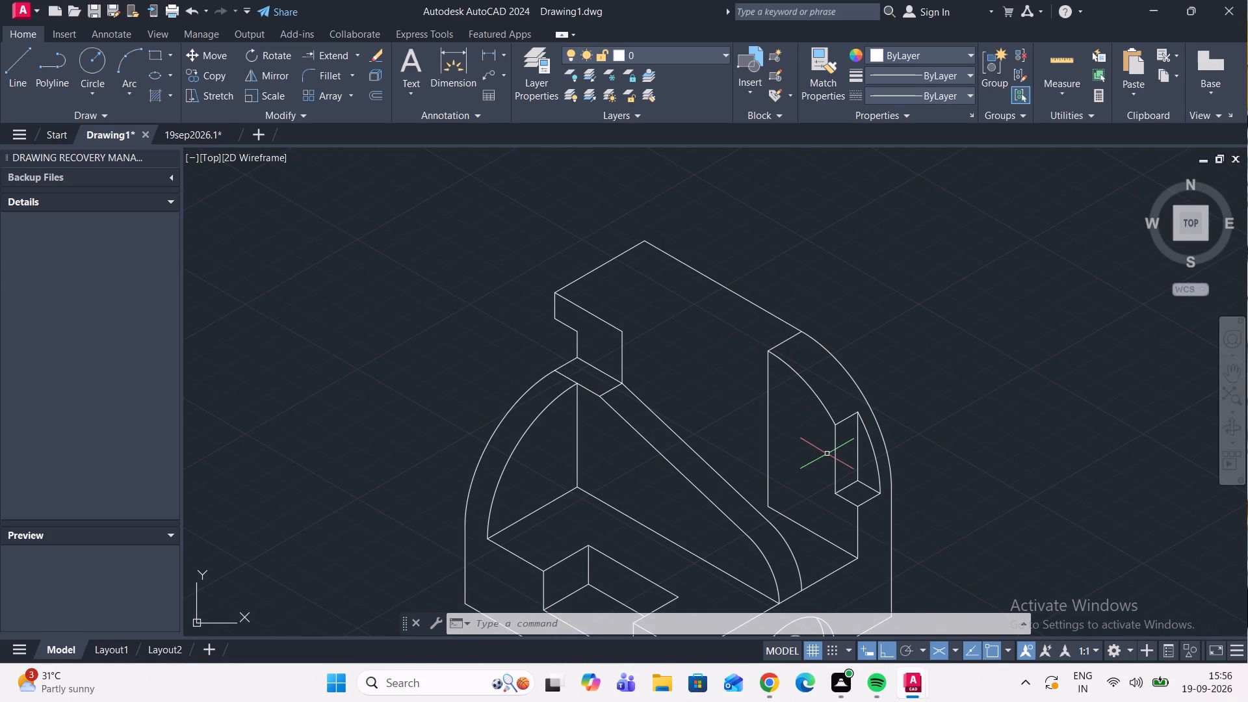
middle_click_drag(807, 436, 803, 413)
scroll(789, 478, "up", 1)
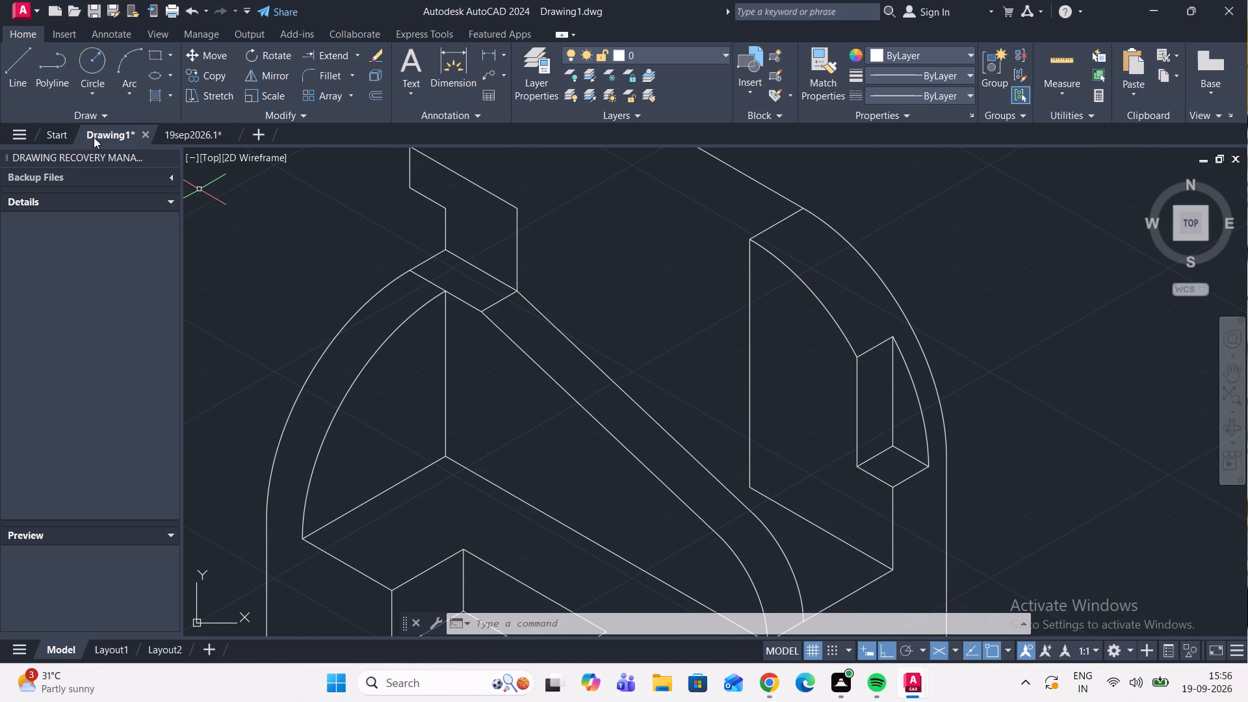
left_click(8, 70)
scroll(738, 476, "up", 2)
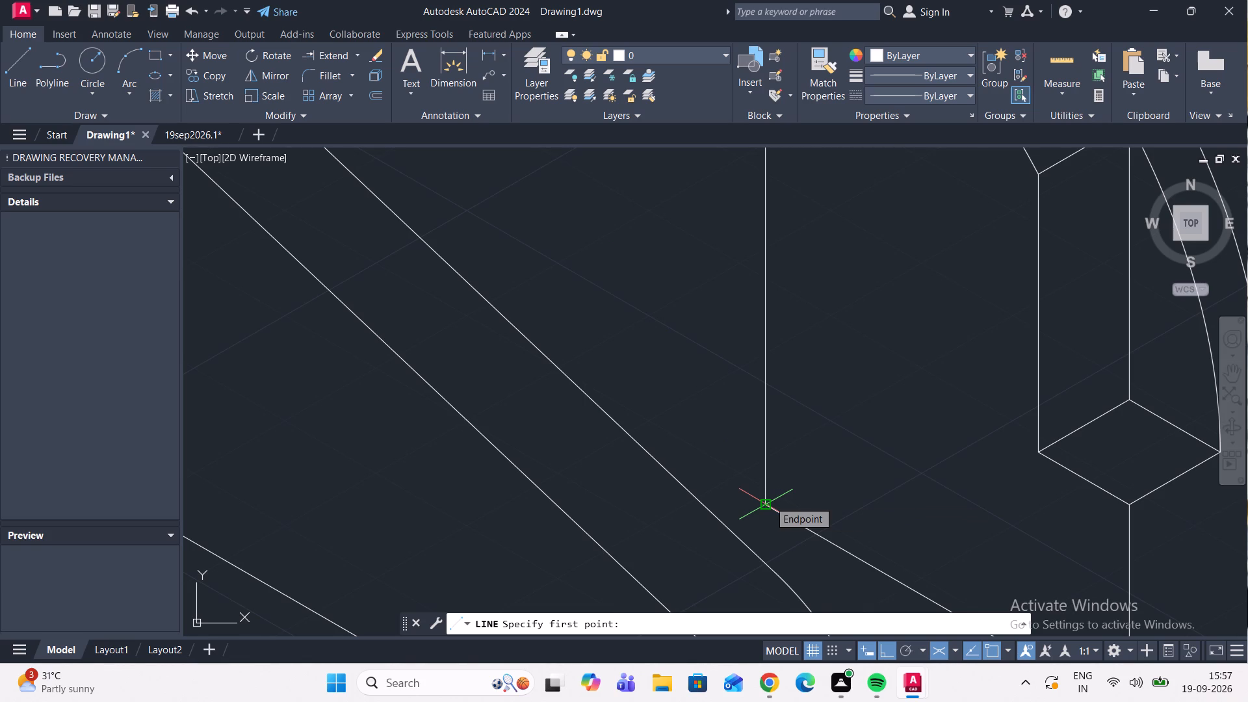
left_click(11, 62)
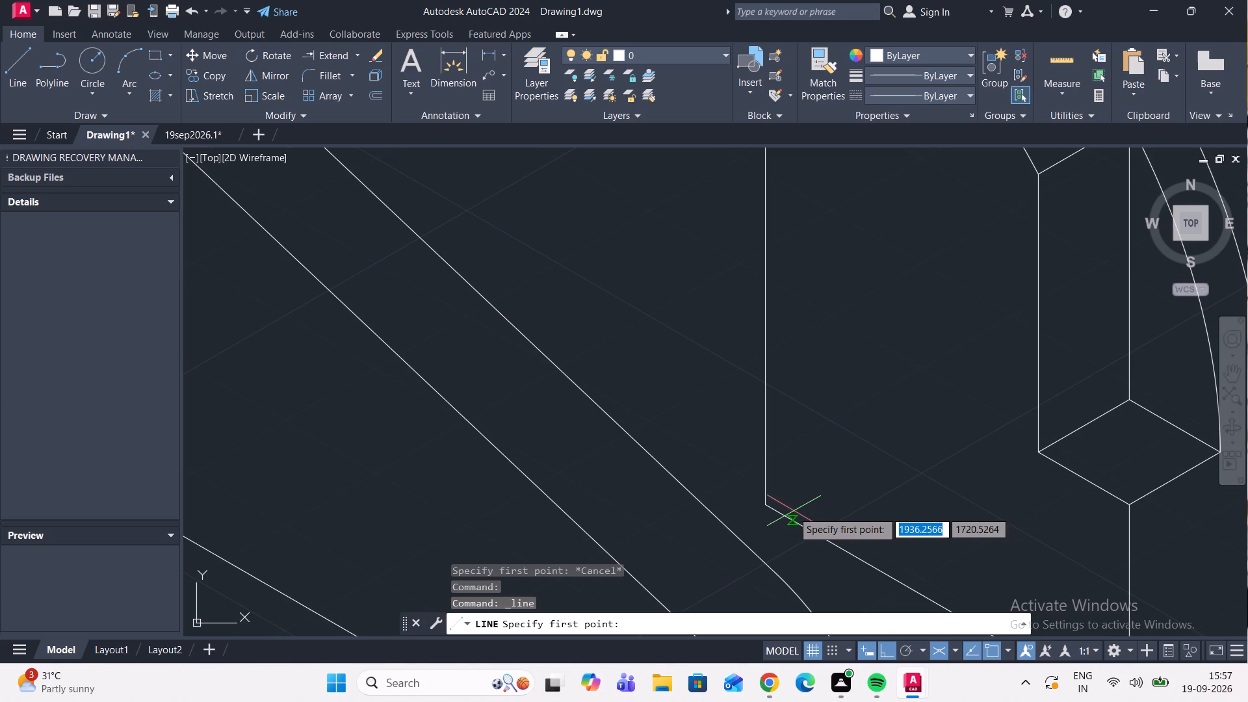
left_click(768, 506)
scroll(495, 312, "down", 1)
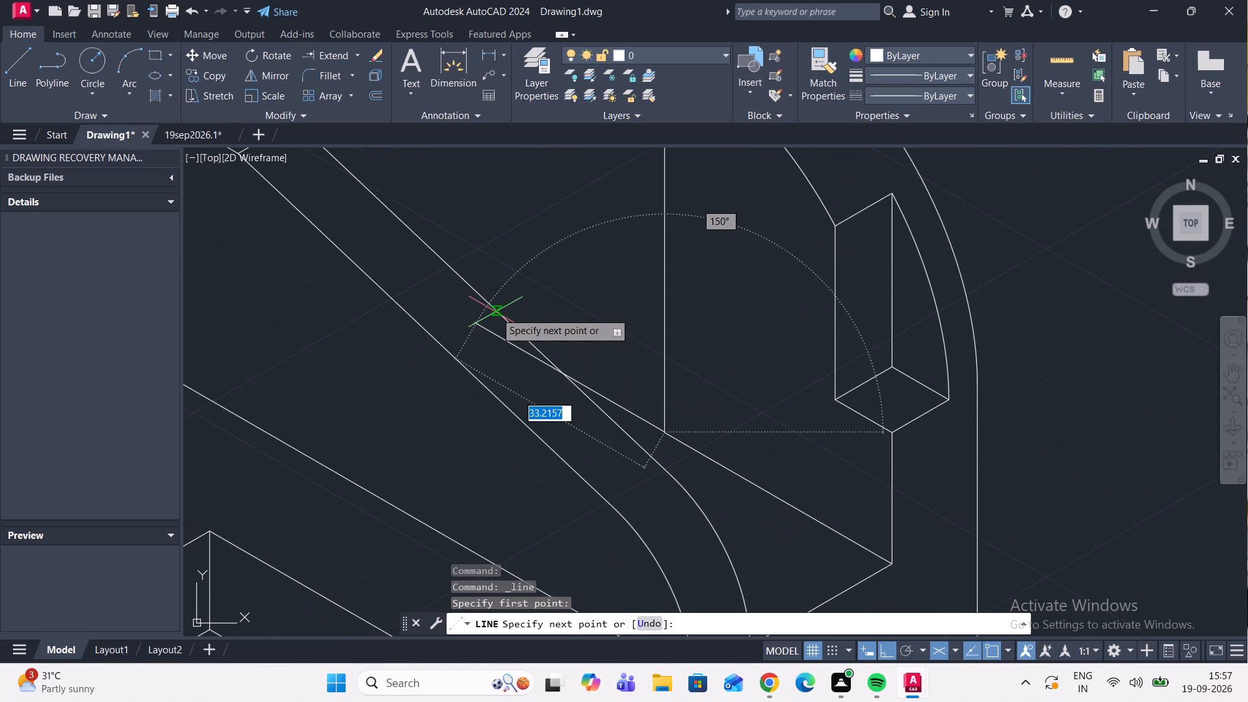
scroll(495, 312, "up", 2)
left_click(458, 337)
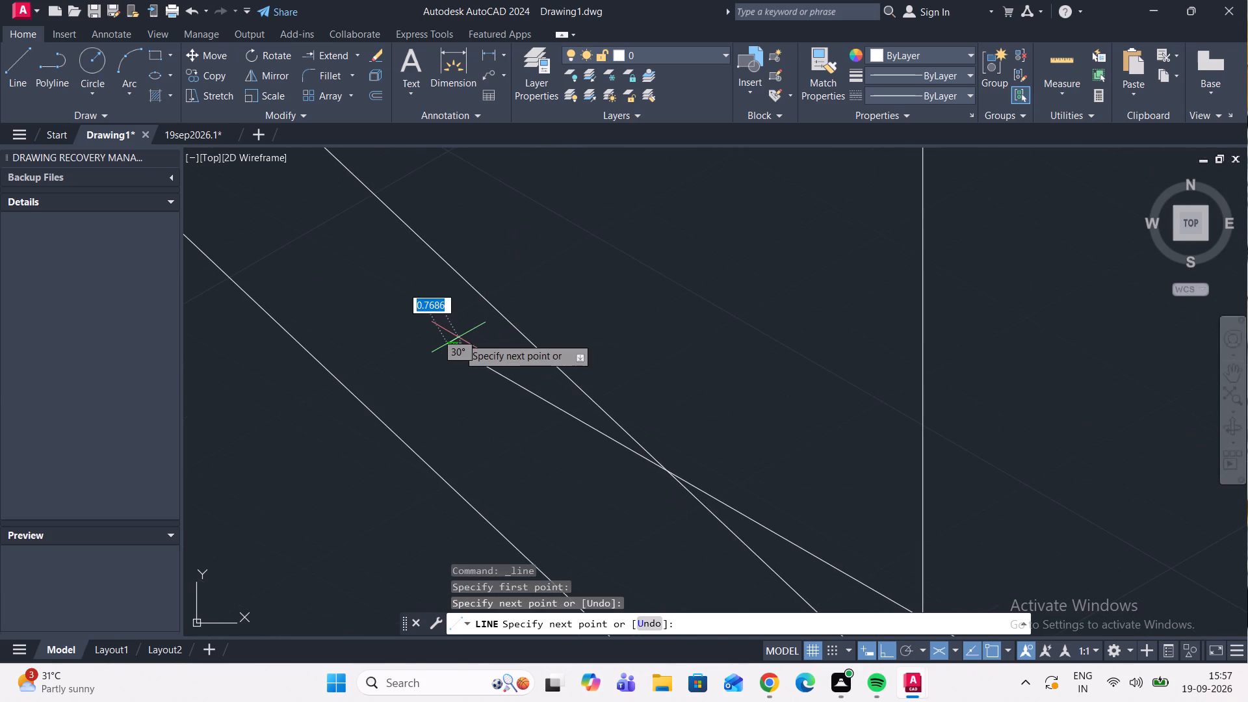
key("Escape")
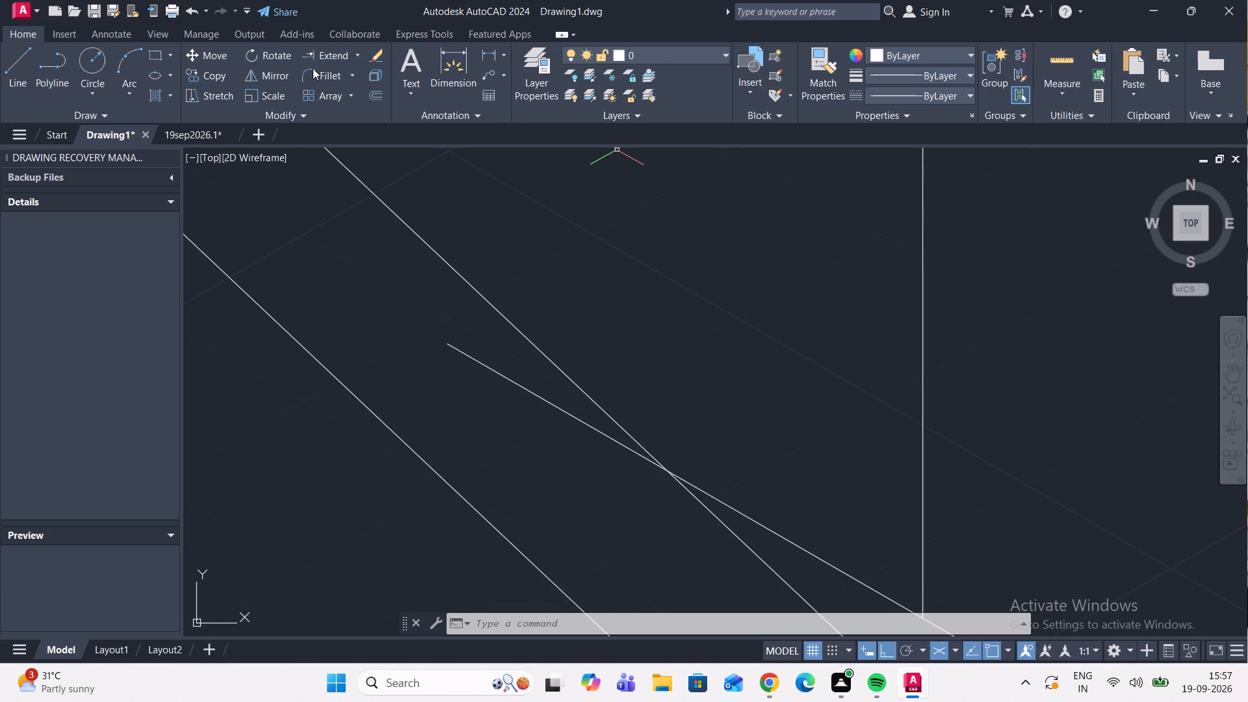
Trim the part of the new 150° line that extends past the slanted rib's upper edge.
left_click(360, 57)
left_click(350, 81)
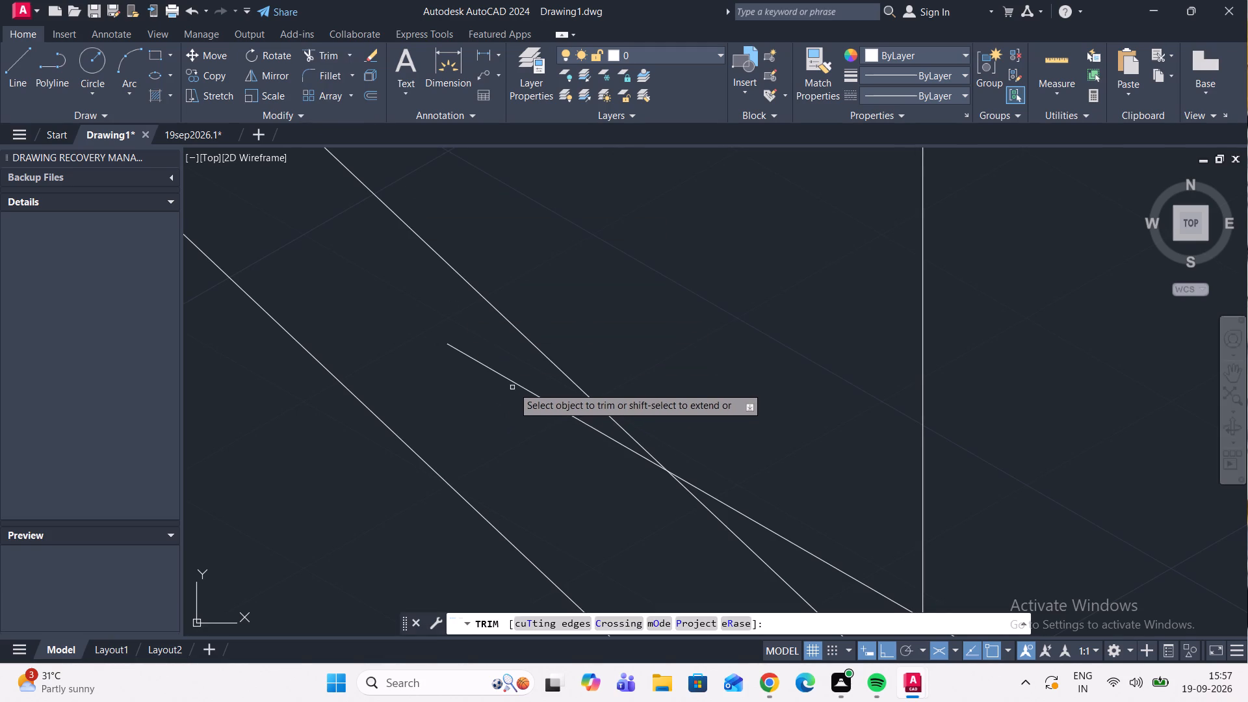
left_click(513, 385)
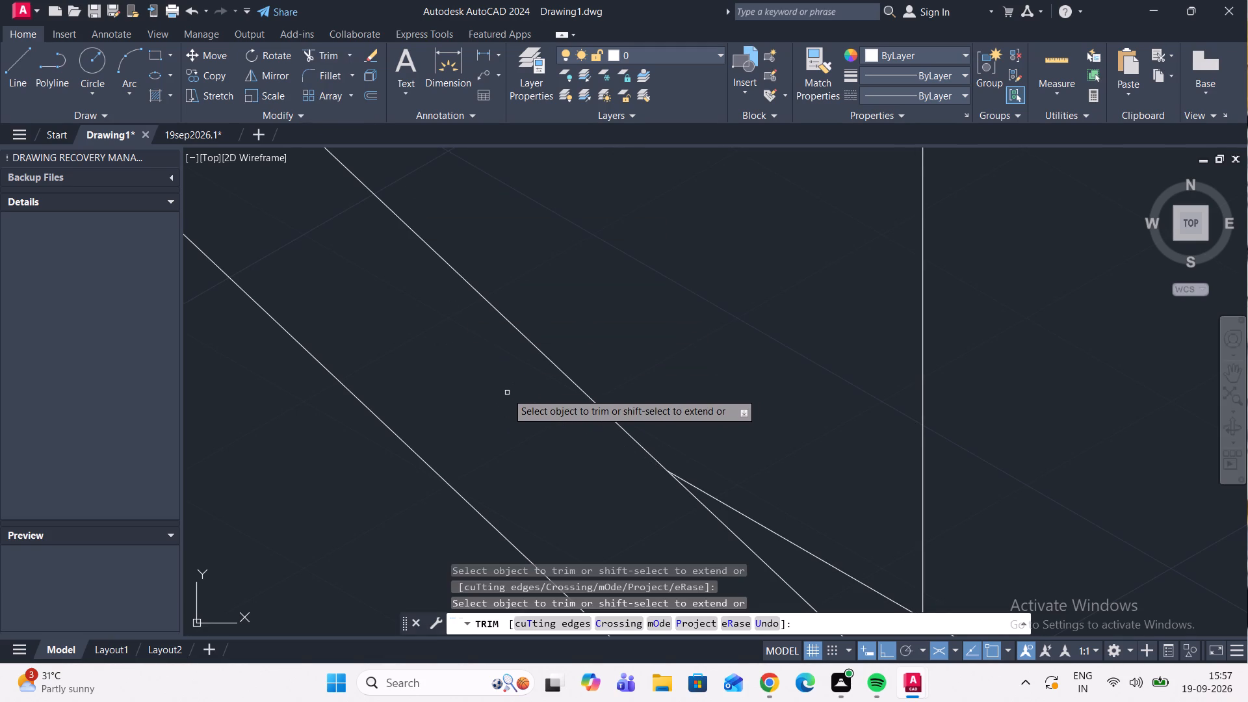
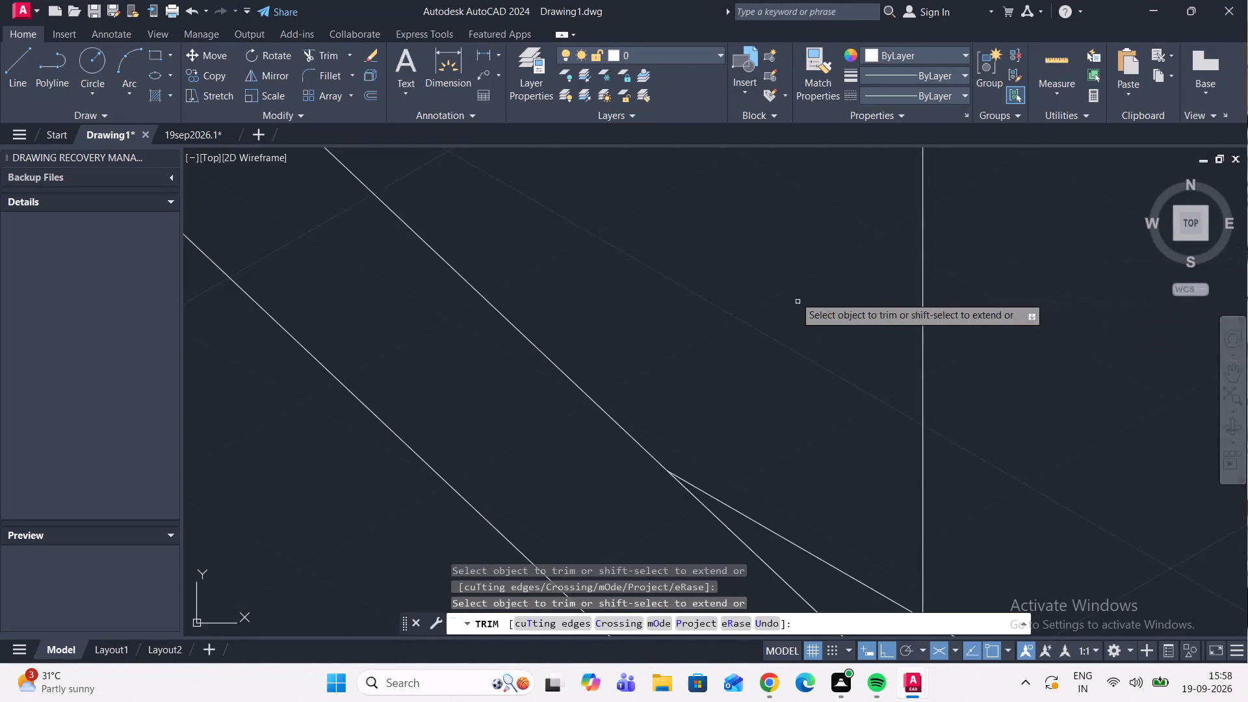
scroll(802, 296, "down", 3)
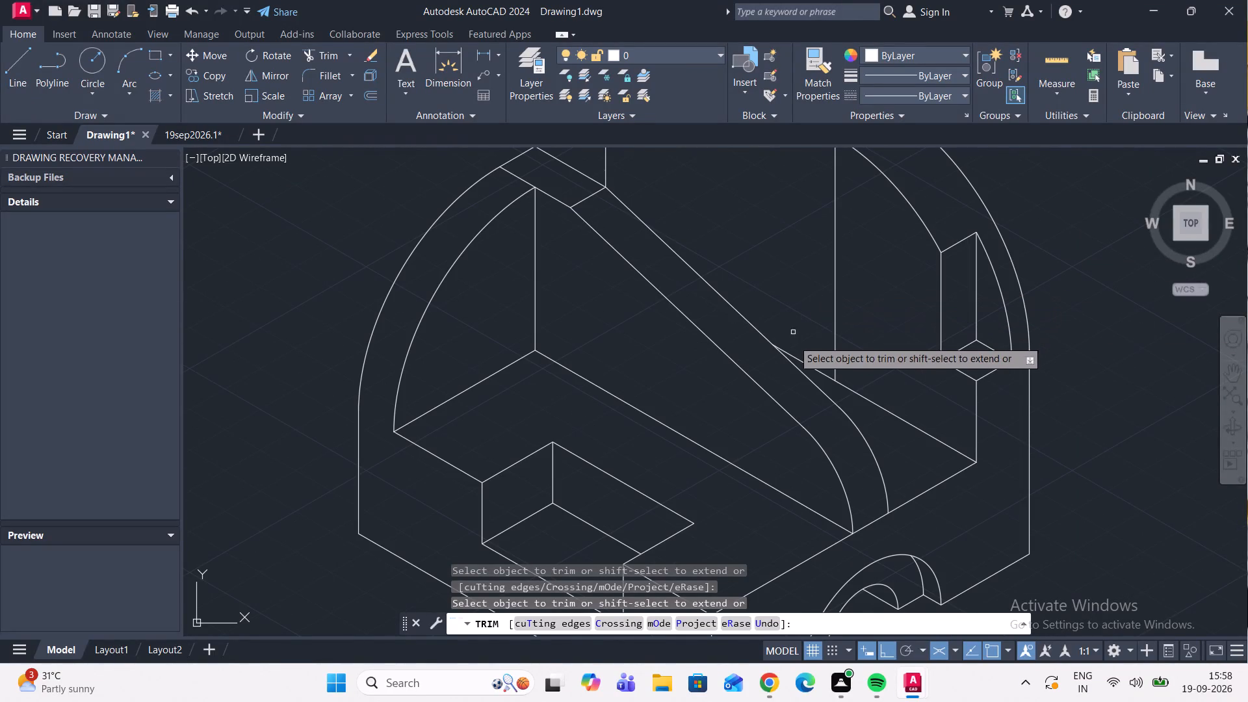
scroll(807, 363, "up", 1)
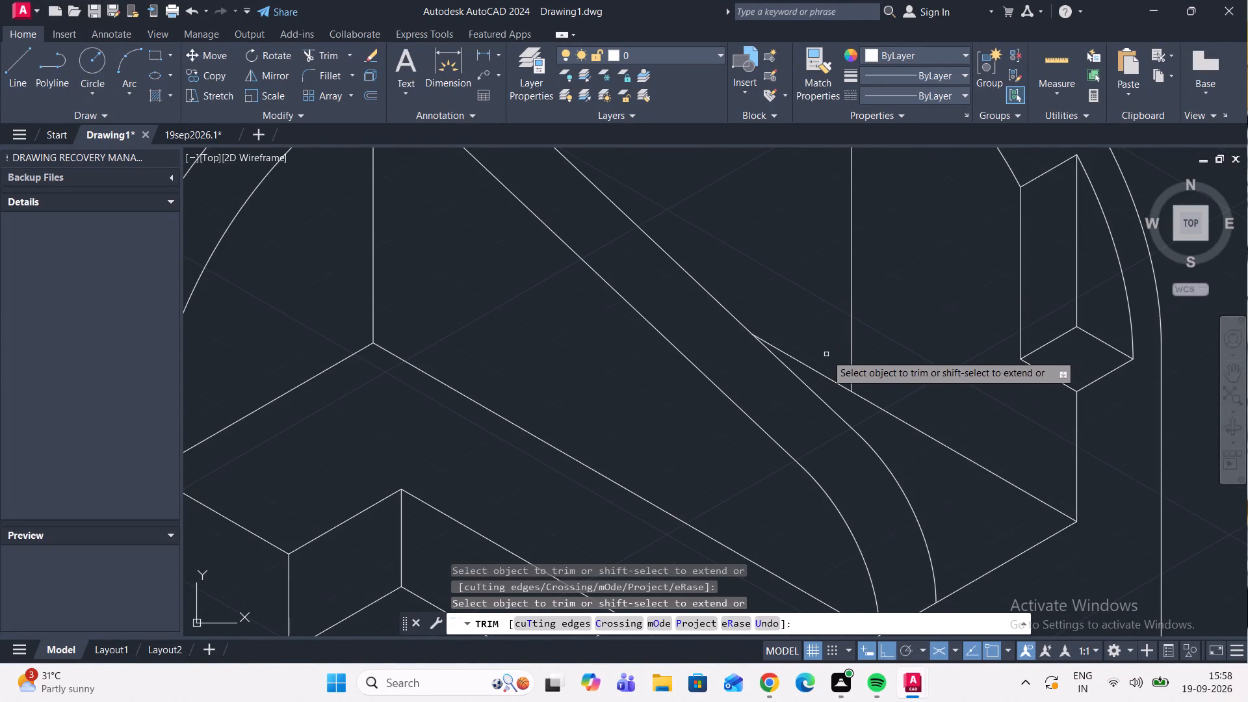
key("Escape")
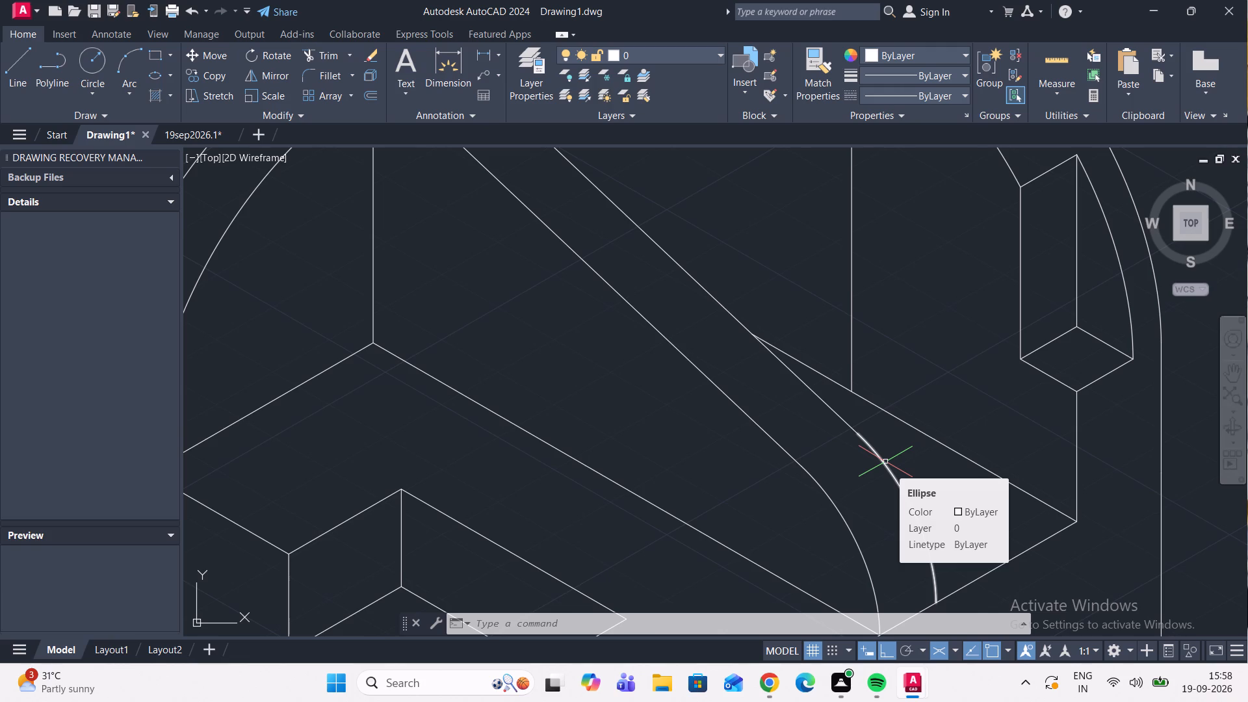
Draw a top-plane isocircle of radius 10 centred on the midpoint of the stepped block's 30° top edge.
scroll(883, 436, "down", 3)
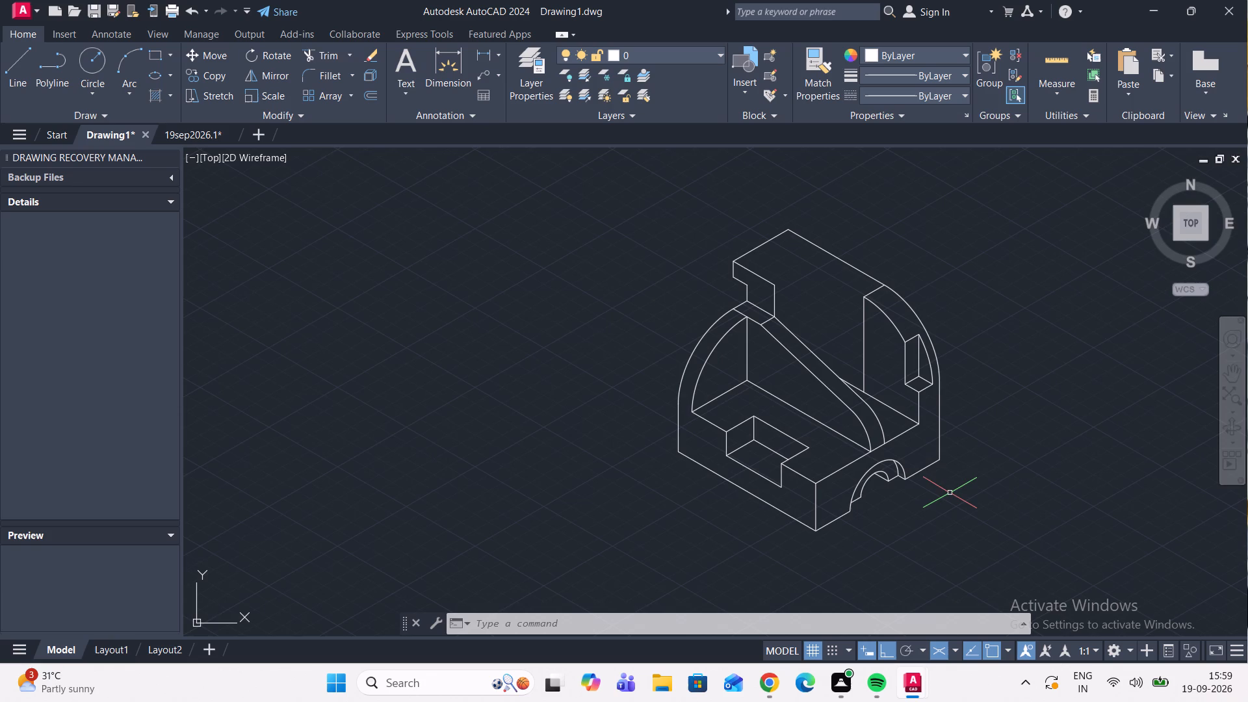
scroll(949, 517, "down", 1)
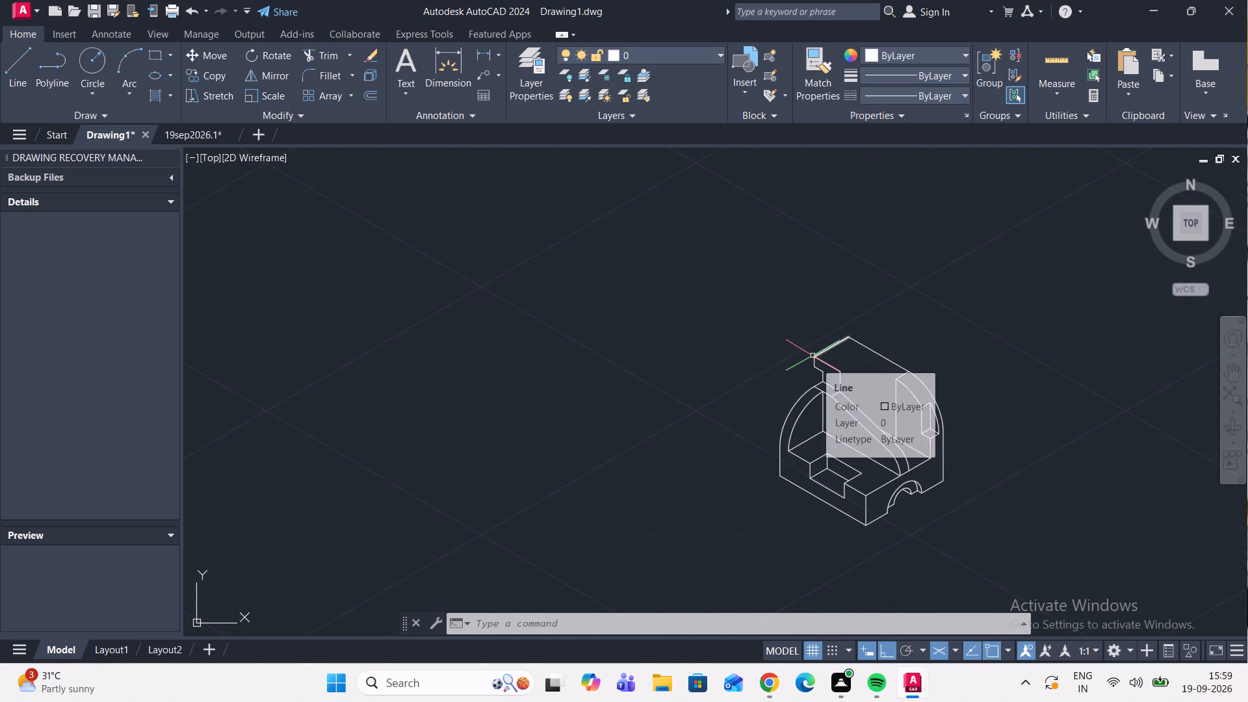
scroll(822, 343, "up", 2)
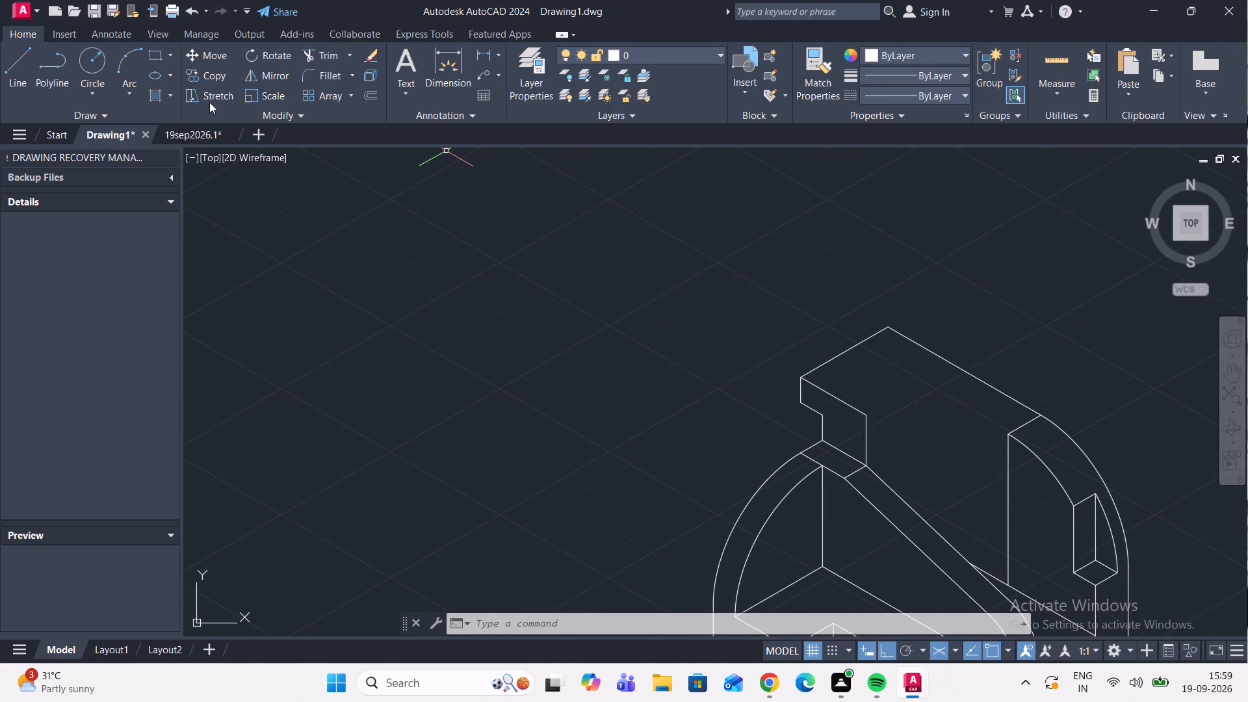
left_click(154, 73)
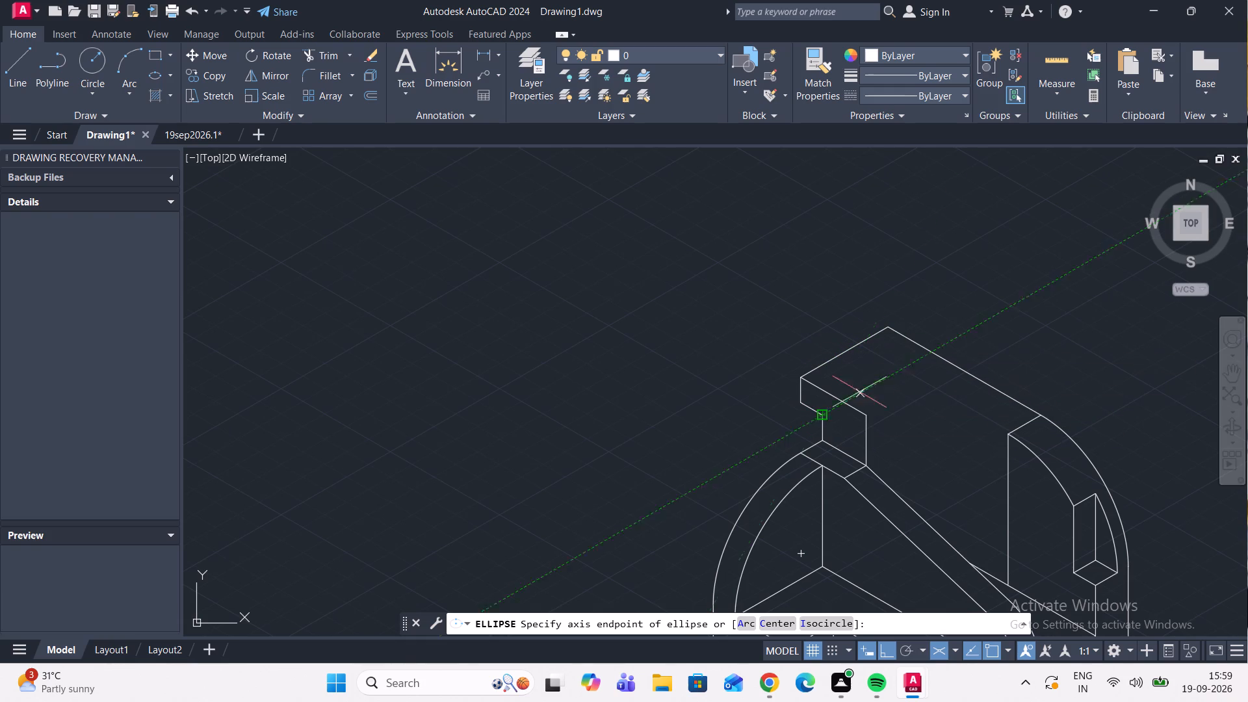
left_click(838, 621)
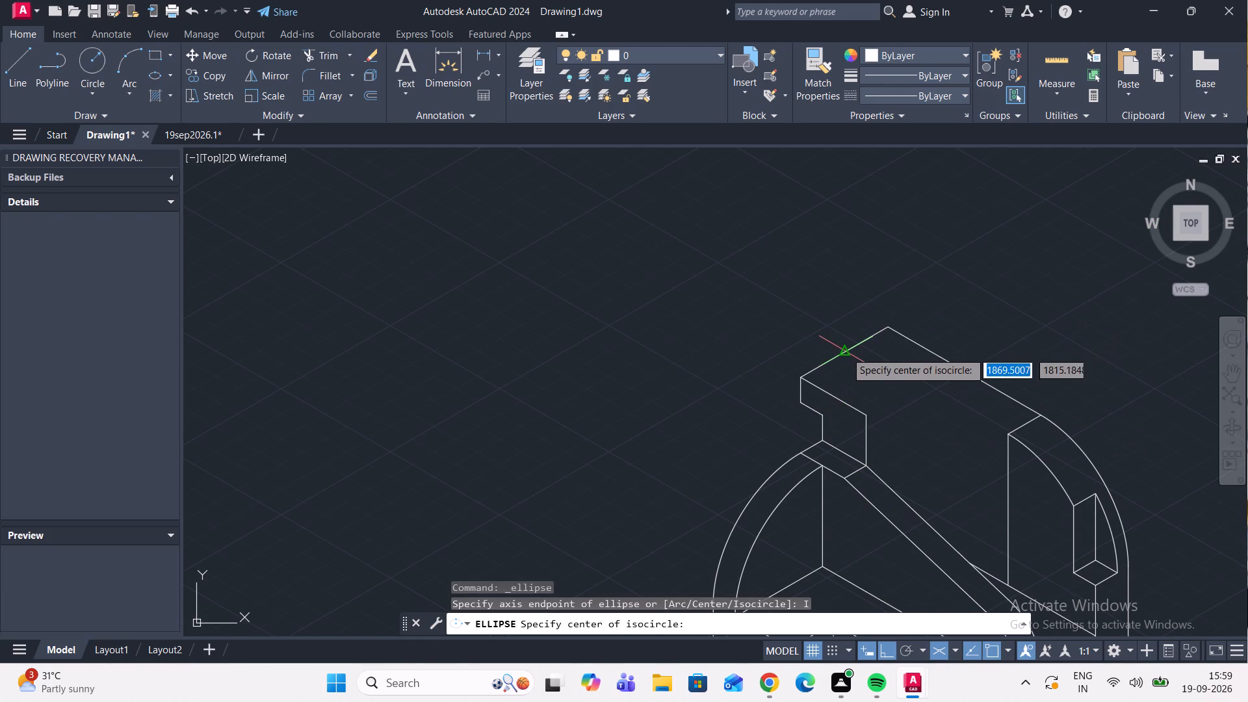
left_click(843, 354)
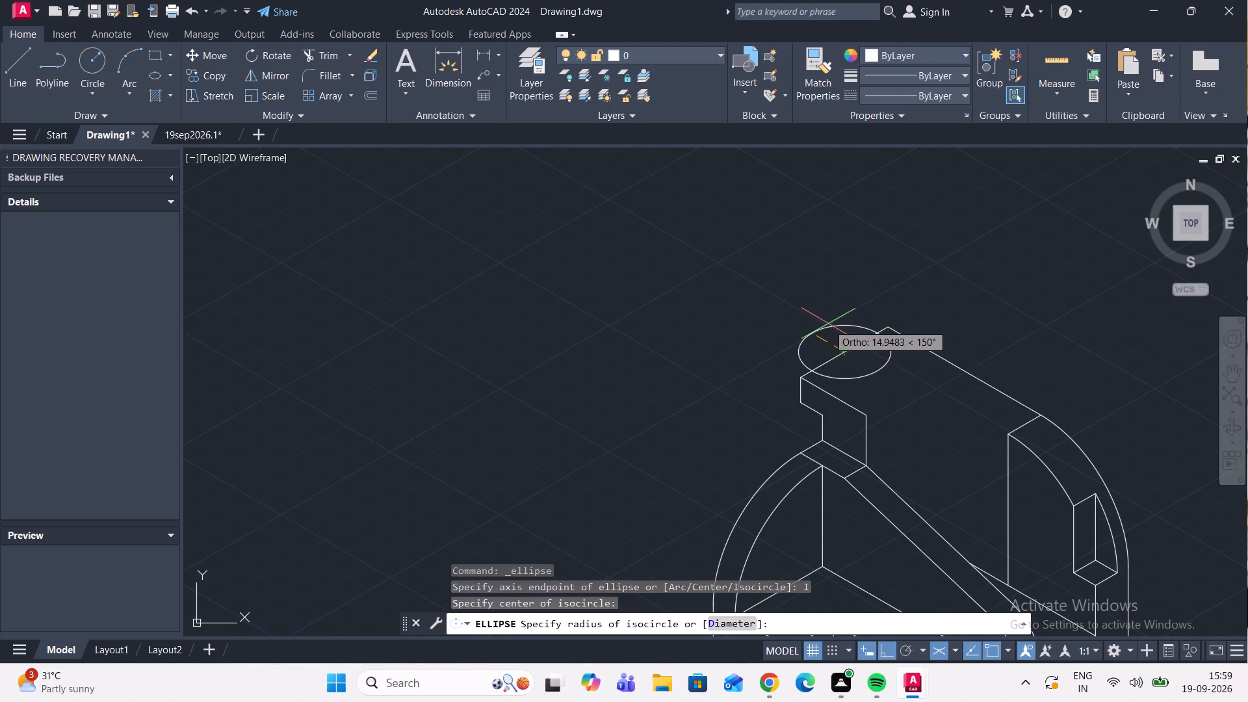
type("10")
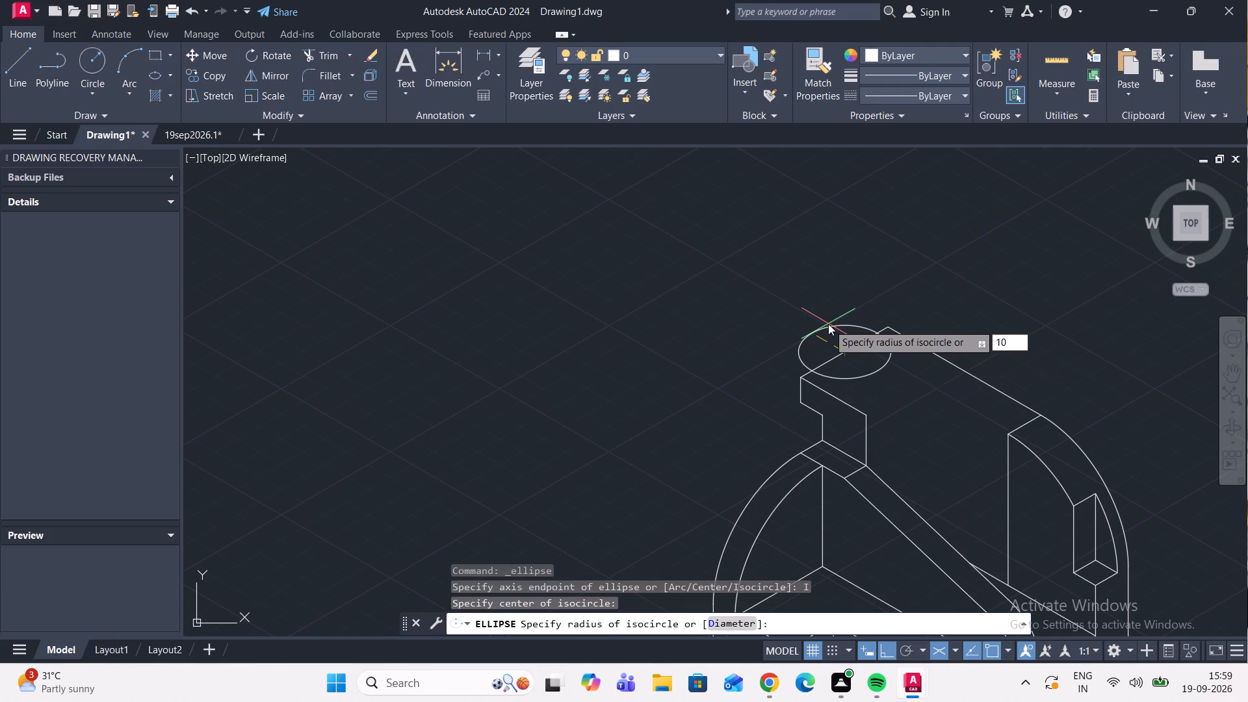
key("Return")
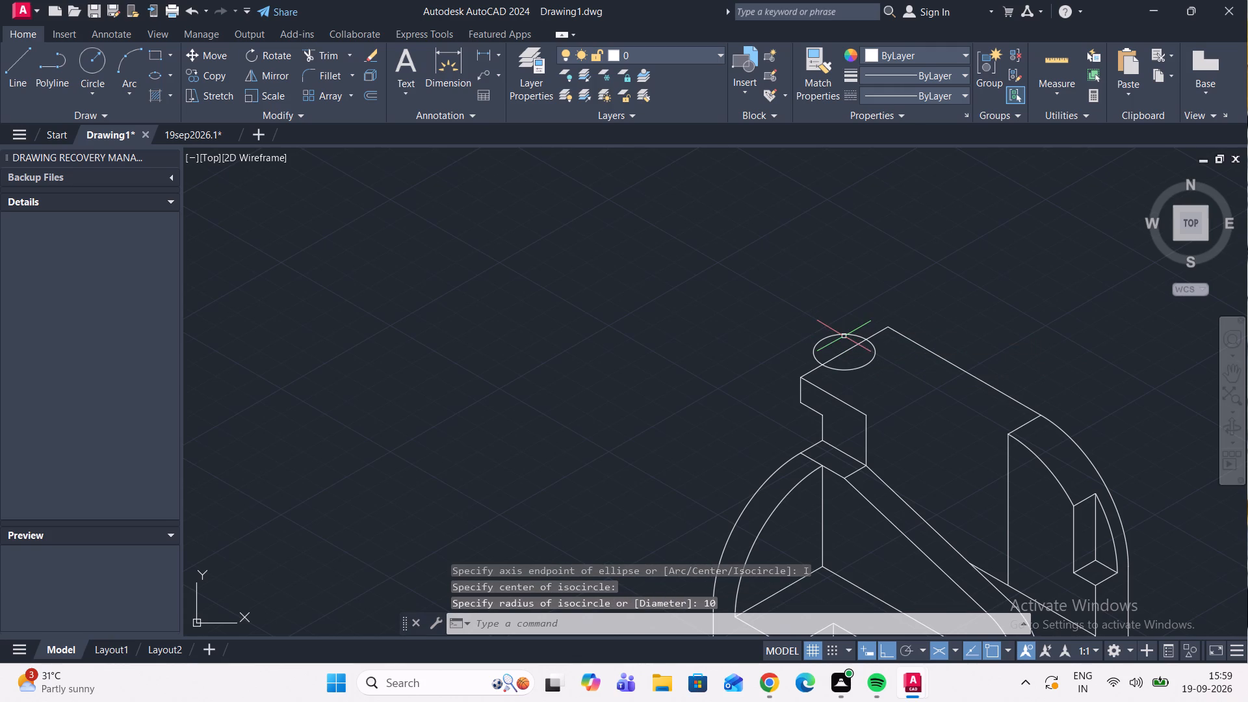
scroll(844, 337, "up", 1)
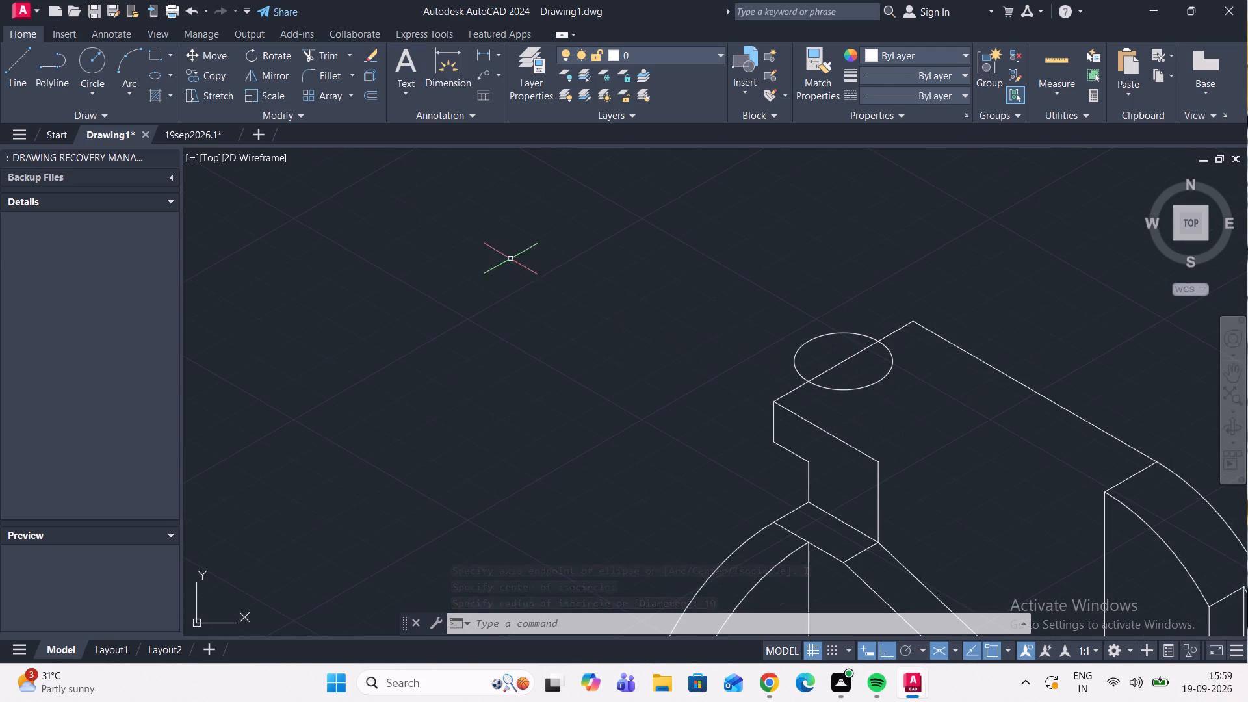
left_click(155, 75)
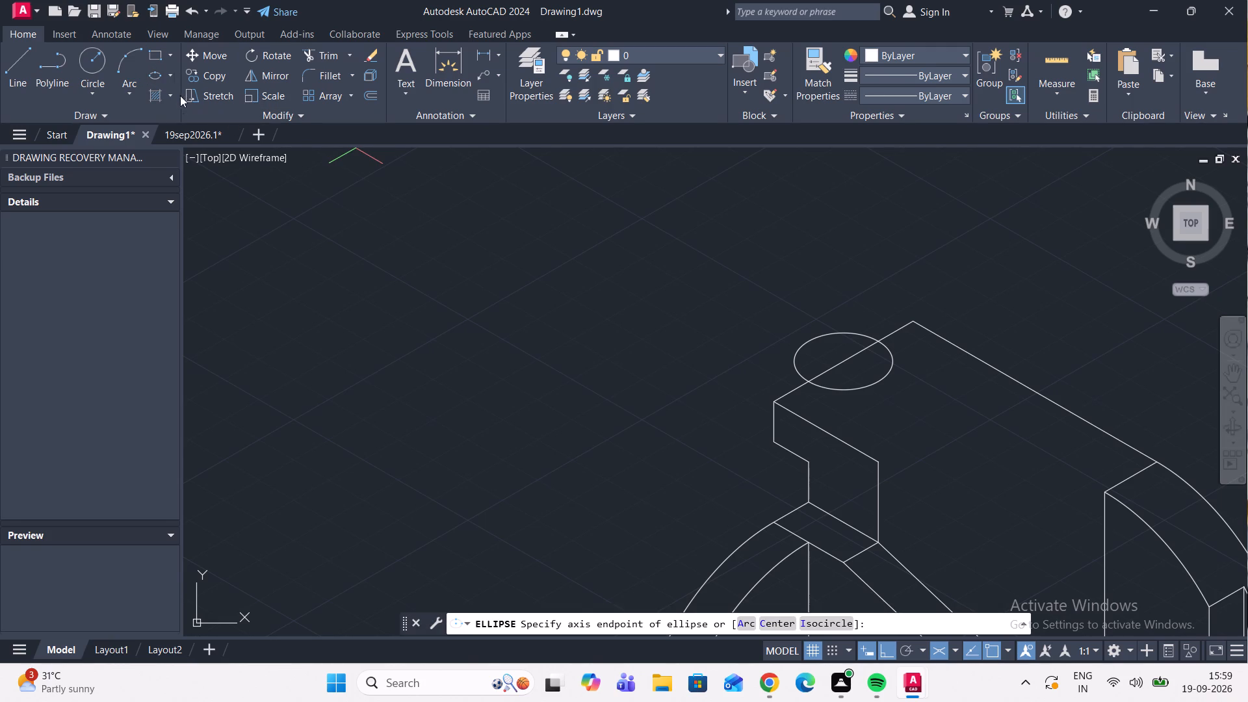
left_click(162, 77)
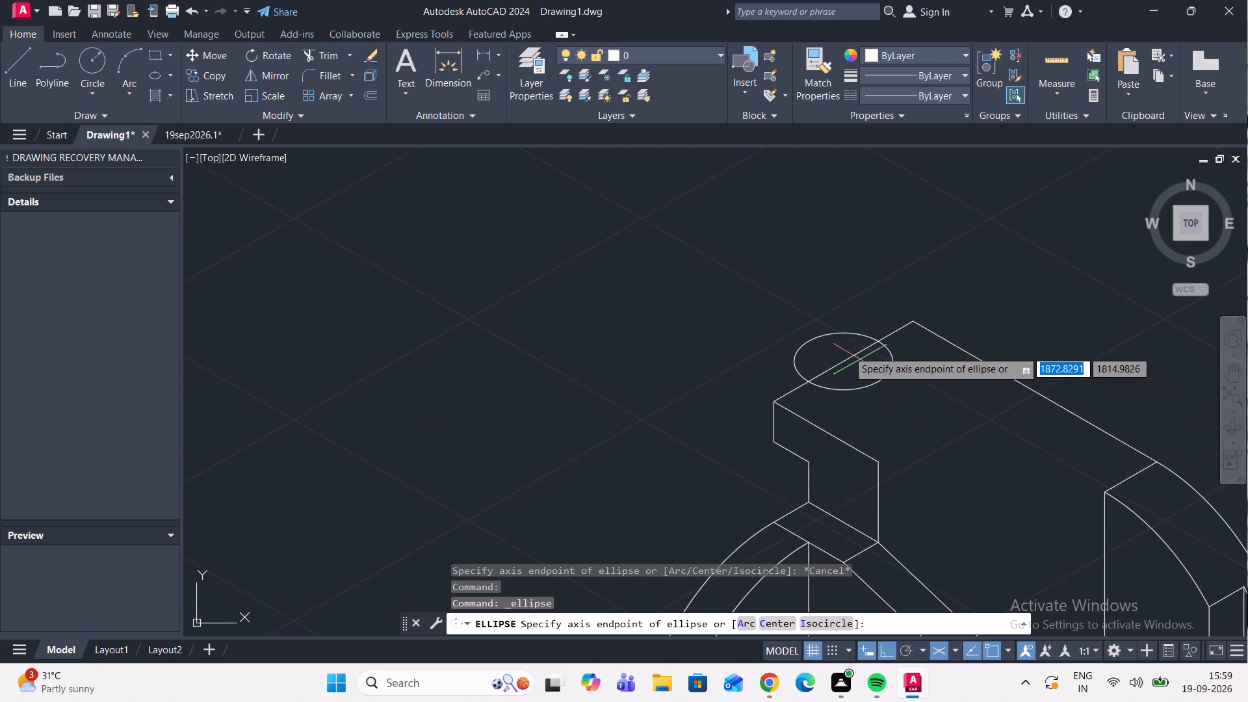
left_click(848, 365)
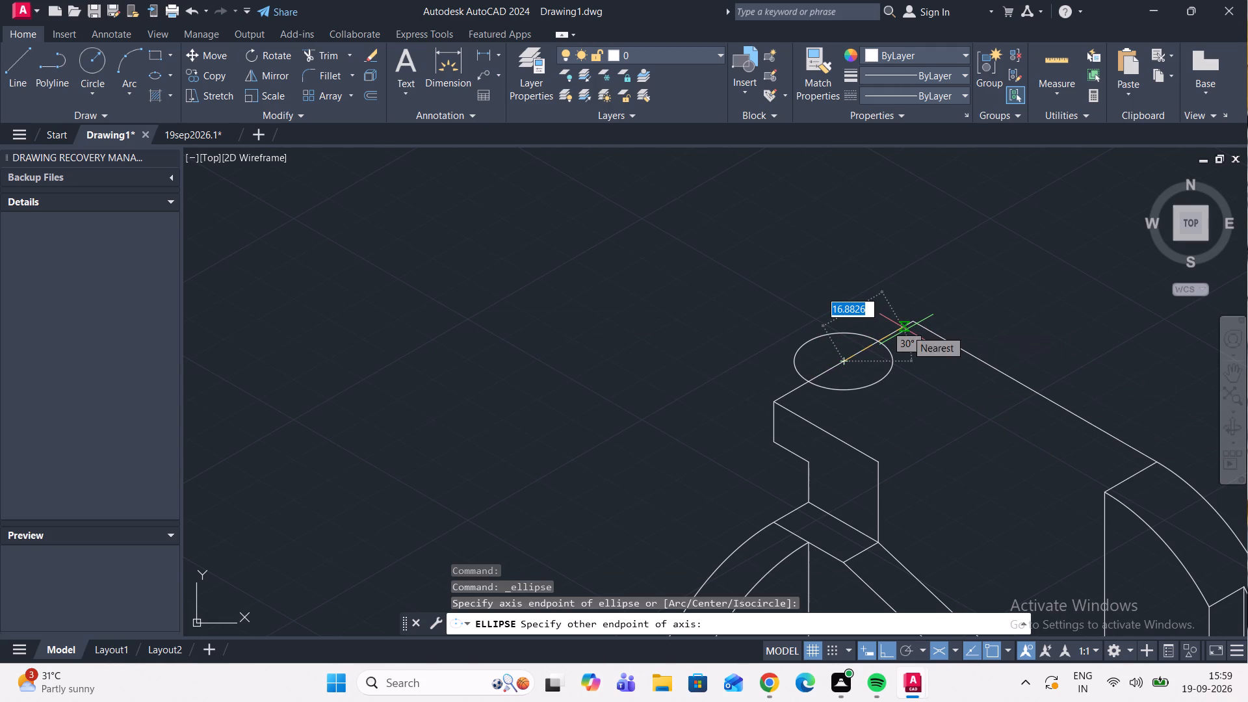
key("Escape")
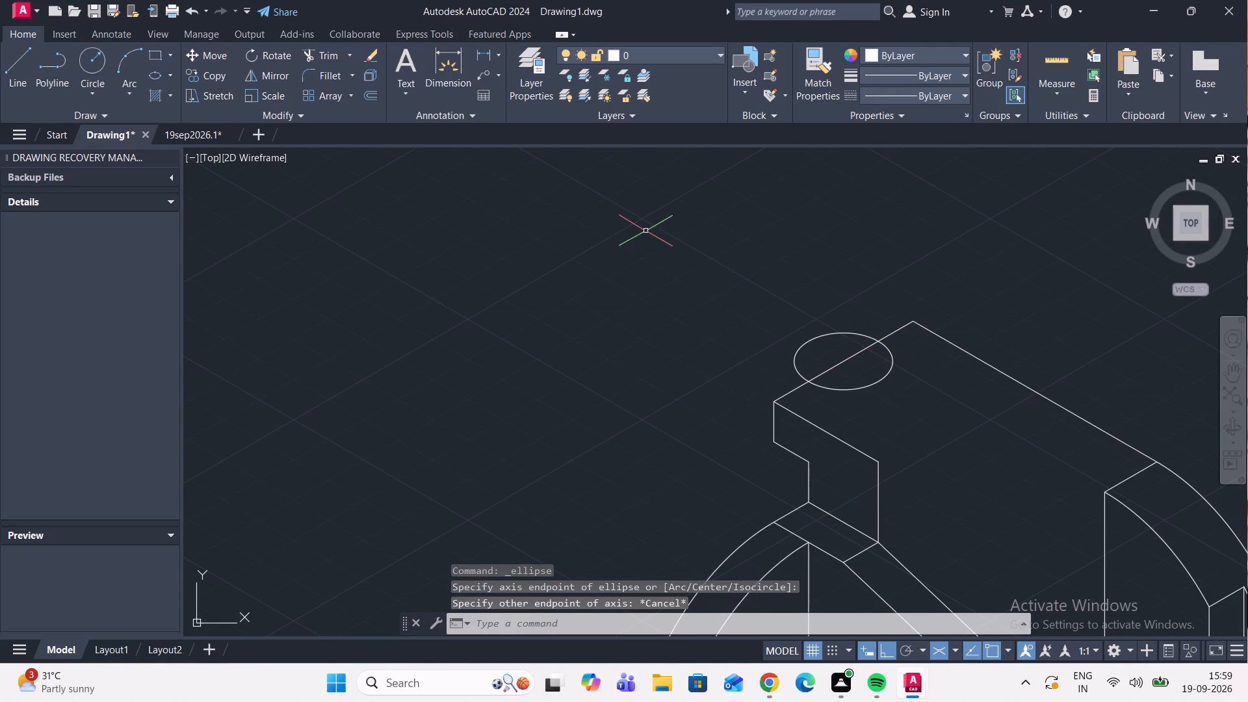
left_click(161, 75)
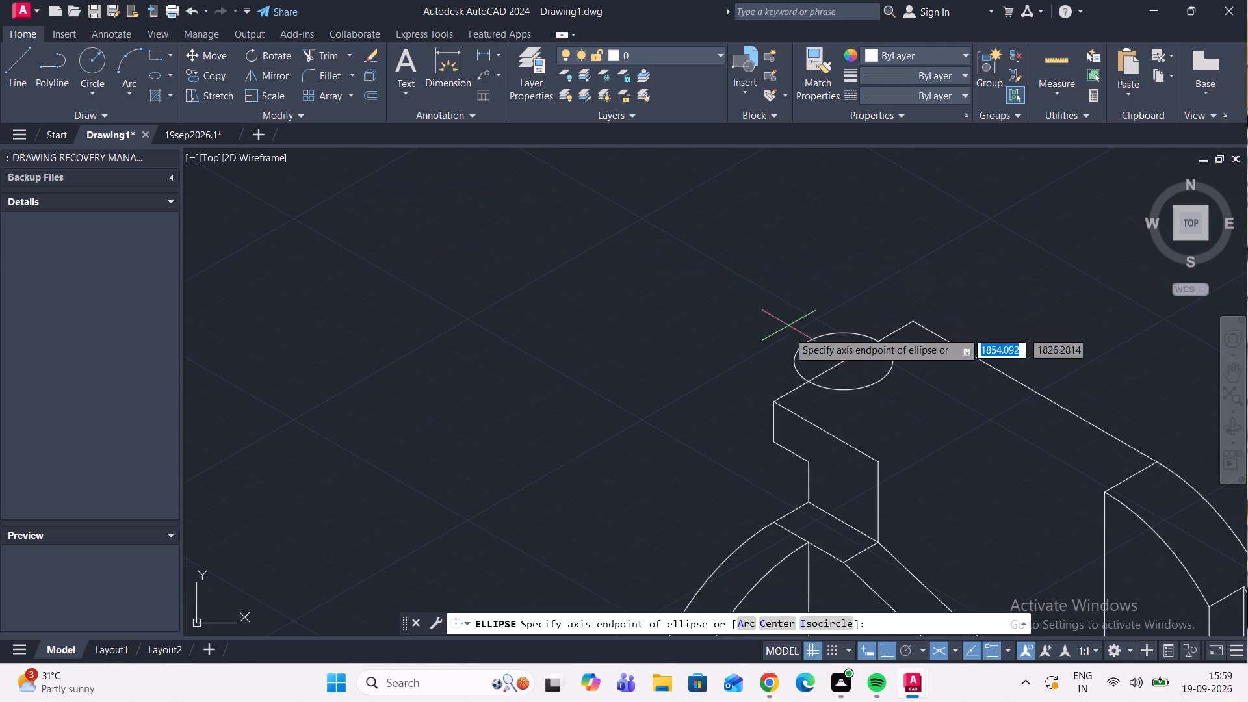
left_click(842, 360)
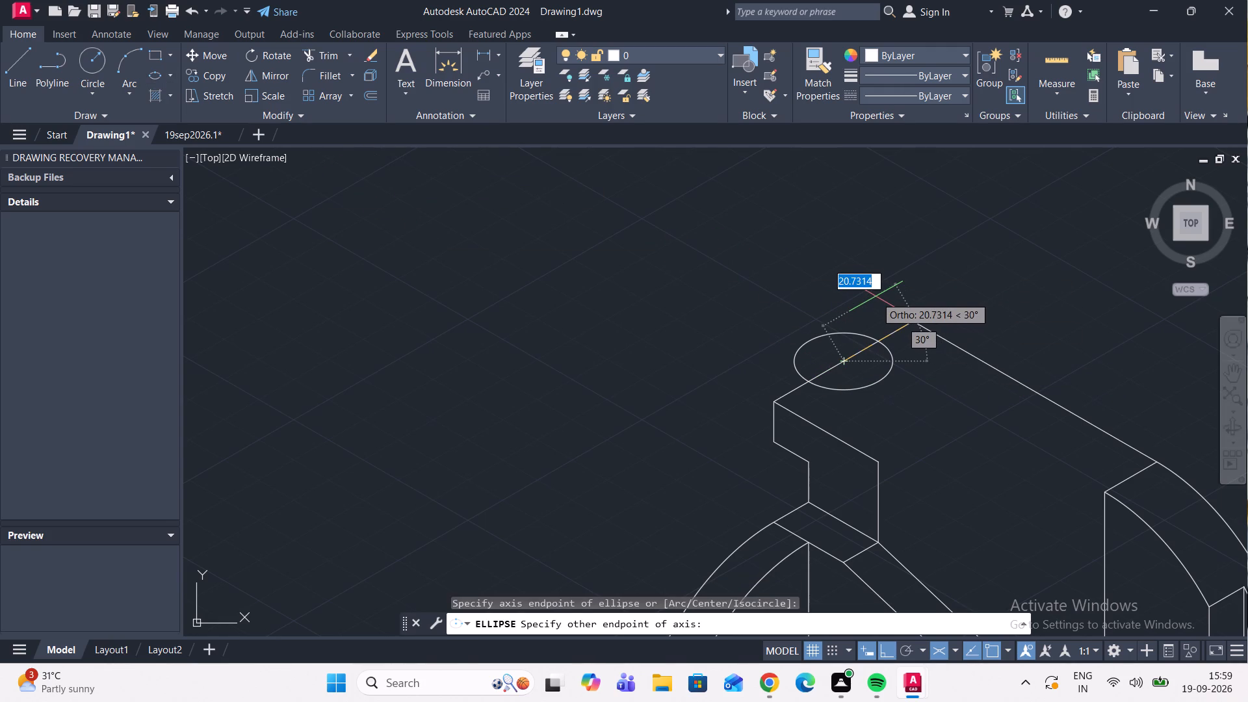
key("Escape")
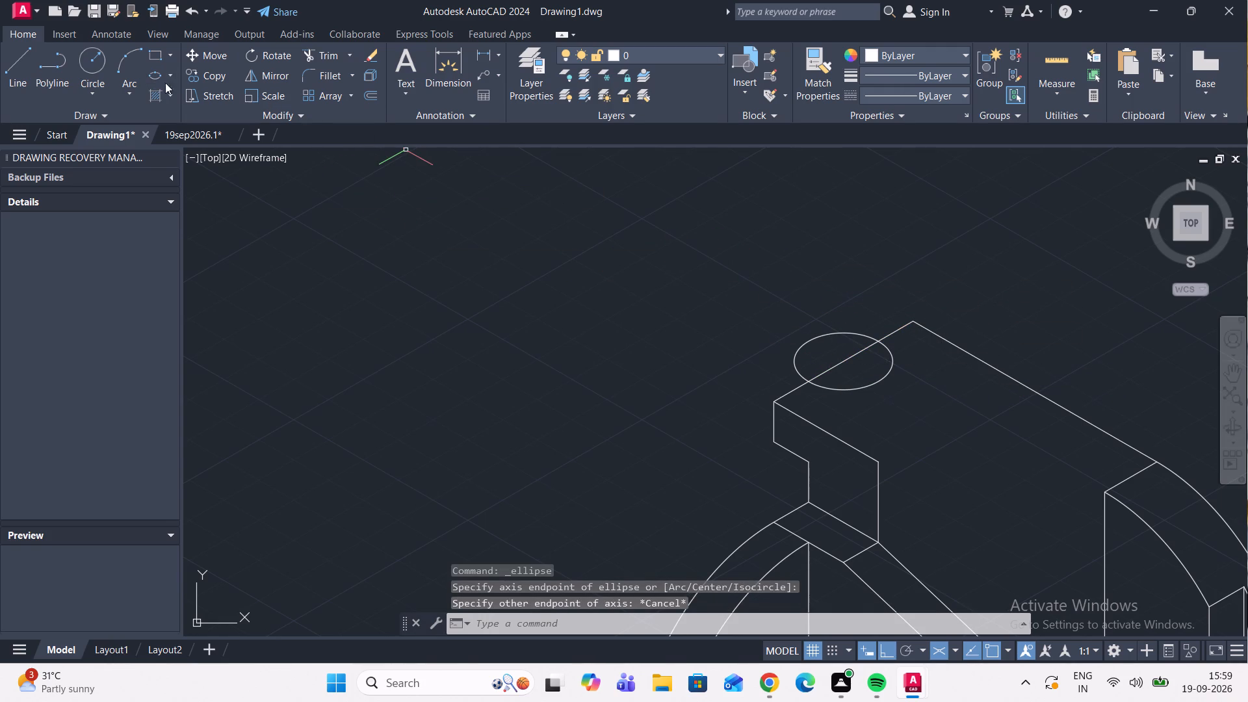
Draw a concentric top-plane isocircle of radius 20 around the radius-10 isocircle on the stepped block's 30° top edge.
left_click(159, 79)
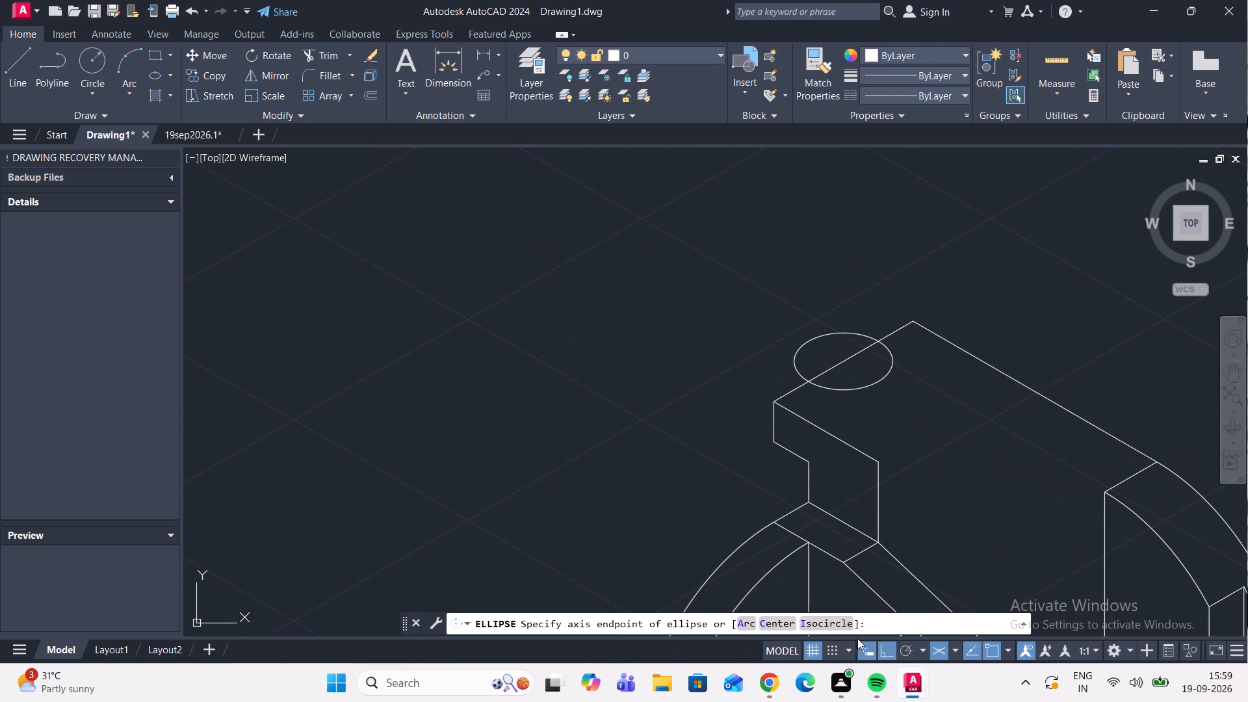
left_click(832, 621)
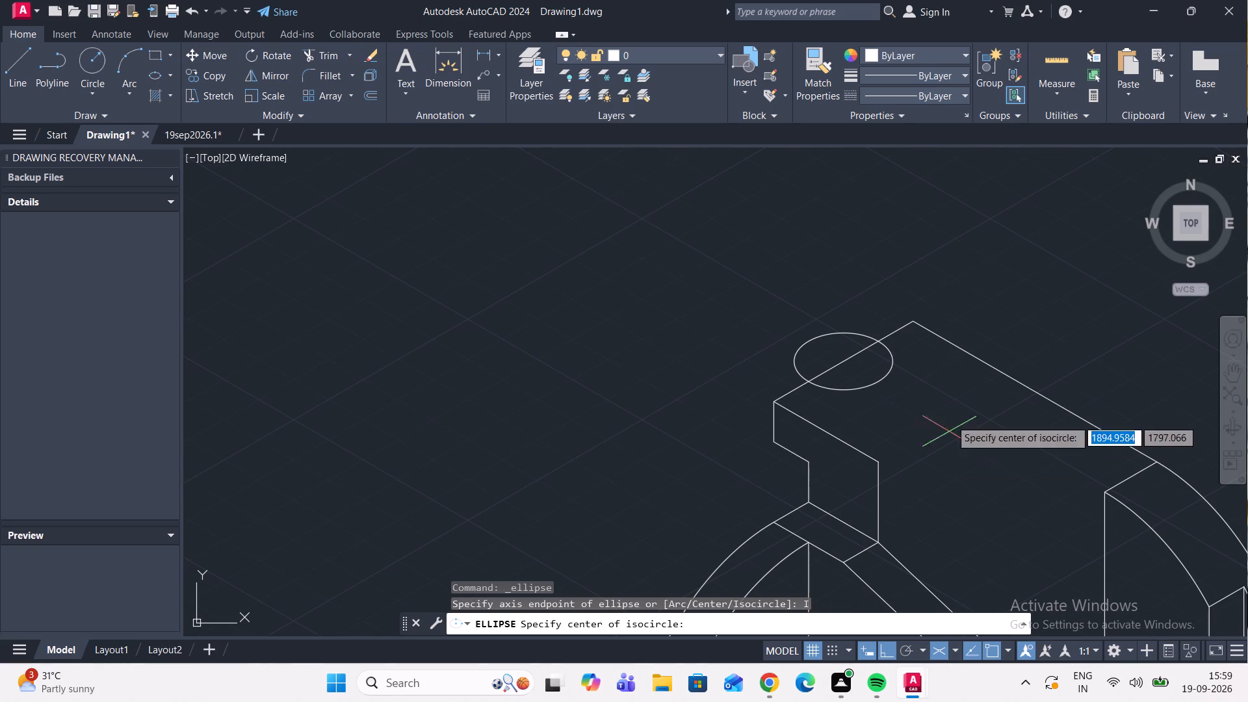
left_click(842, 362)
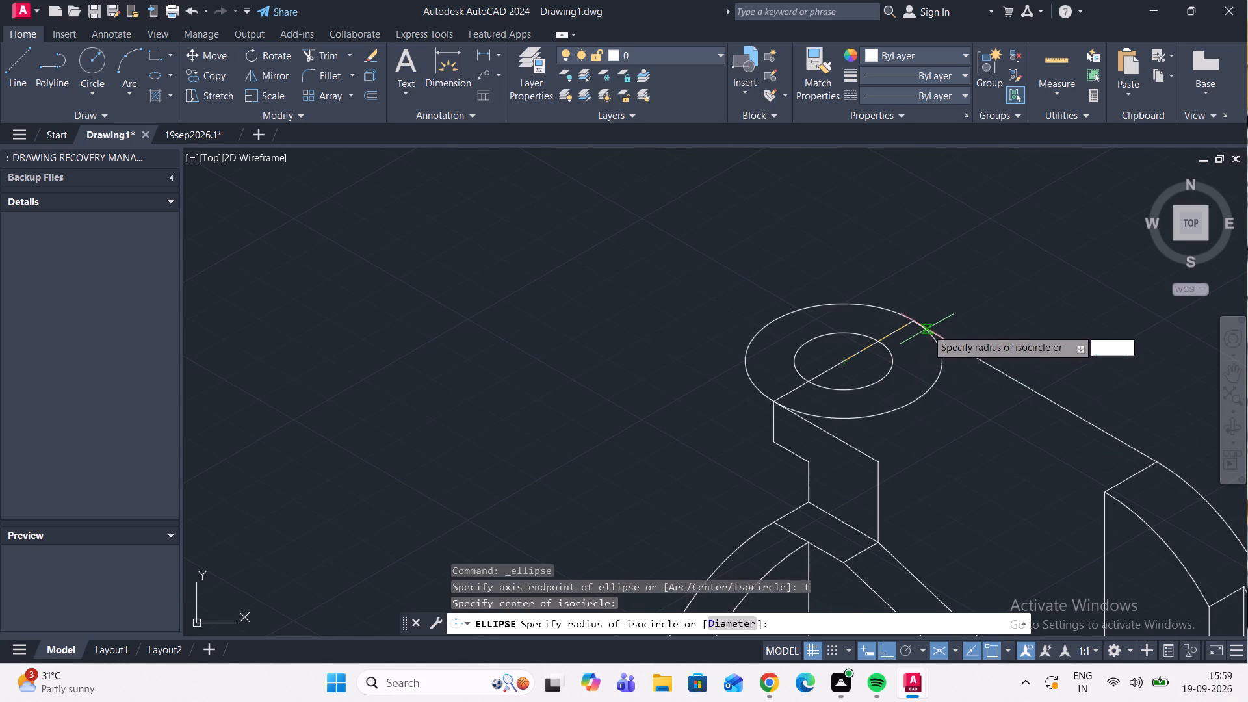
type("20")
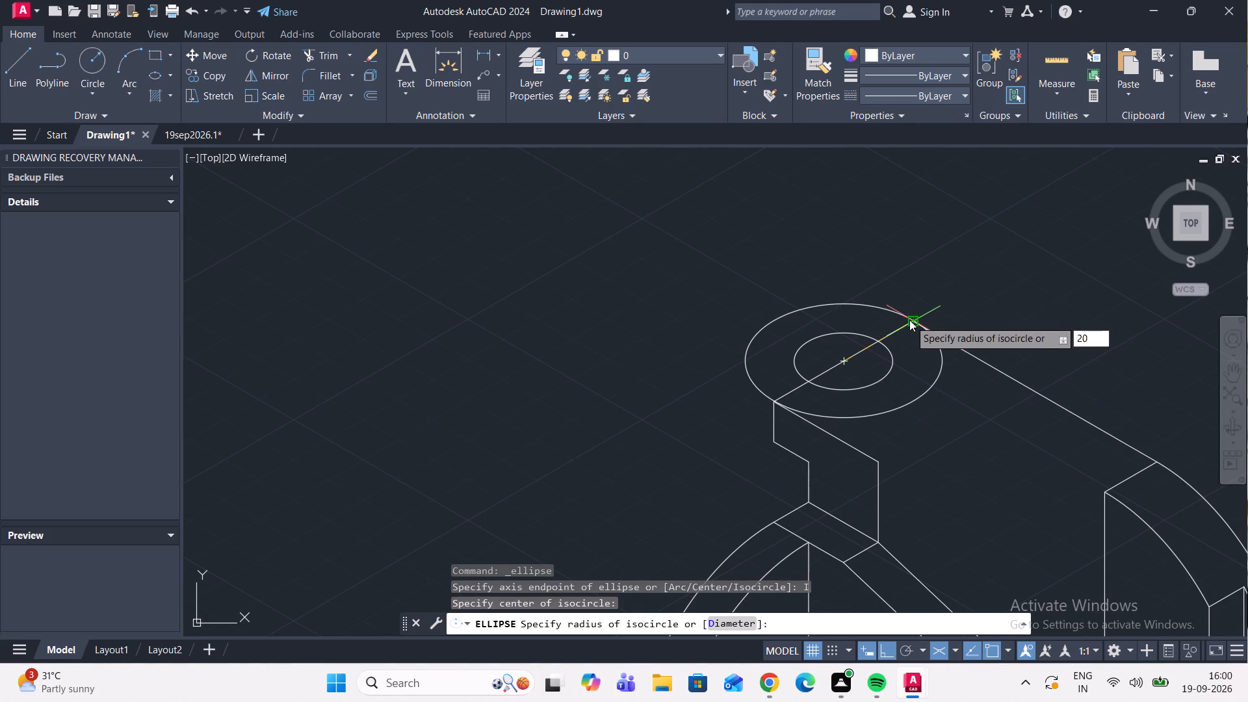
key("Return")
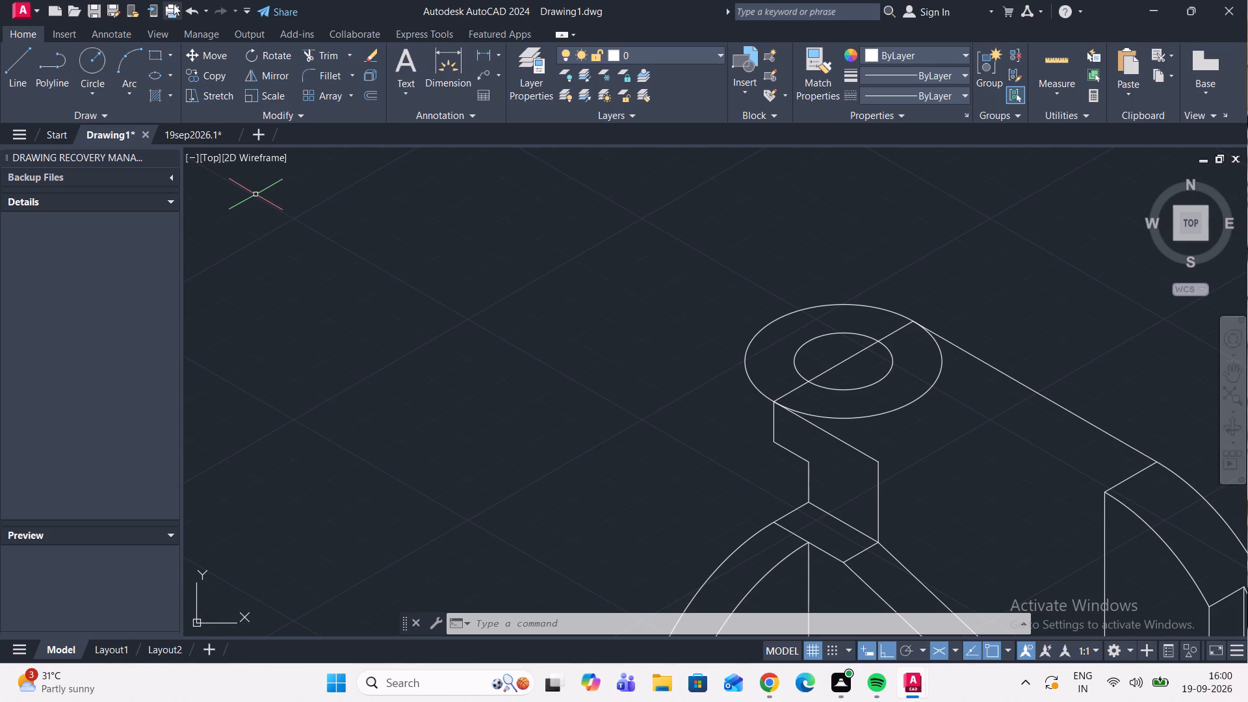
Start a circle centred on the common centre of the two isocircles on the stepped block's 30° top edge.
double_click(84, 70)
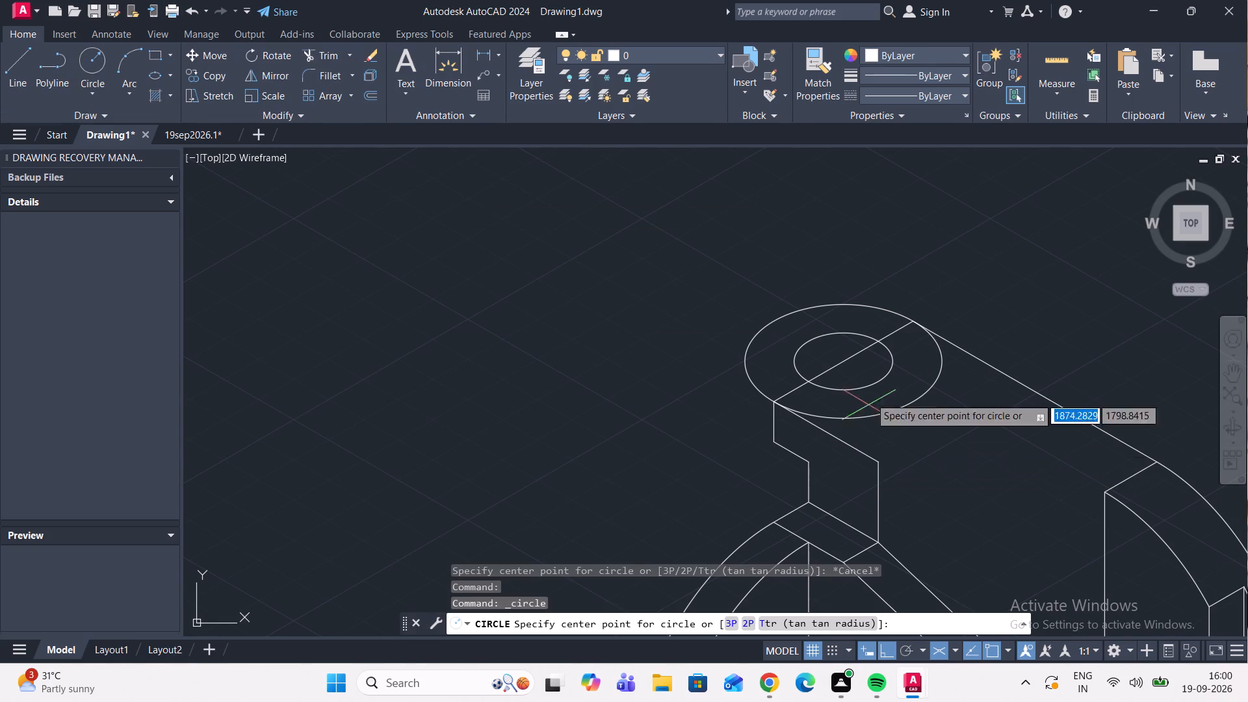
left_click(849, 365)
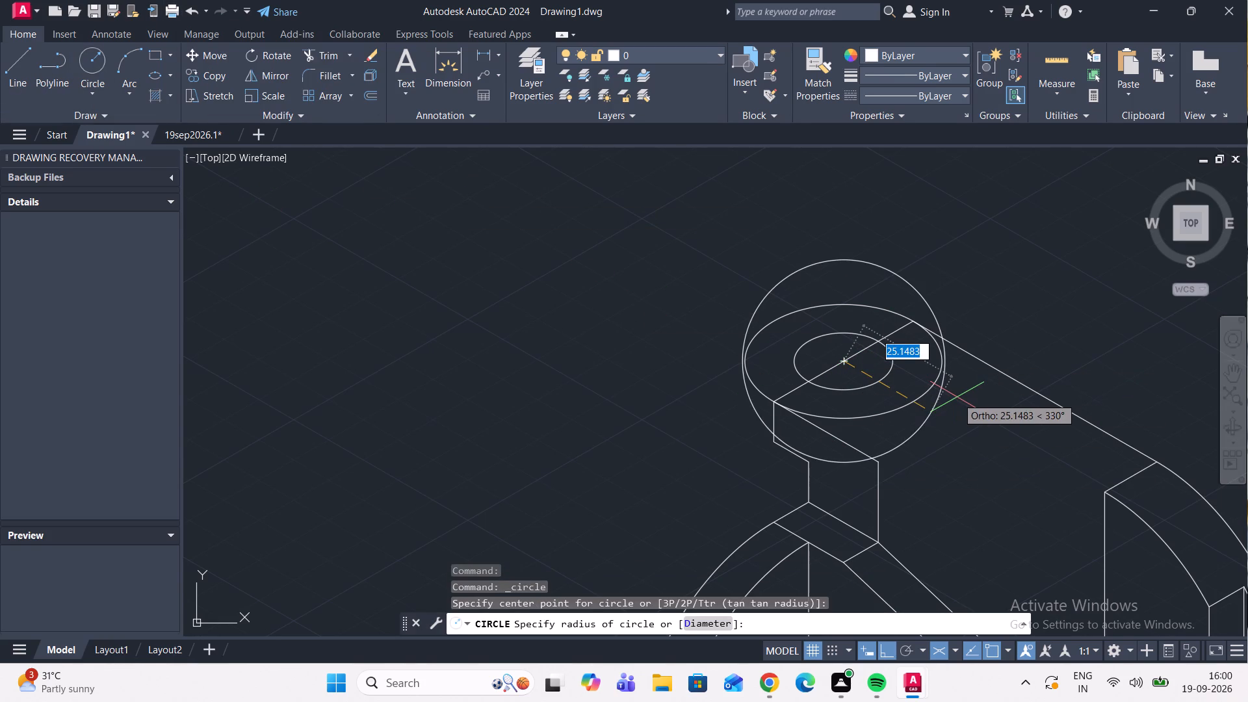
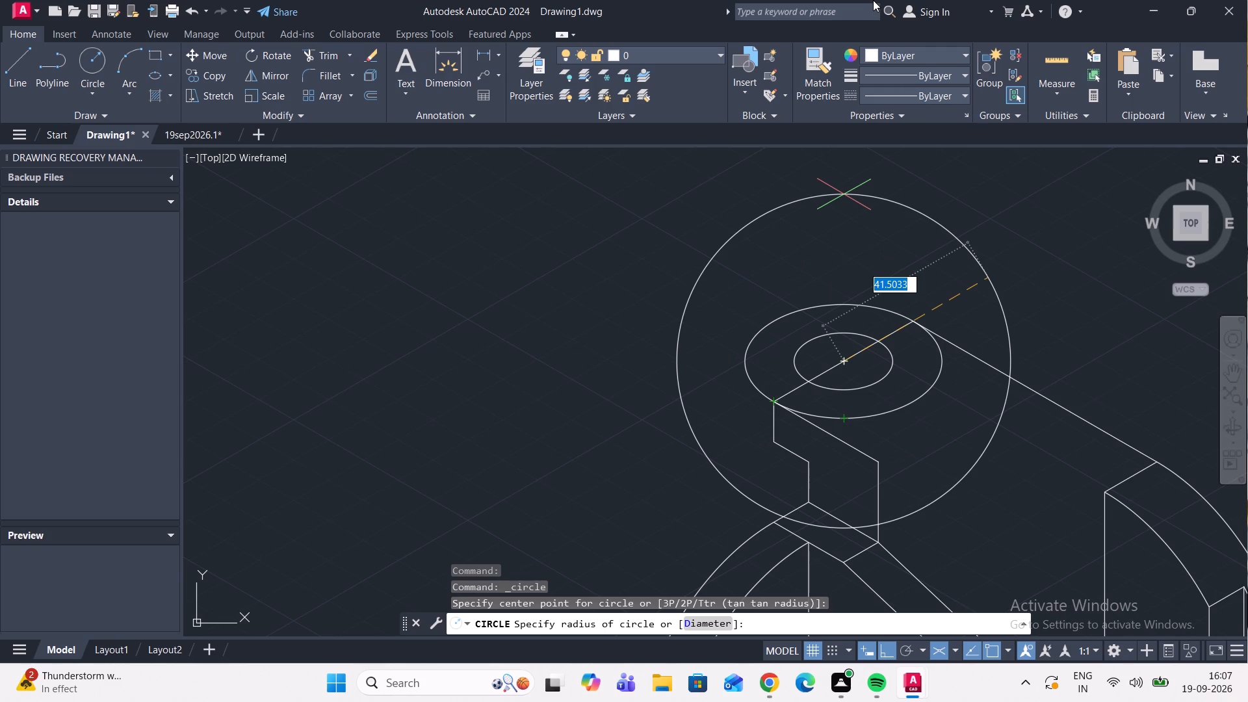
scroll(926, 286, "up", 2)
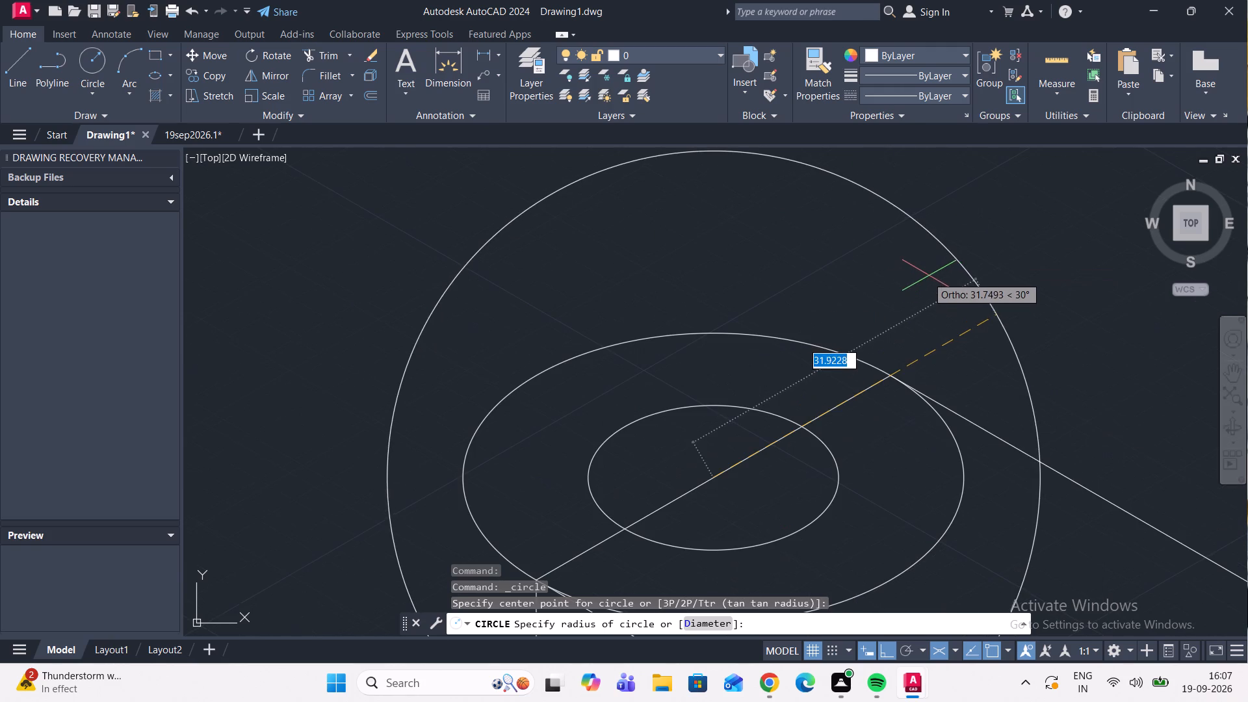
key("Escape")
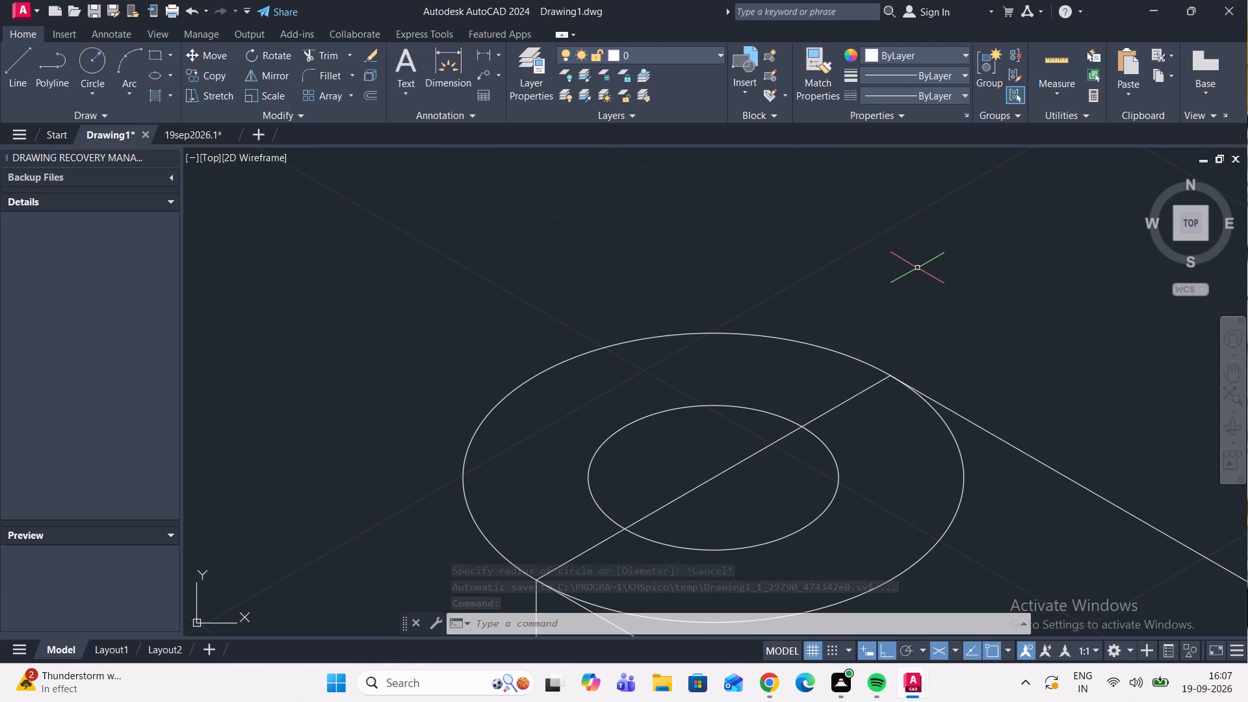
Draw a vertical line 10 long downward from the common centre of the isocircles on the stepped block's top.
scroll(900, 350, "down", 1)
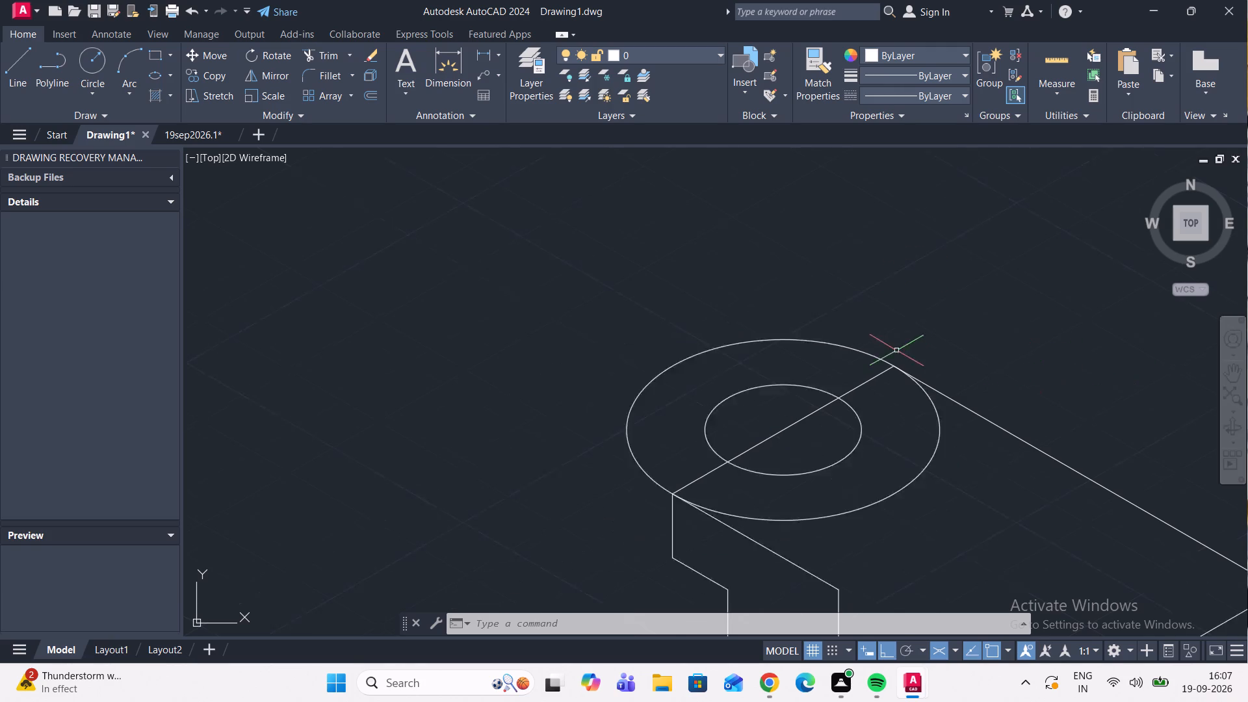
scroll(896, 350, "down", 1)
middle_click_drag(939, 354, 902, 315)
middle_click_drag(929, 355, 907, 311)
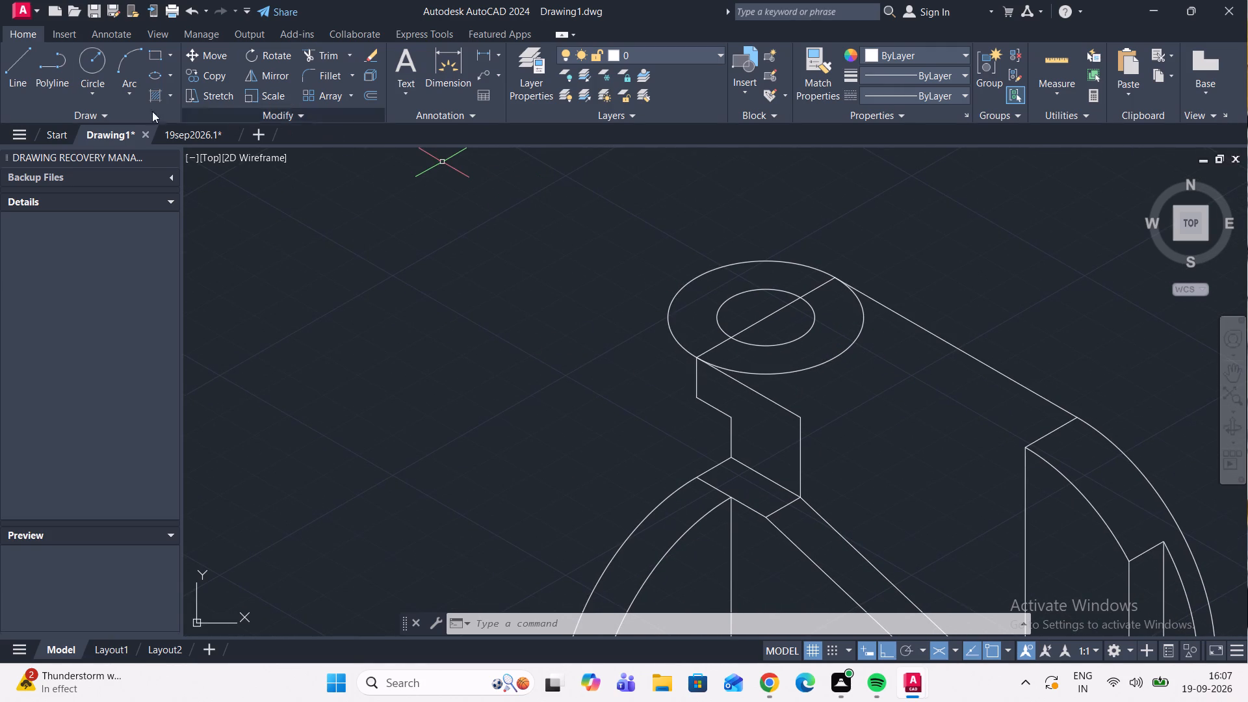
left_click(15, 66)
scroll(724, 350, "up", 3)
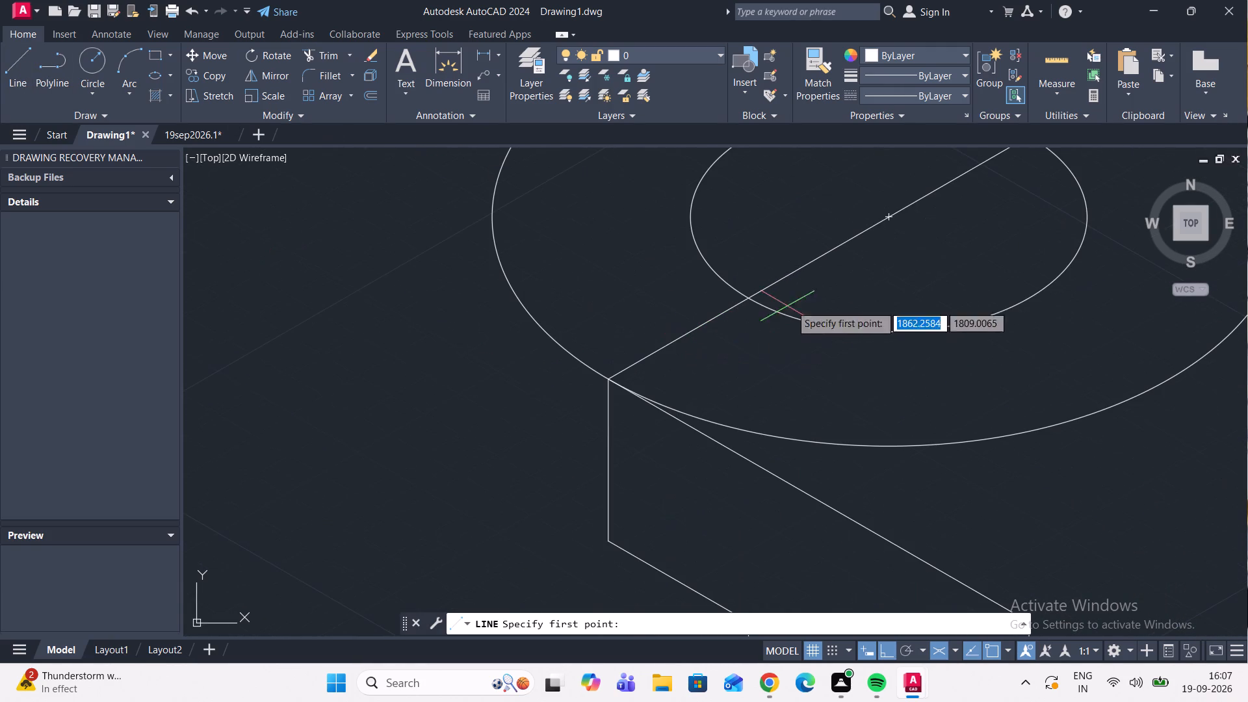
left_click(891, 216)
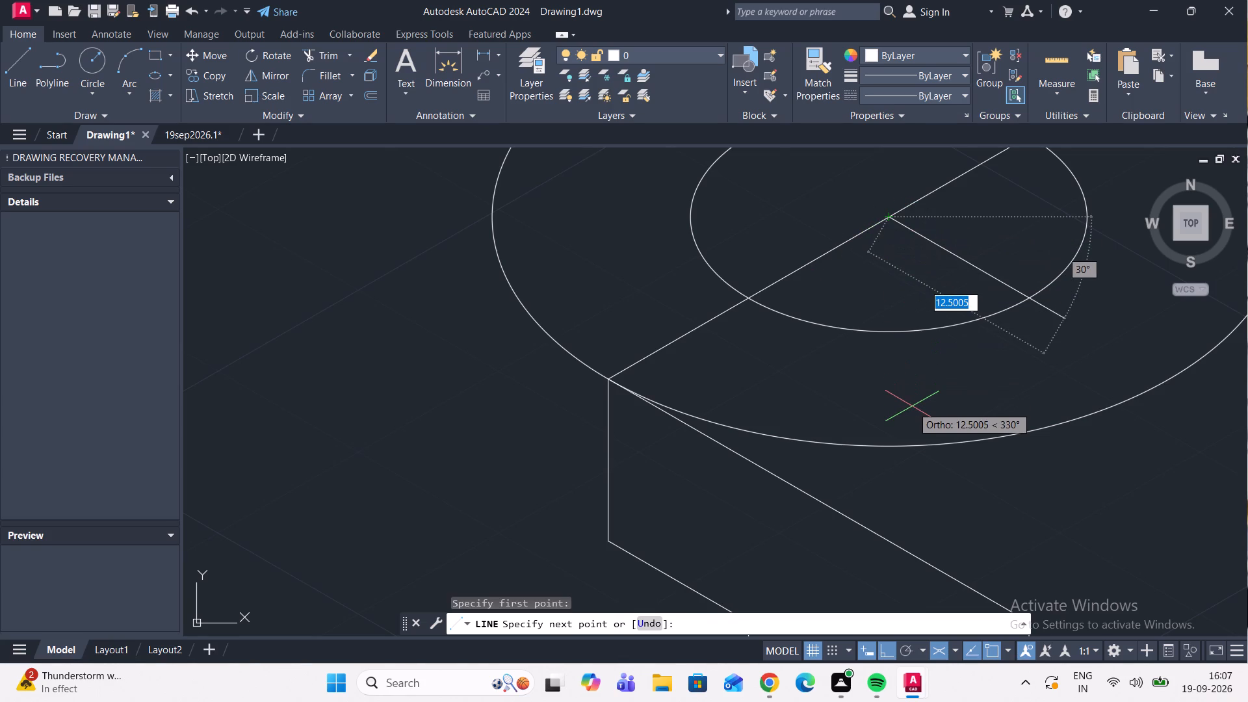
key("F5")
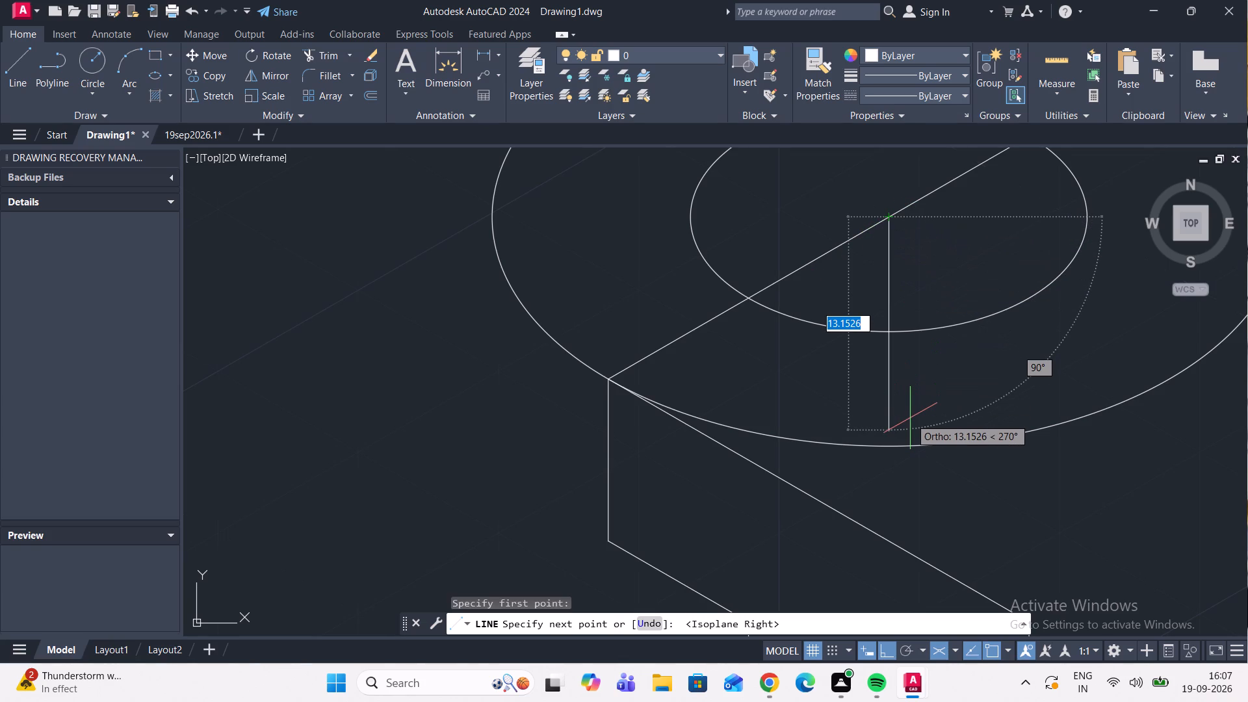
type("10")
key("Return")
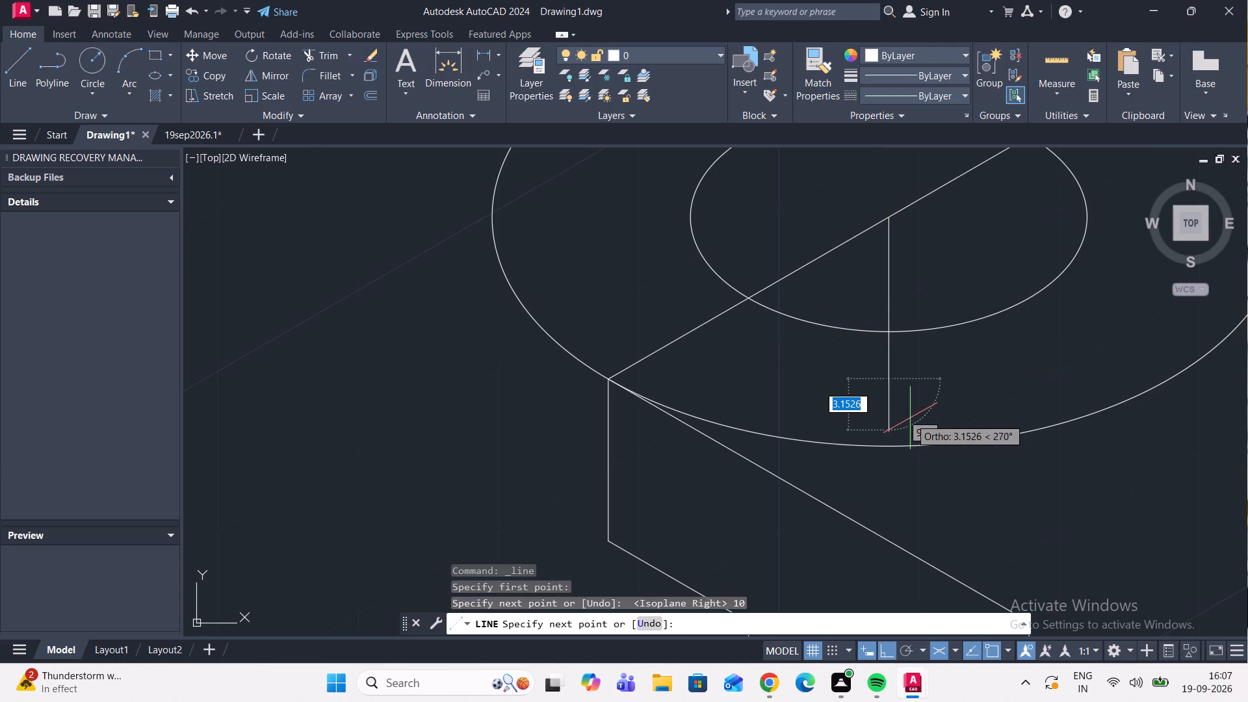
key("Escape")
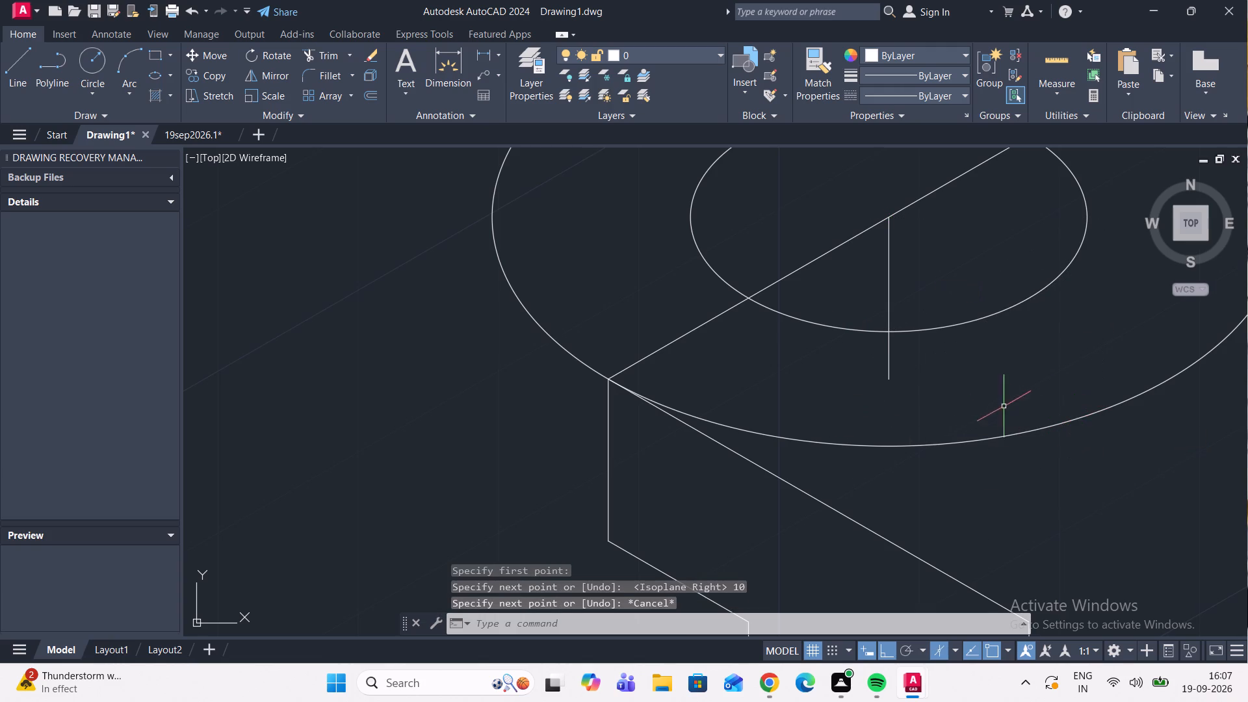
Draw a top-plane isocircle of radius 20 centred on the lower end of the 10-long vertical line.
left_click(174, 77)
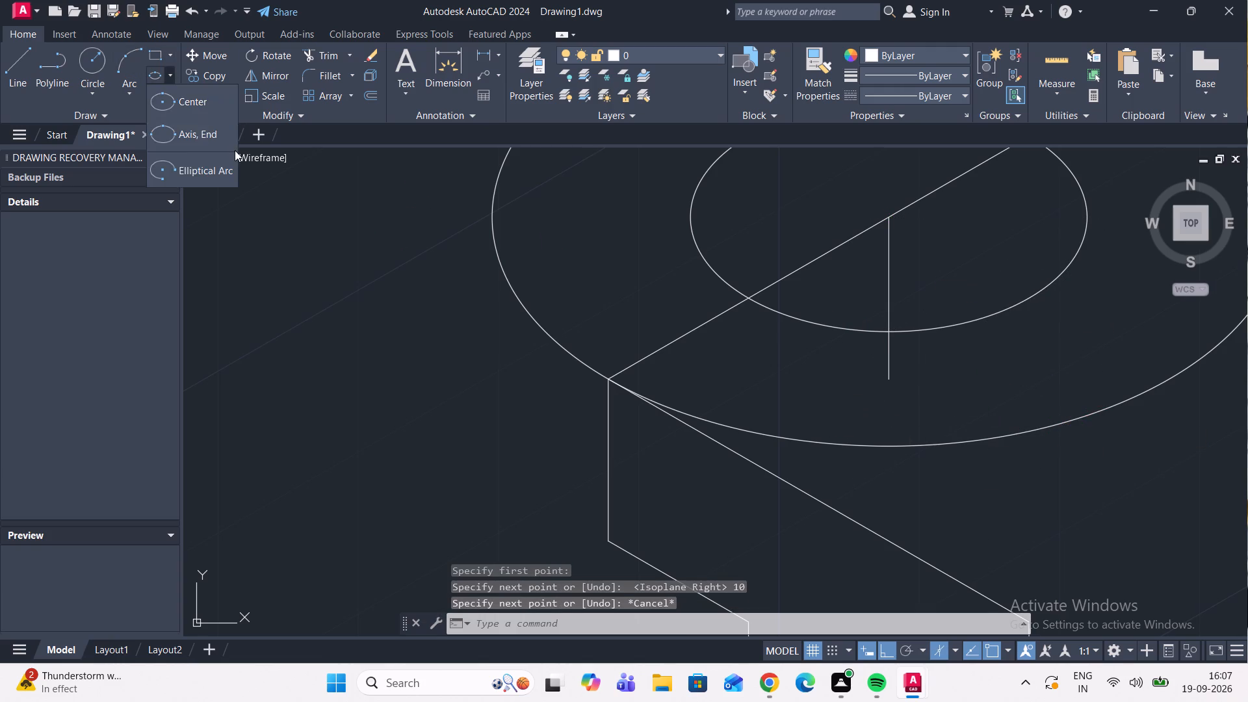
left_click(225, 137)
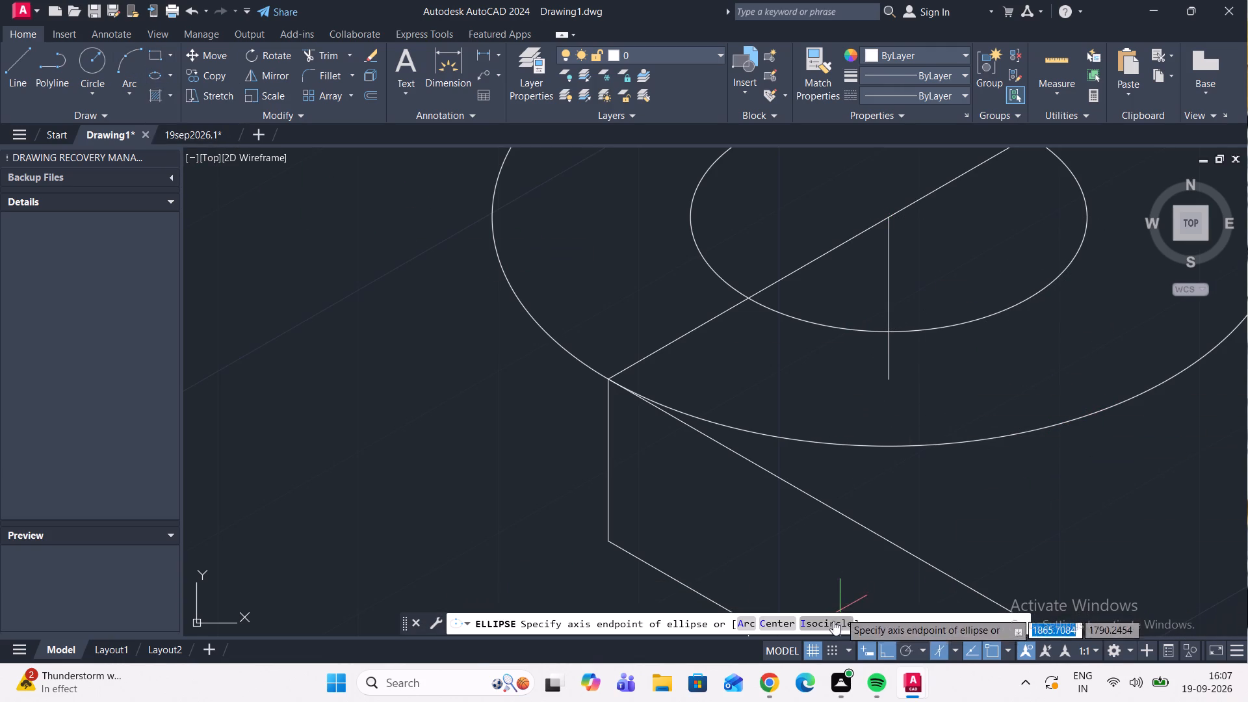
left_click(829, 625)
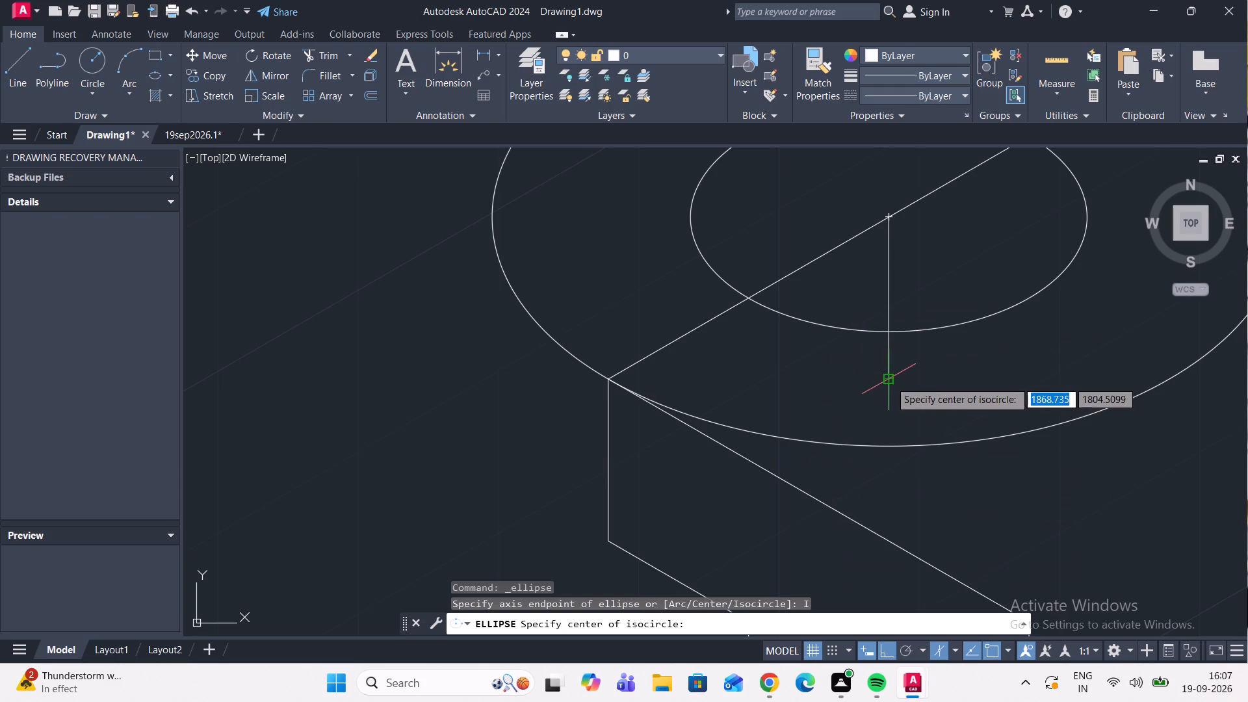
left_click(890, 381)
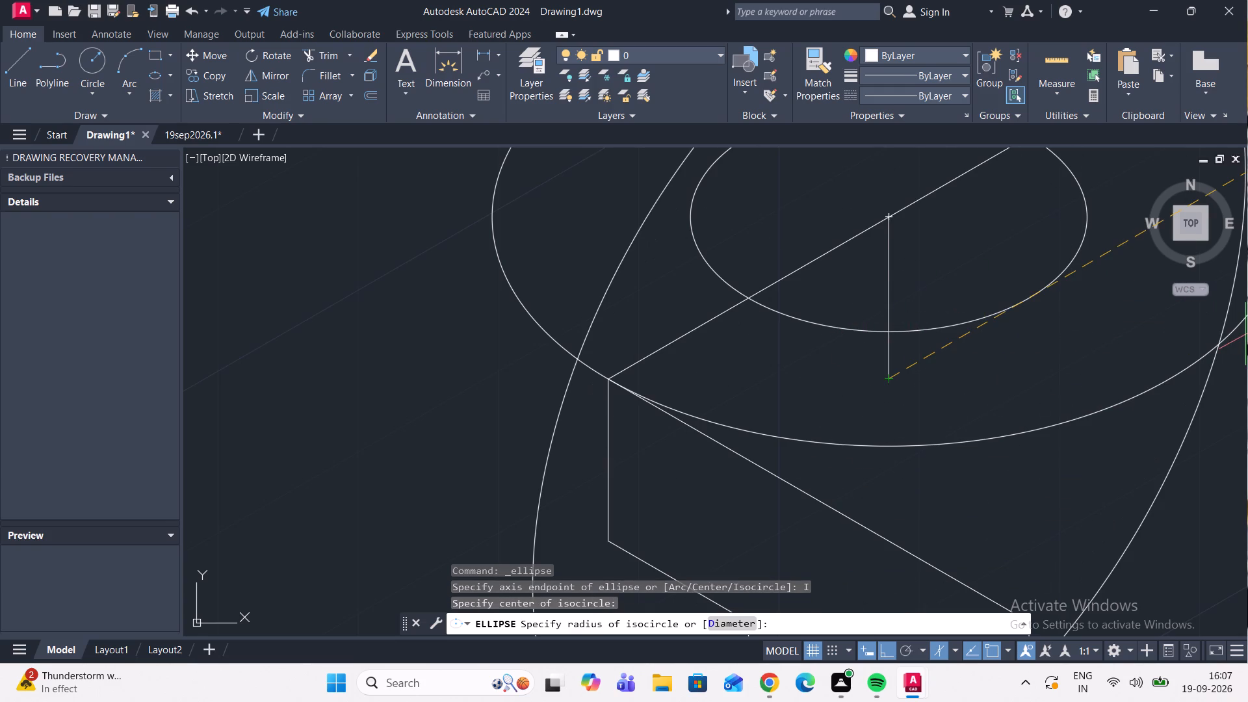
key("F5")
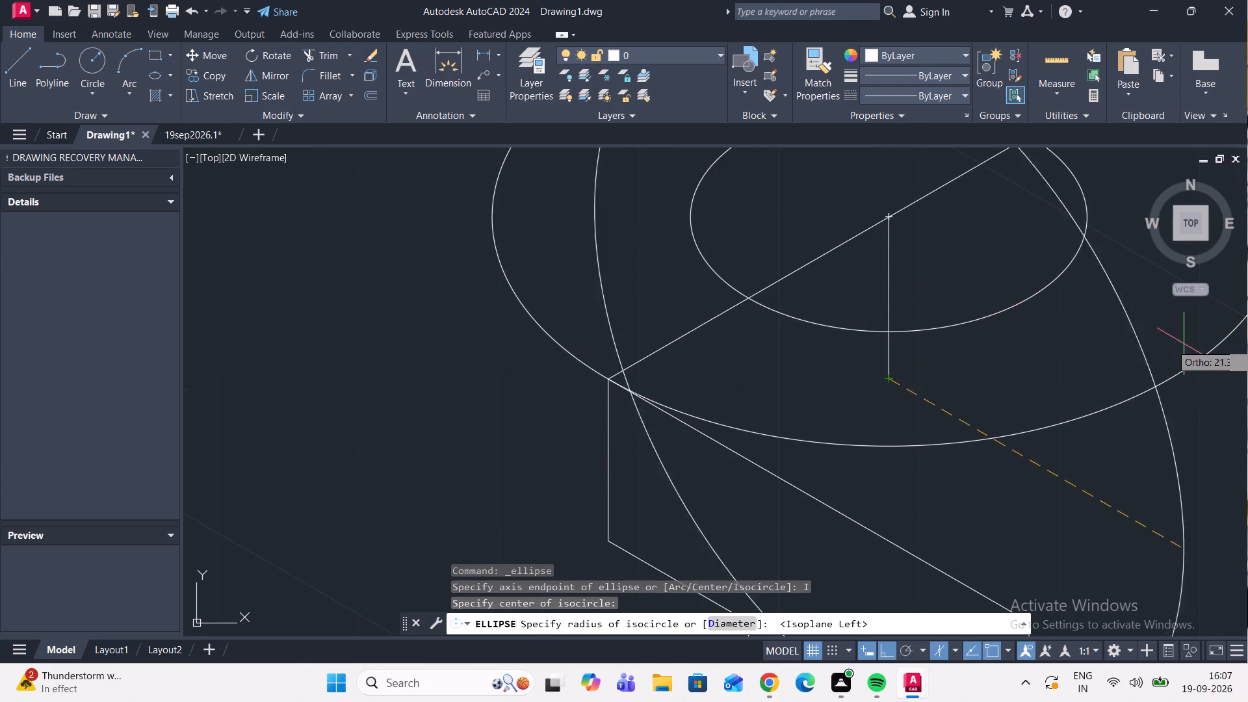
key("F5")
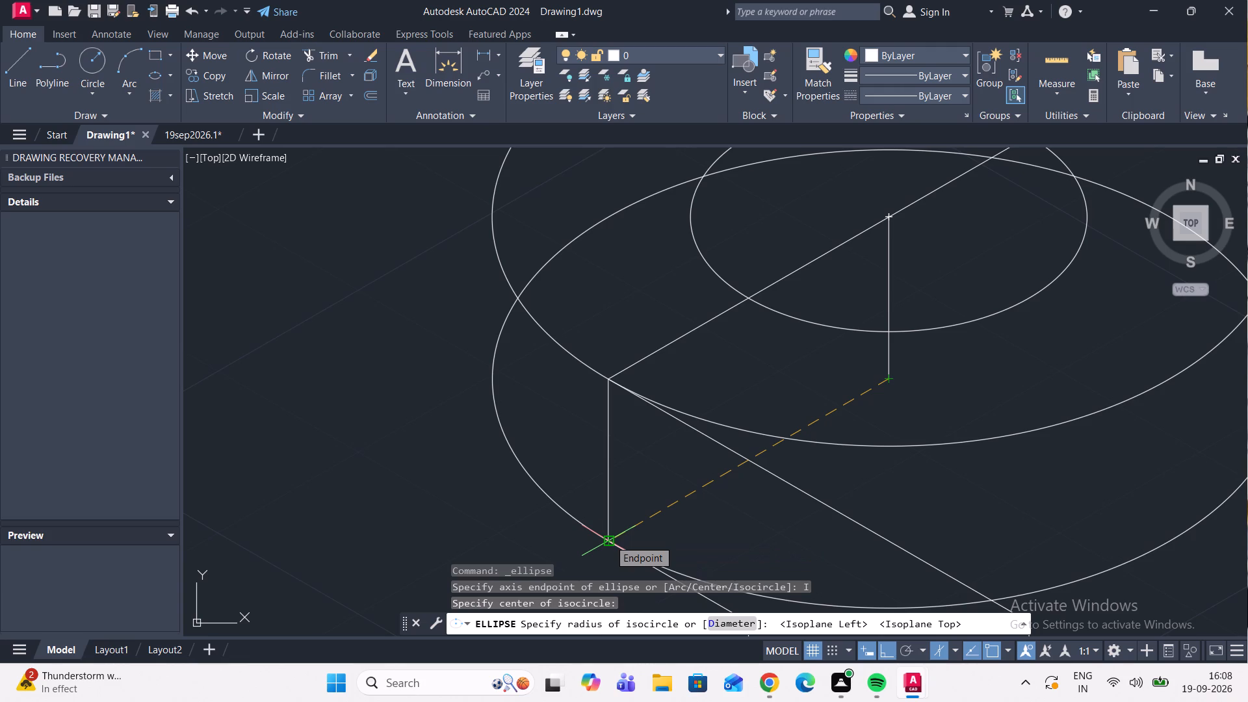
scroll(710, 405, "down", 3)
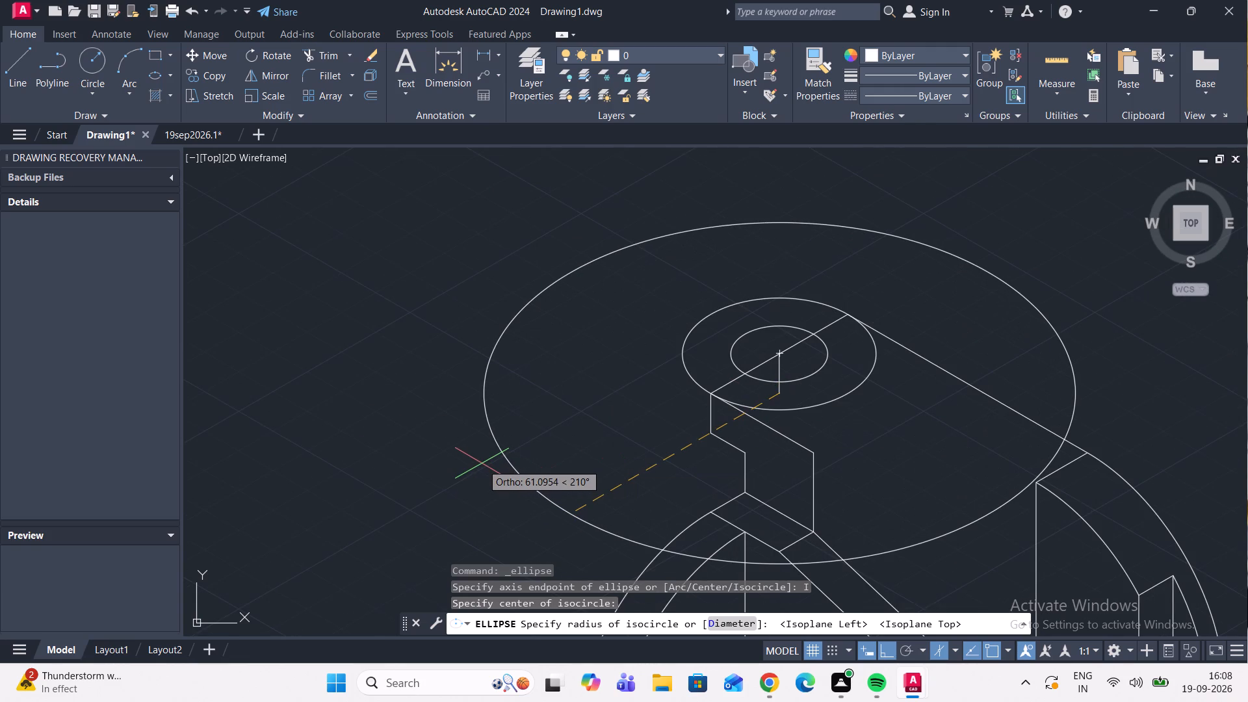
type("20")
key("Return")
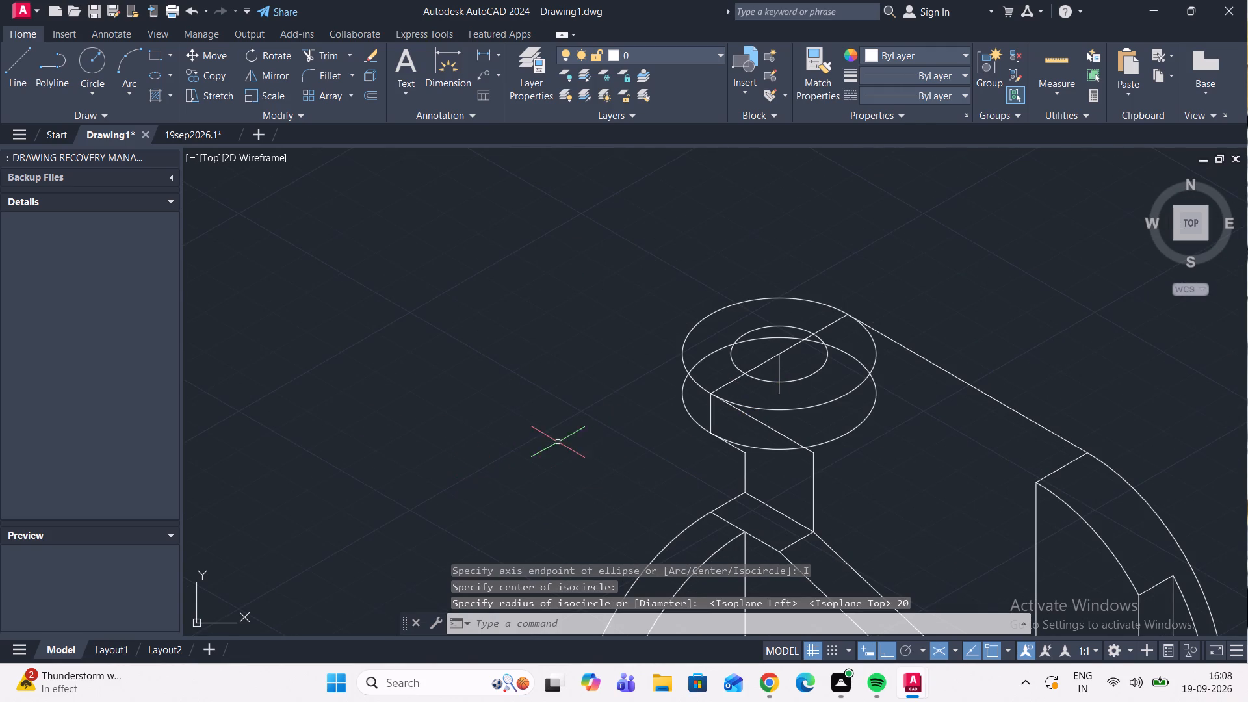
Draw a vertical line joining the leftmost quadrant points of the upper and lower radius-20 isocircles.
scroll(727, 383, "up", 1)
left_click(15, 71)
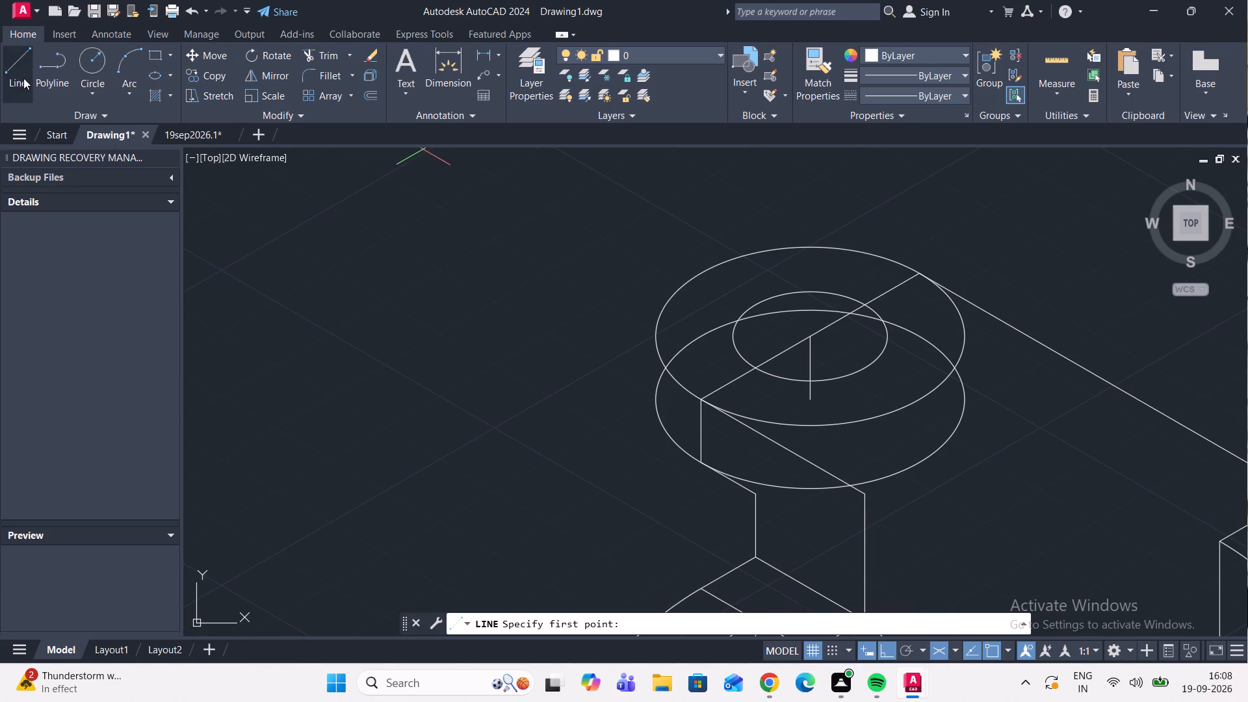
scroll(704, 404, "up", 2)
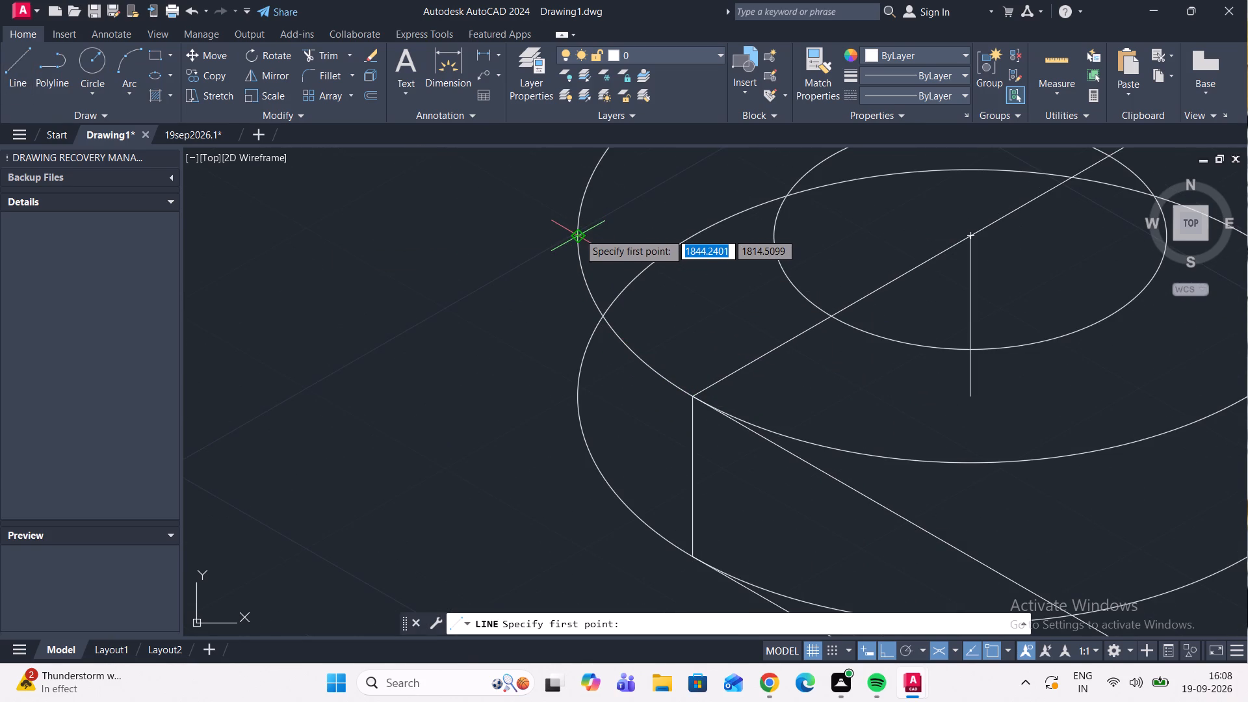
left_click(578, 235)
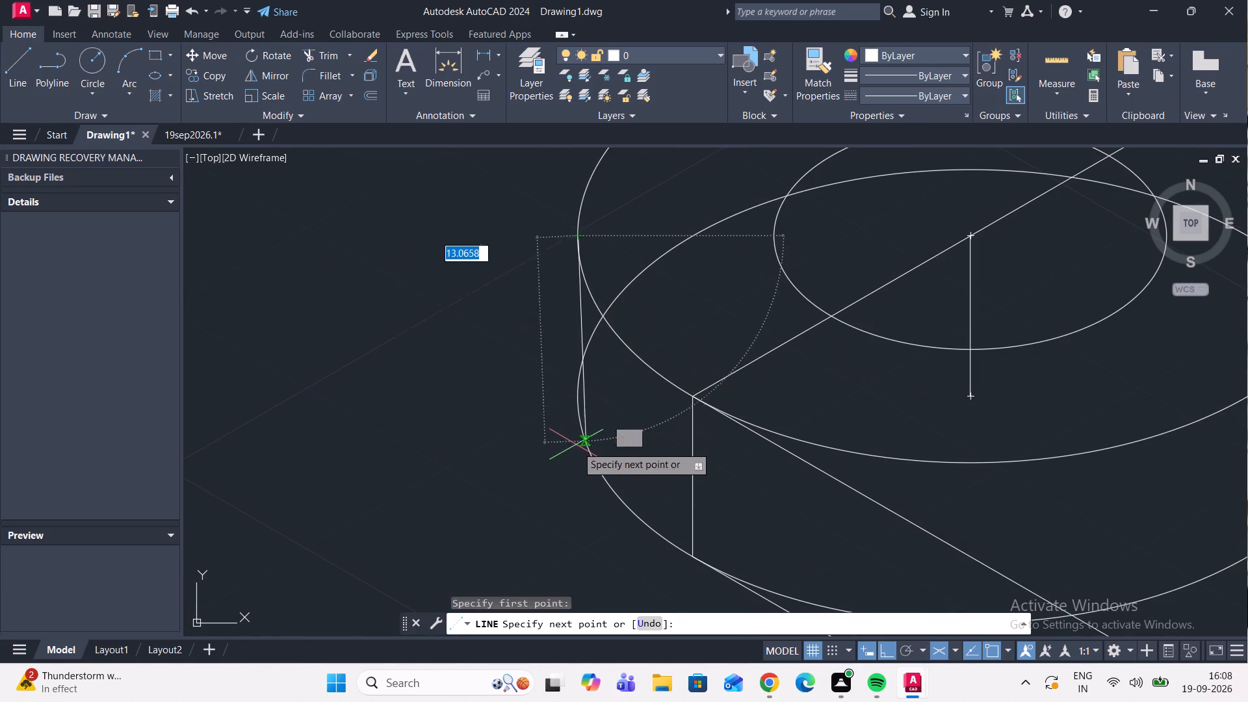
left_click(582, 396)
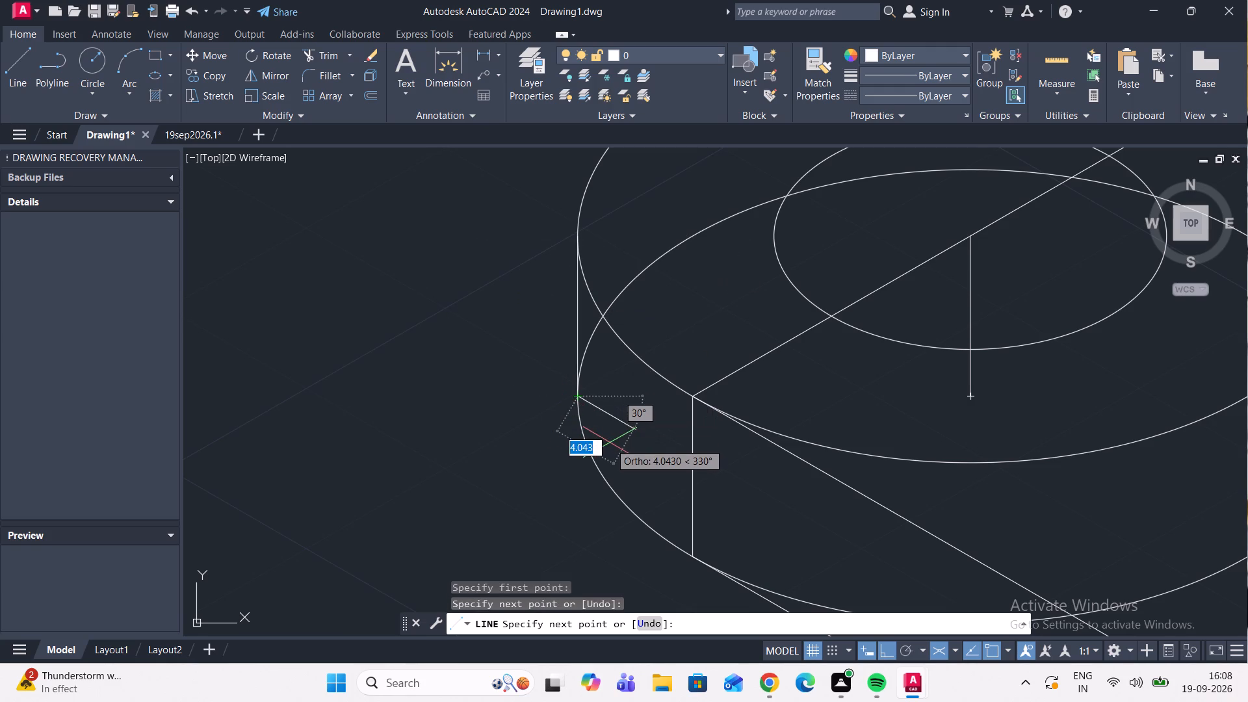
key("Escape")
Trim away the parts of the lower radius-20 isocircle that lie inside the upper radius-20 isocircle.
left_click(331, 60)
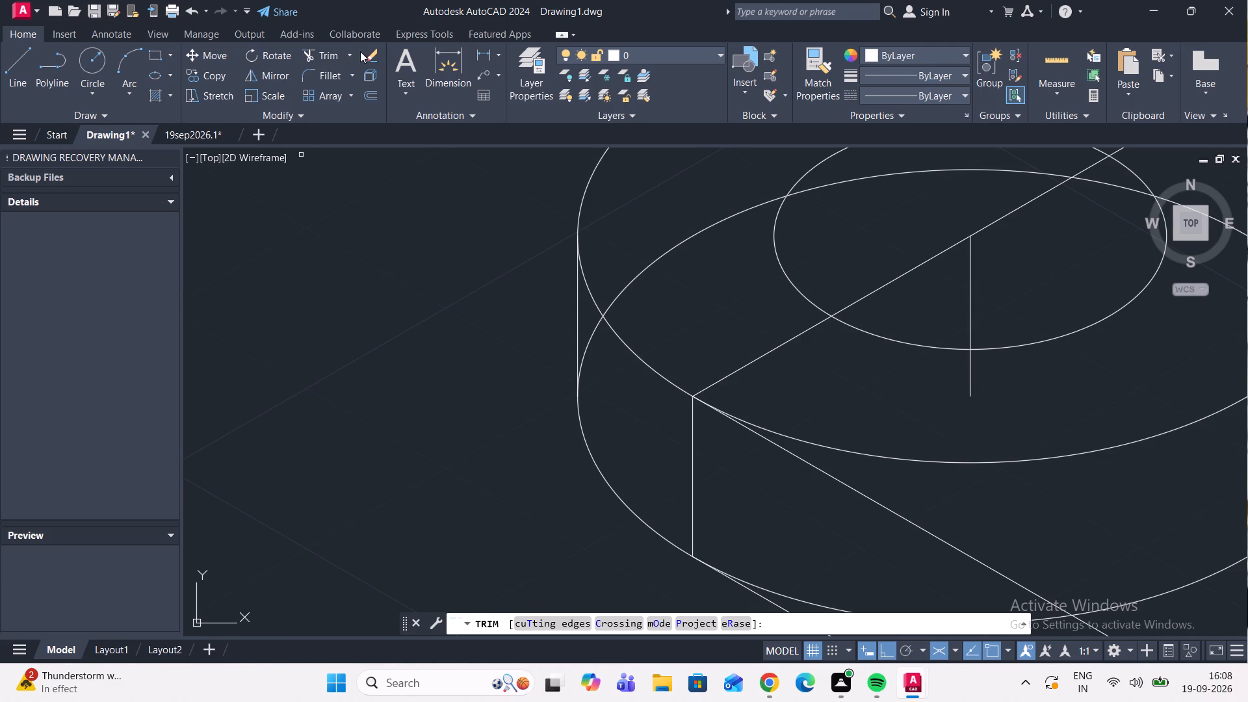
left_click(333, 60)
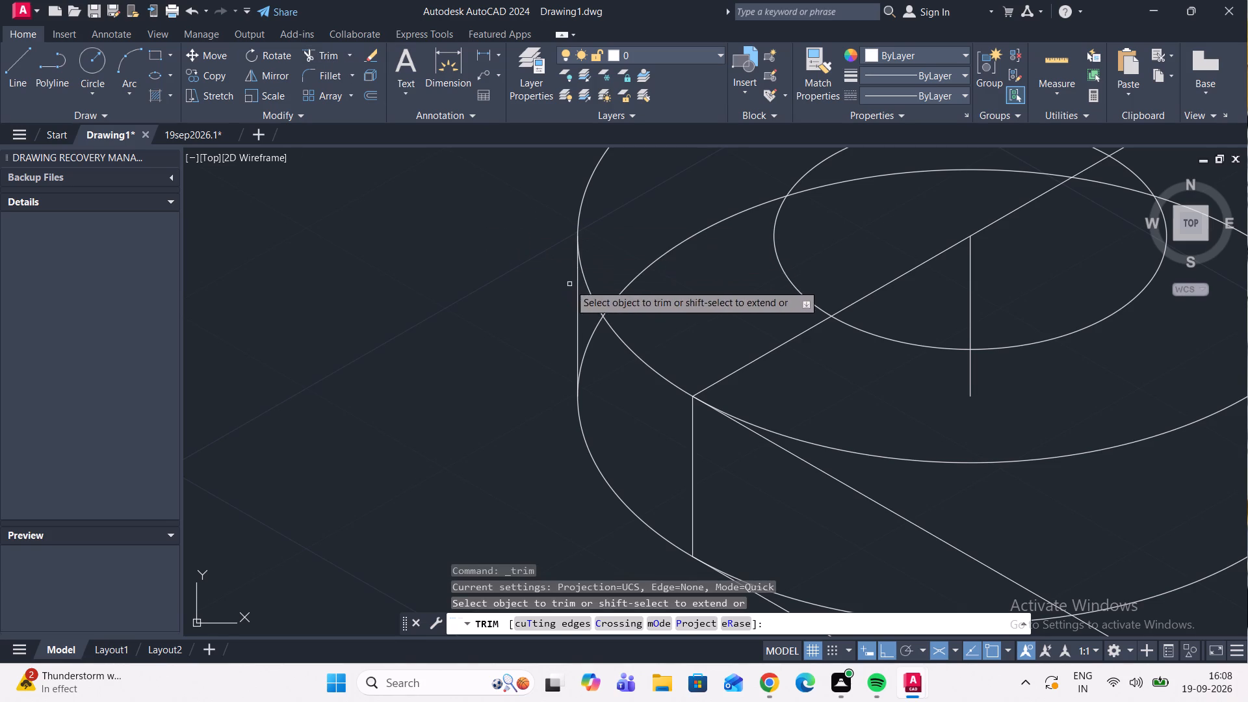
left_click(595, 335)
left_click(616, 295)
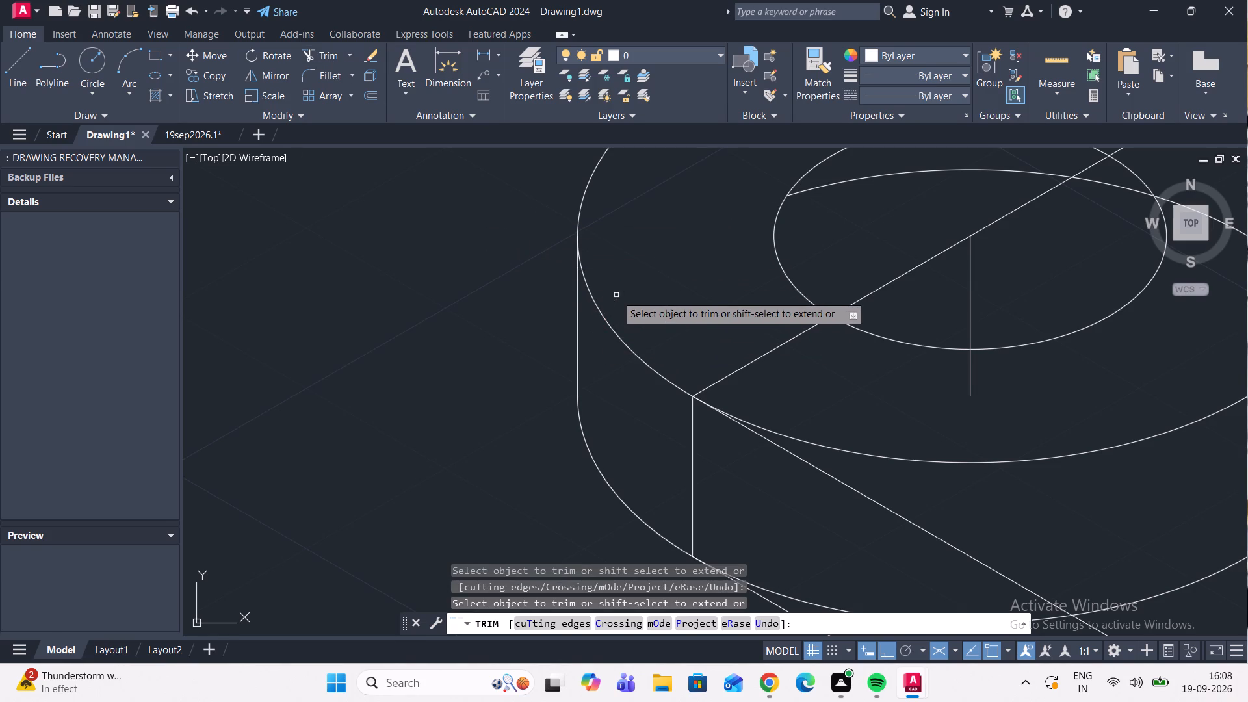
scroll(686, 257, "down", 2)
middle_click_drag(684, 254, 642, 276)
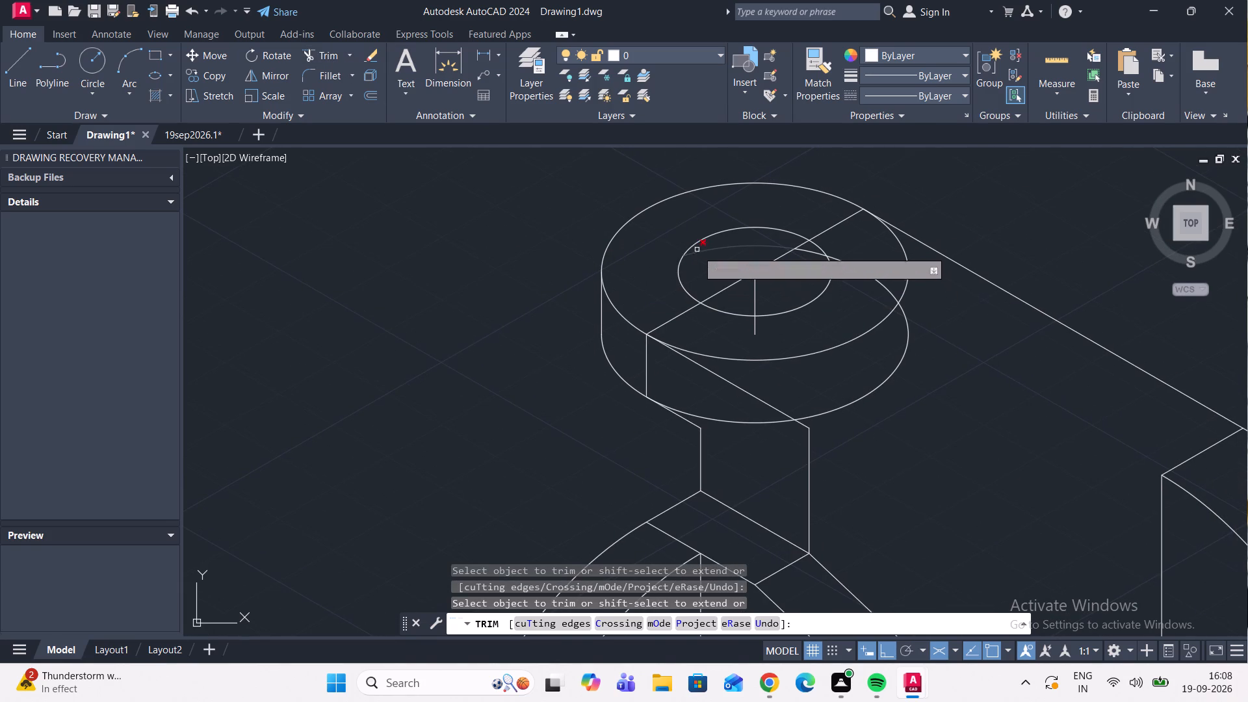
left_click(699, 253)
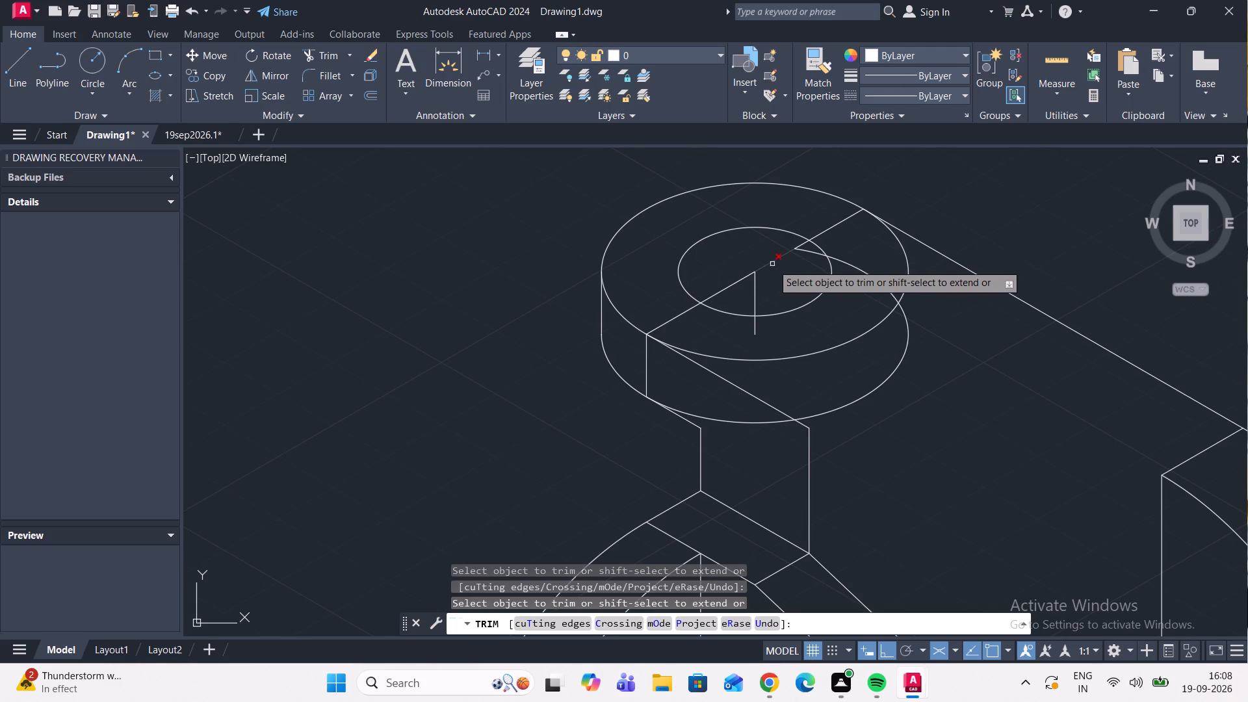
scroll(801, 258, "up", 2)
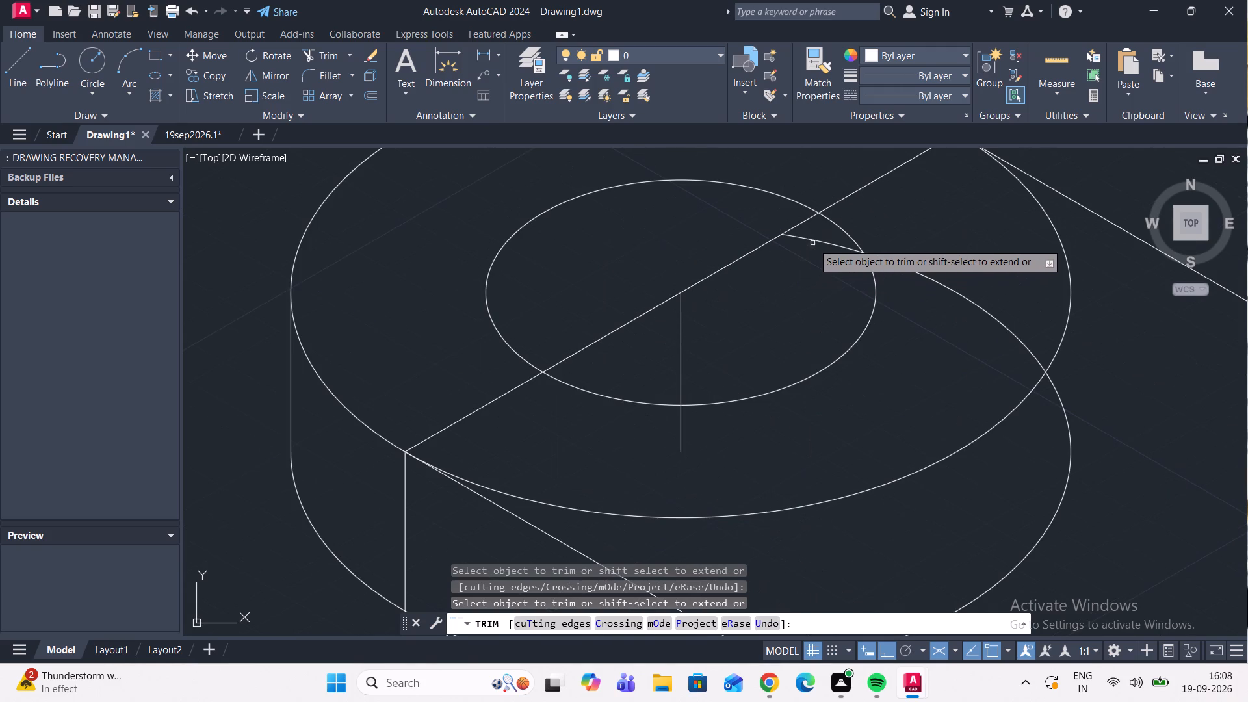
left_click(814, 242)
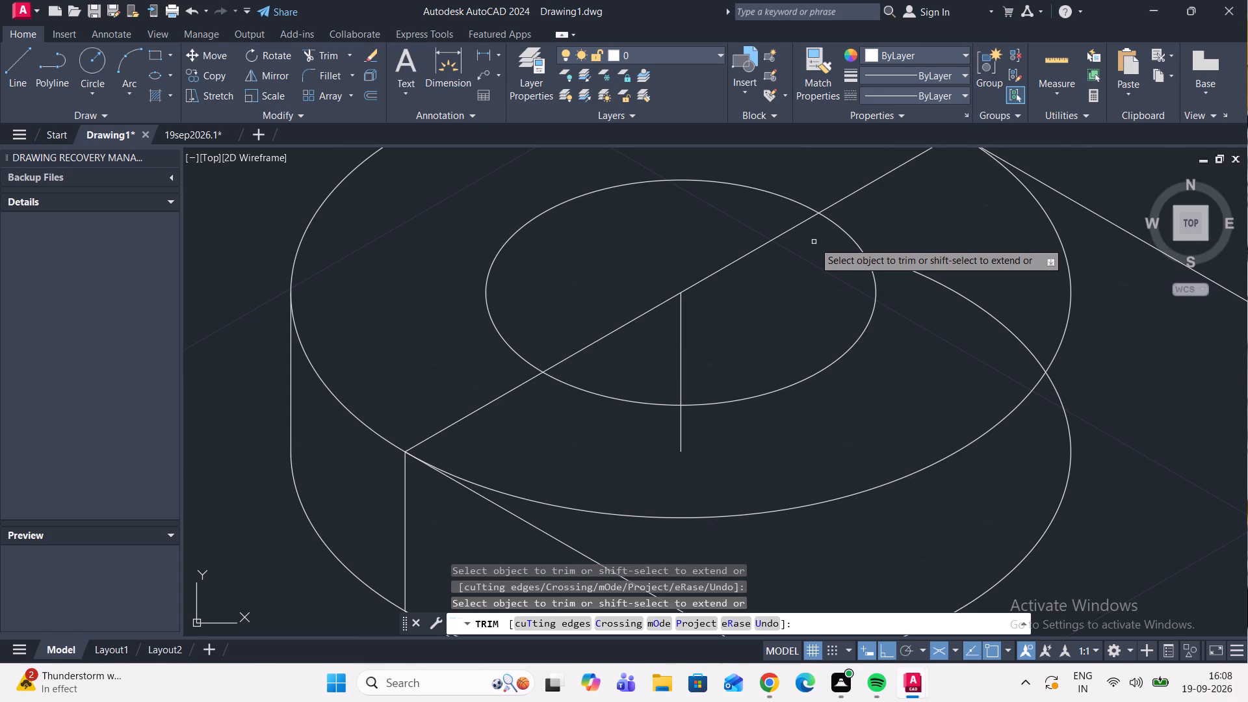
left_click(920, 276)
Trim the rest of the lower isocircle across the stepped block, keeping only the arc between the tangent line and the block's short vertical edge.
scroll(924, 266, "down", 3)
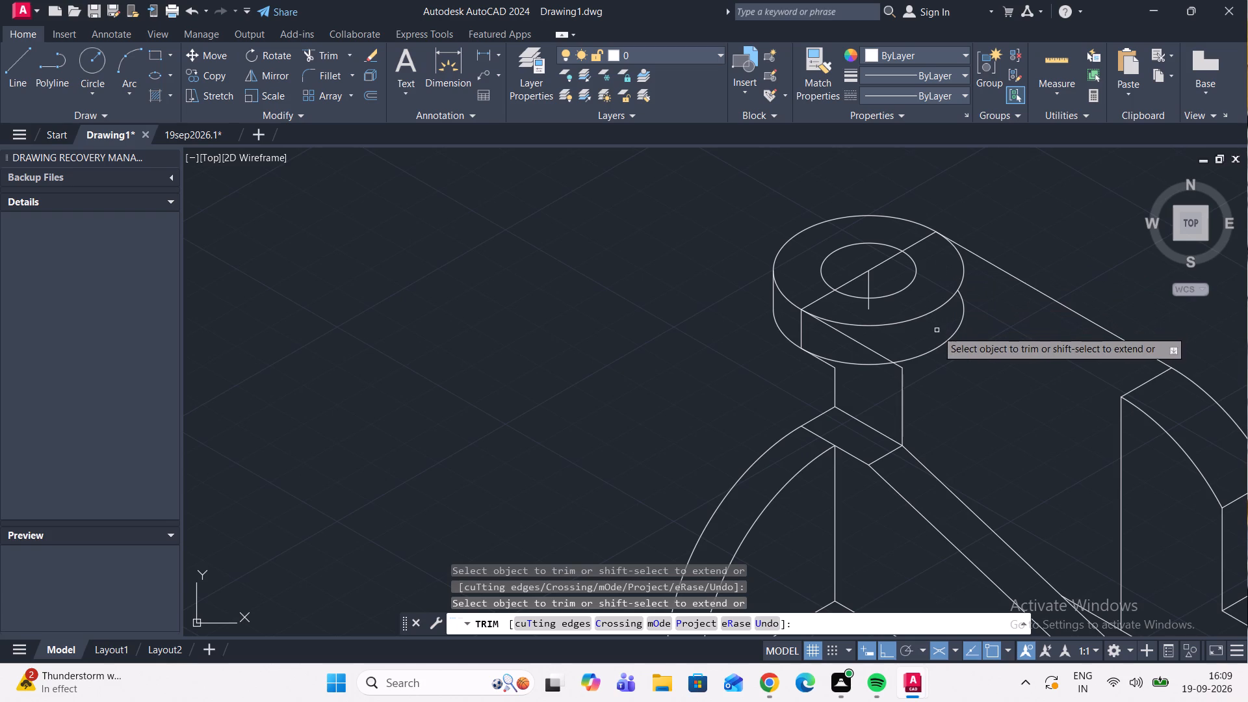
left_click(942, 343)
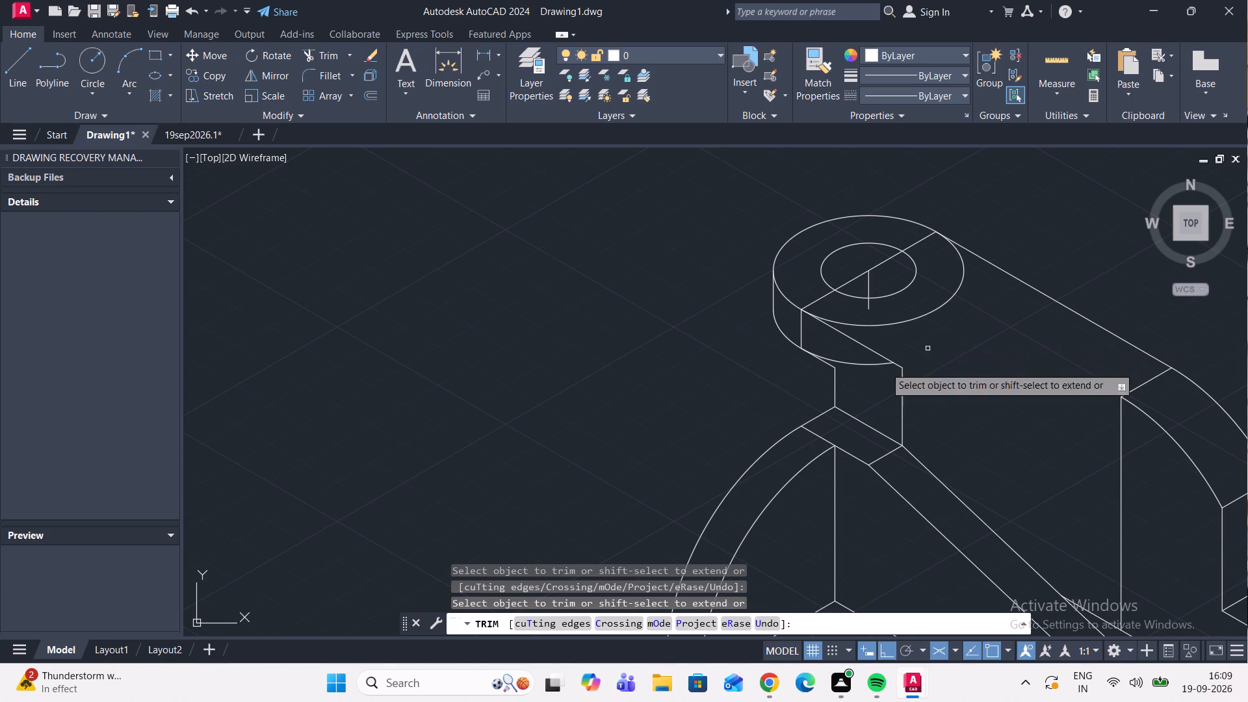
left_click(876, 364)
scroll(814, 363, "up", 5)
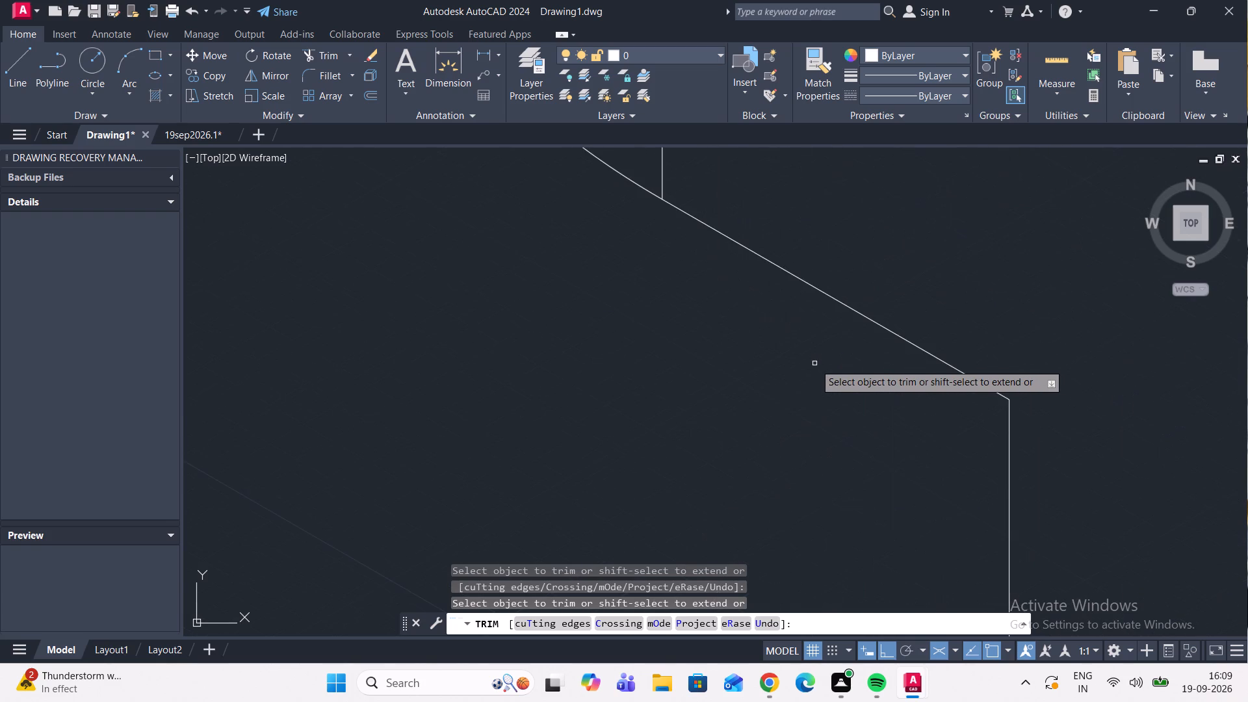
scroll(814, 363, "down", 3)
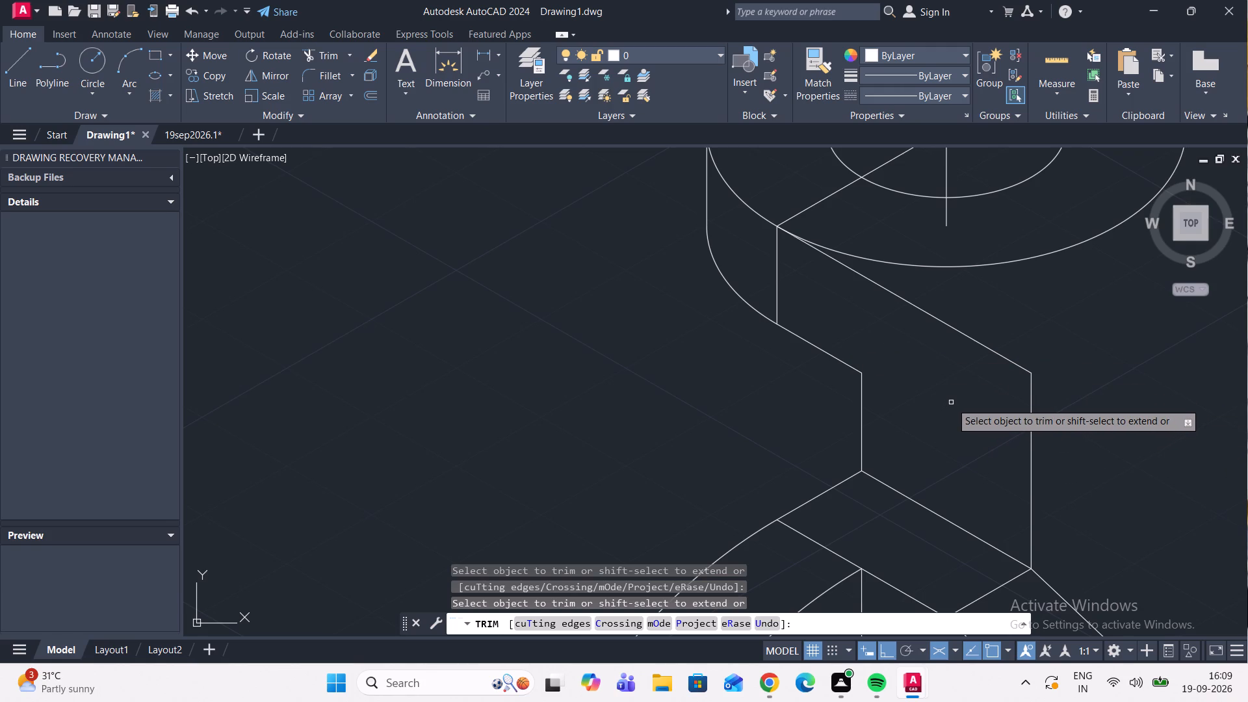
key("Escape")
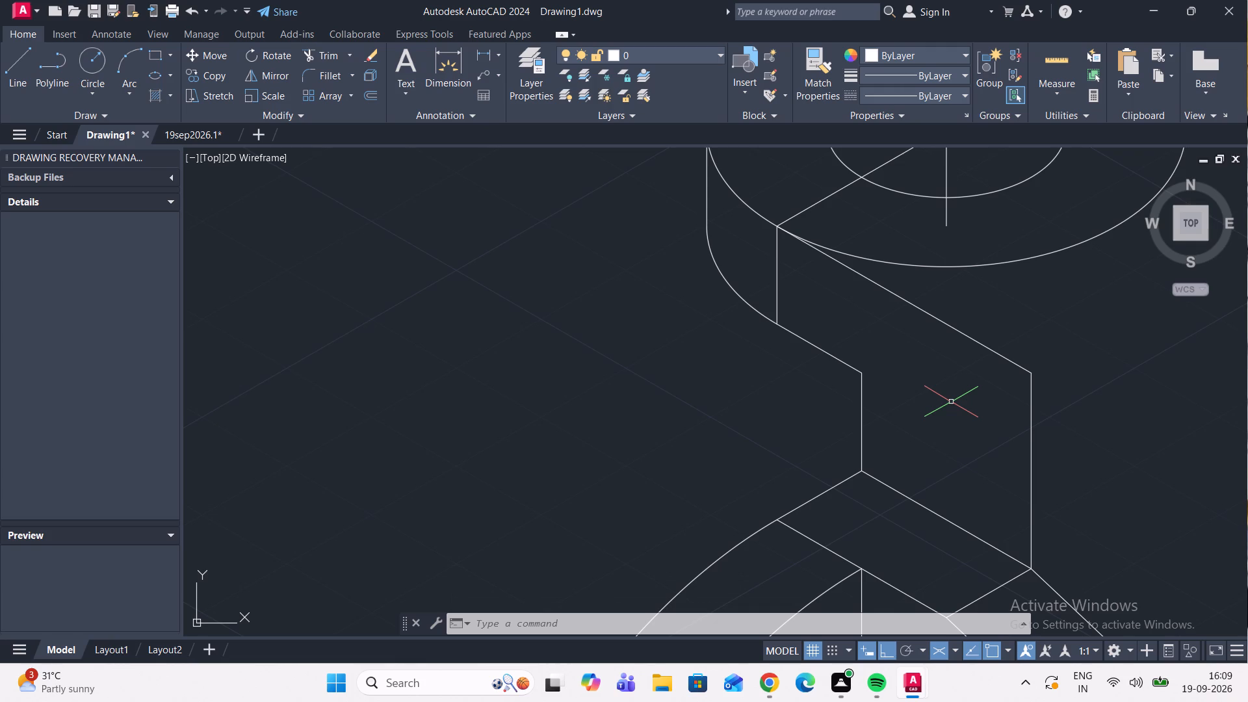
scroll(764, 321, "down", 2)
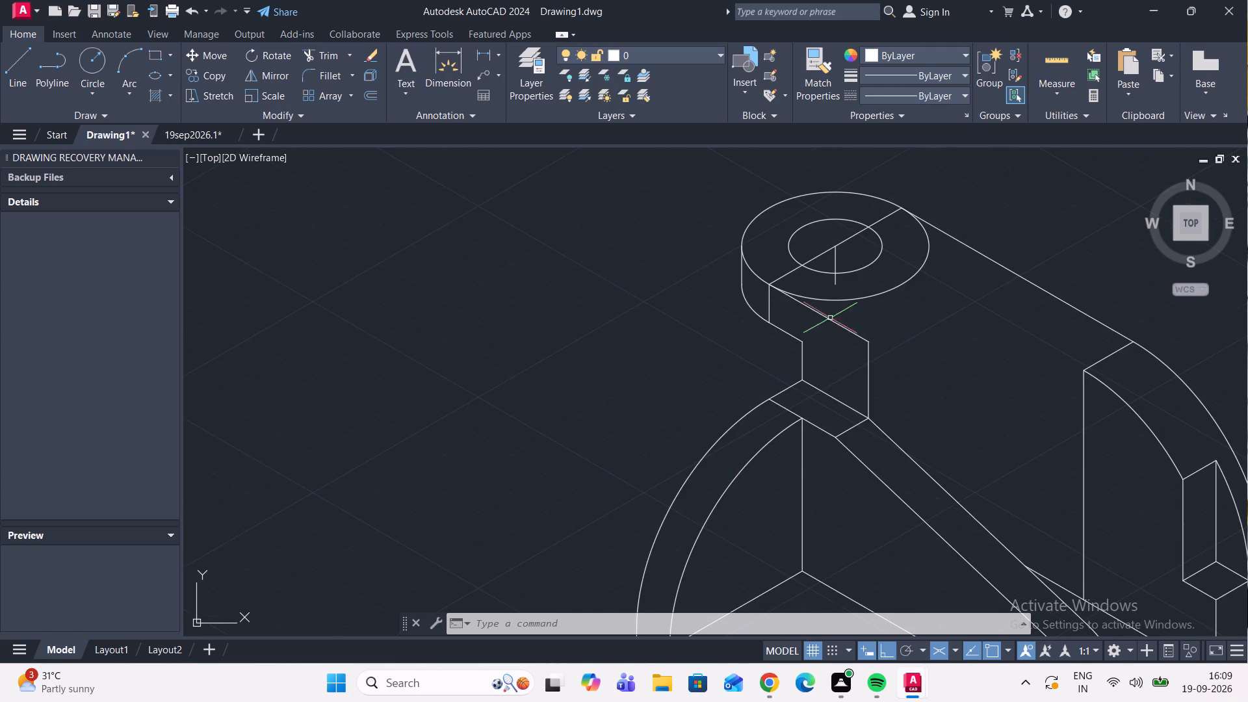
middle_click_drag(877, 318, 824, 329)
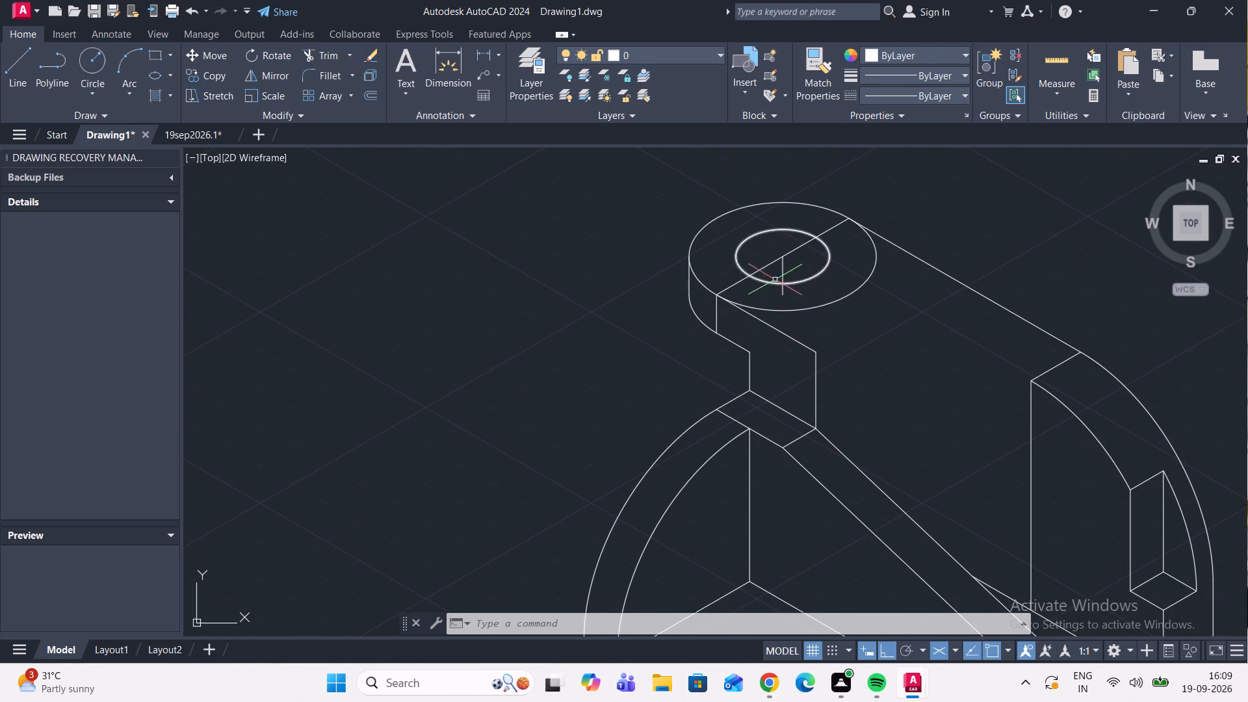
Delete the short vertical construction line at the centre of the hole in the block's rounded end.
scroll(775, 275, "up", 3)
left_click(801, 257)
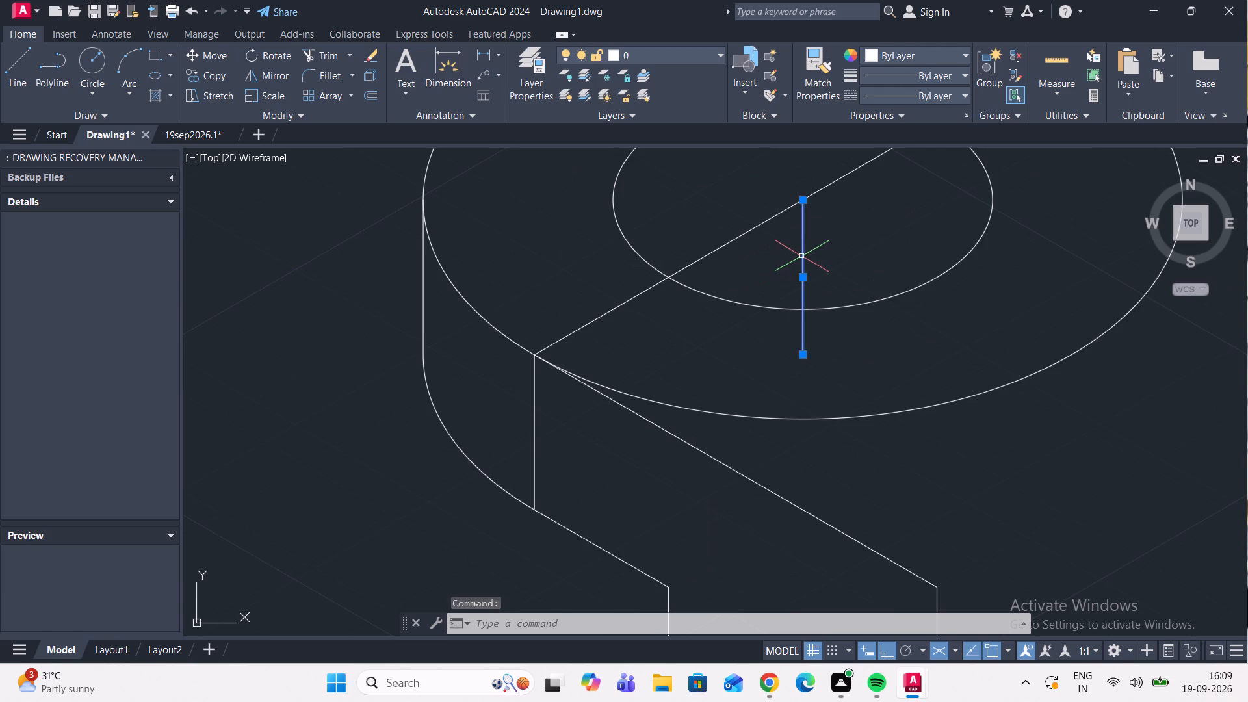
key("Delete")
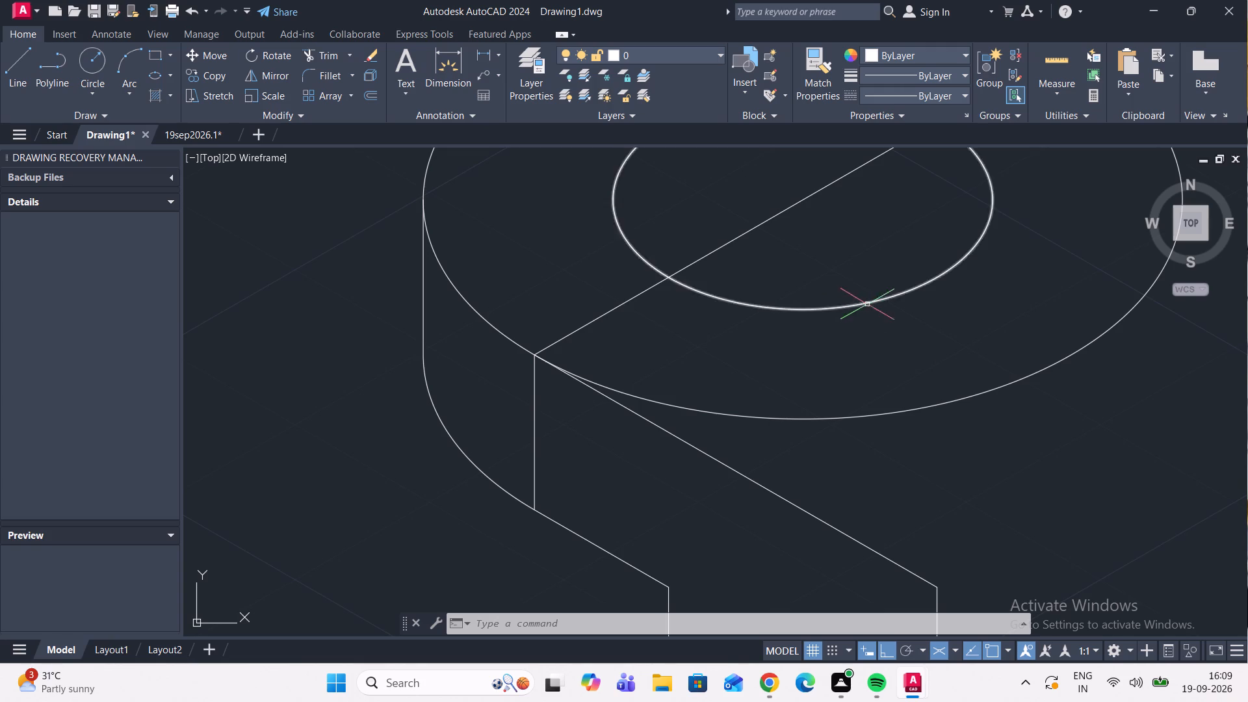
Trim away the part of the upper radius-20 isocircle lying on the block's top face, keeping only the rounded outer end.
scroll(898, 354, "down", 2)
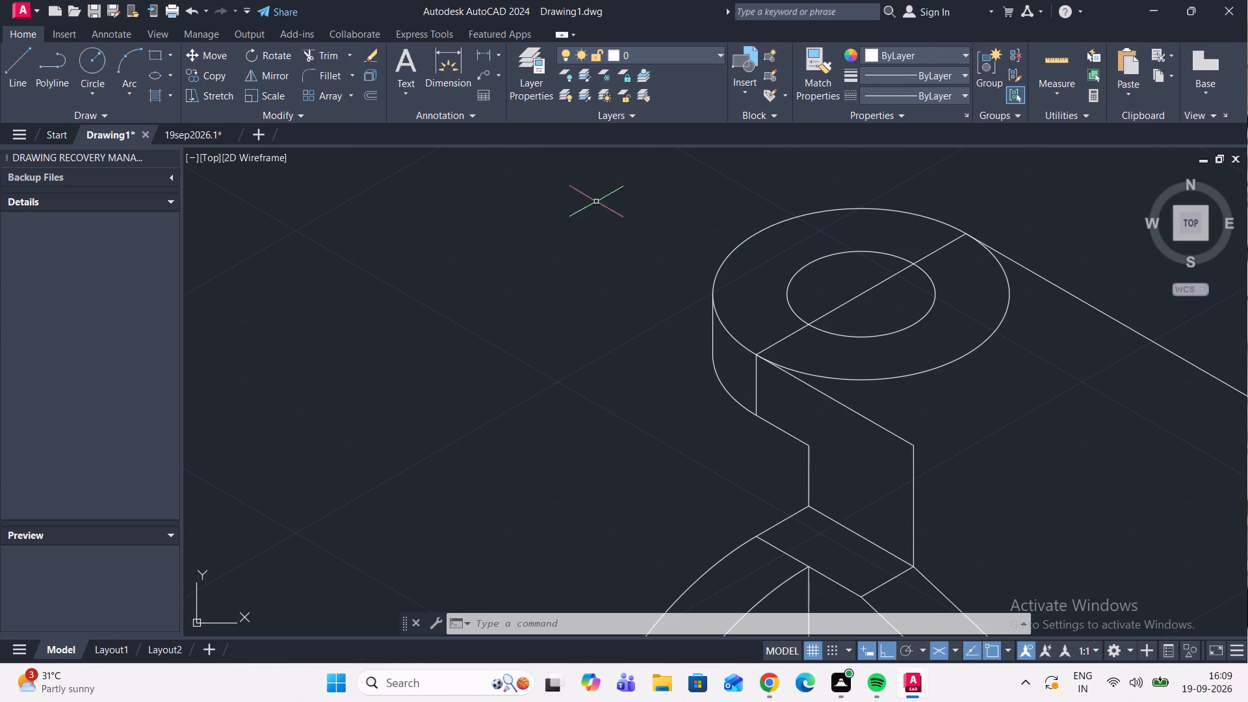
left_click(322, 57)
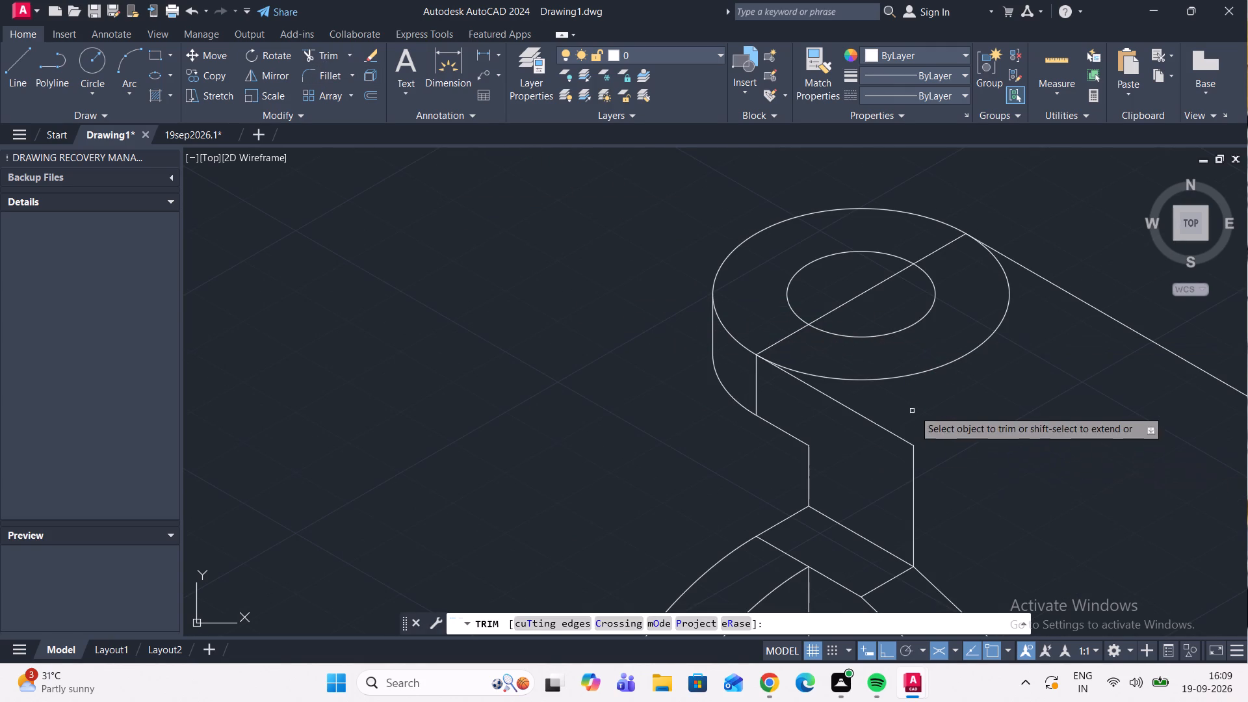
left_click(929, 373)
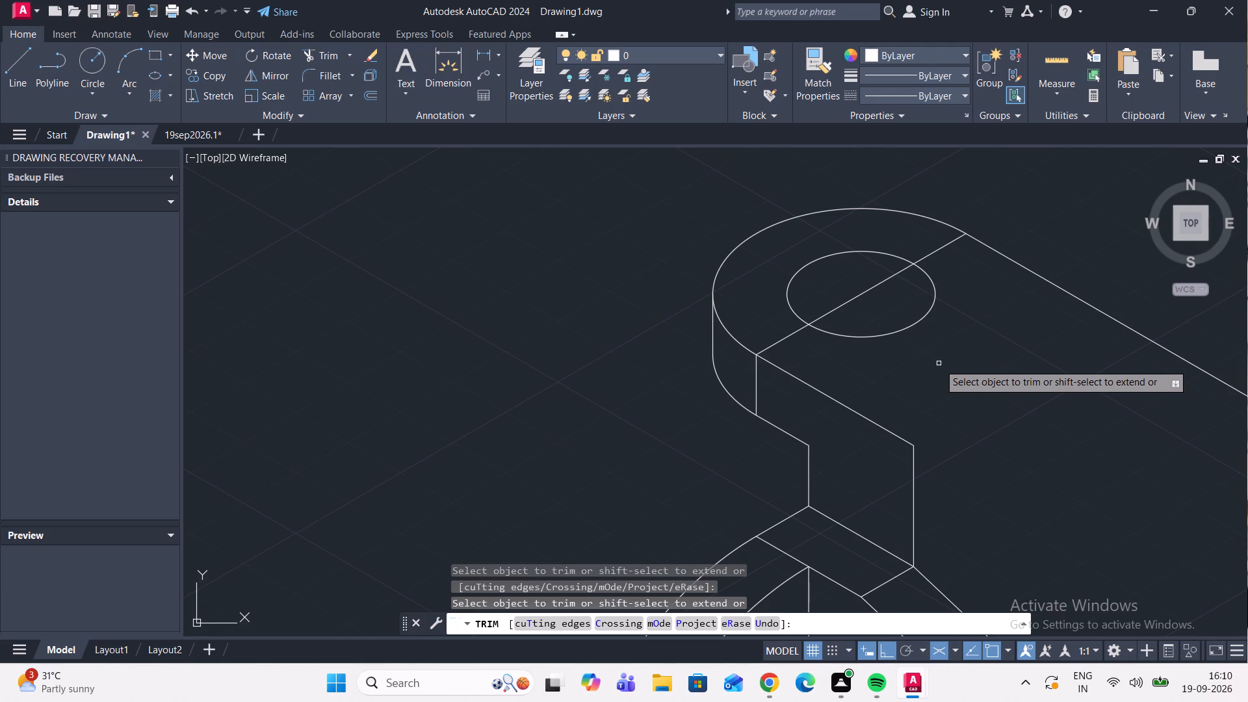
scroll(947, 365, "down", 2)
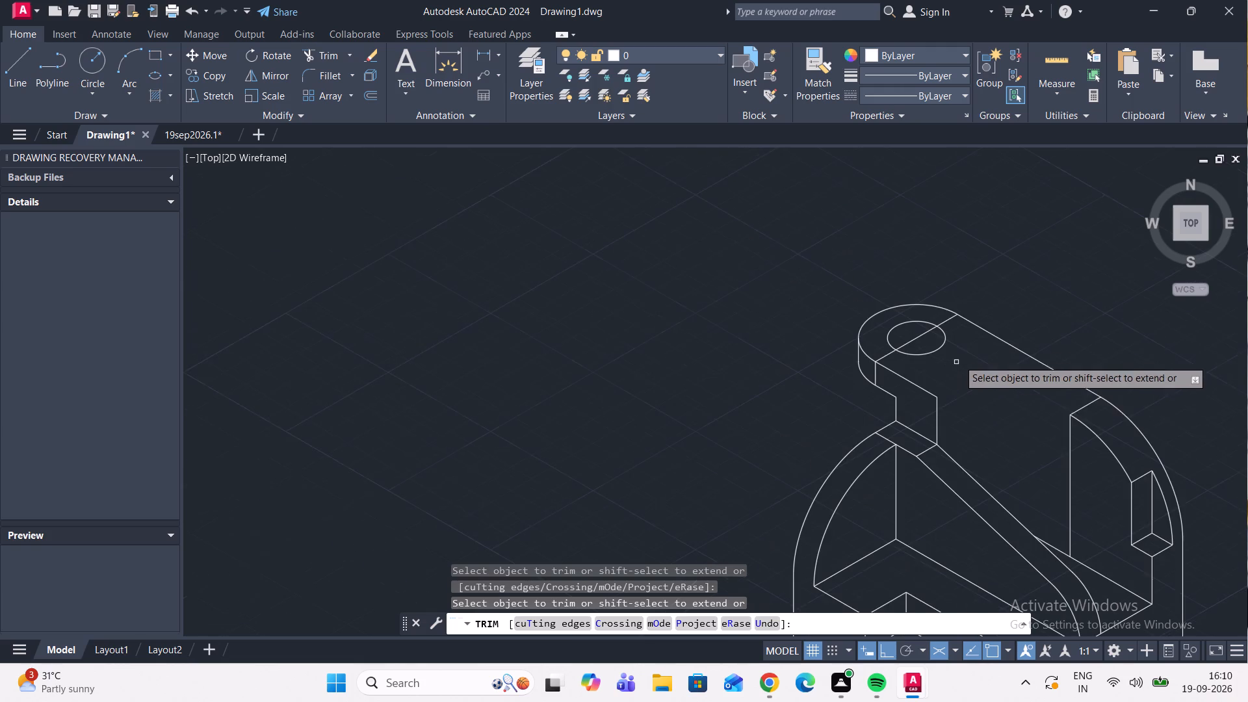
Draw a line about 51 long at 150° from the top corner of the curved upright's inner edge, back along the top face.
scroll(1062, 401, "up", 1)
left_click(9, 72)
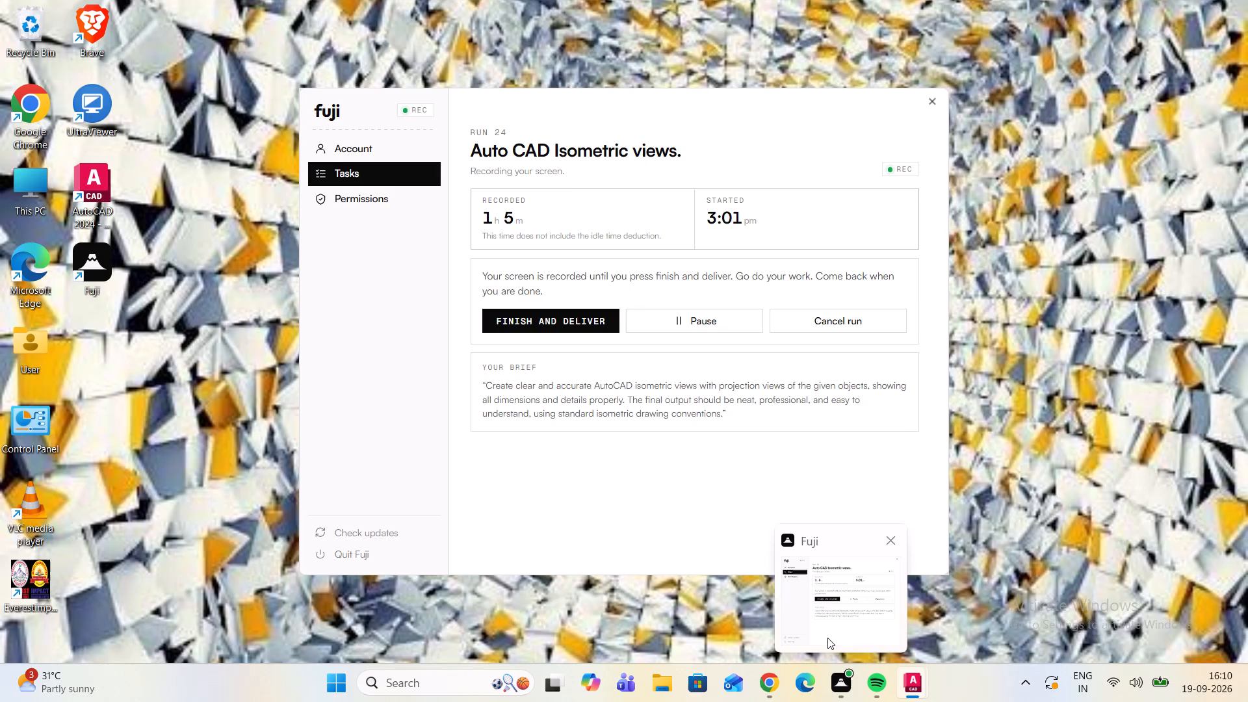
scroll(1087, 426, "up", 2)
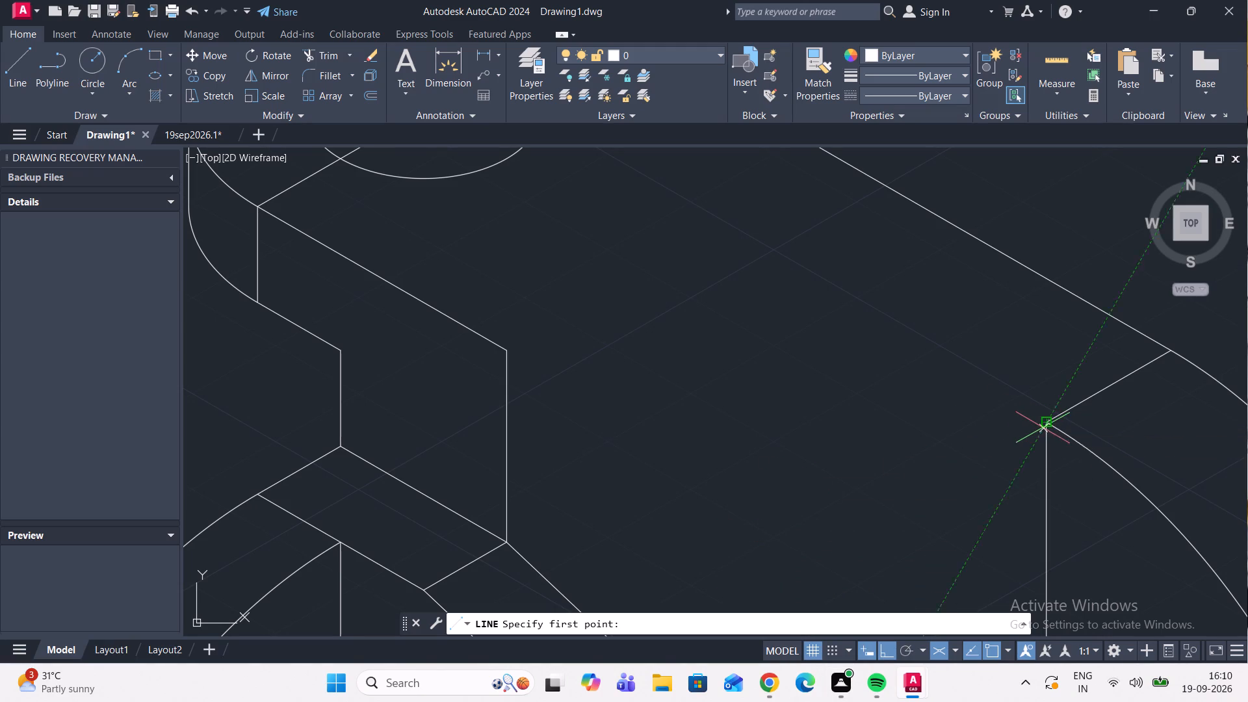
left_click(1046, 424)
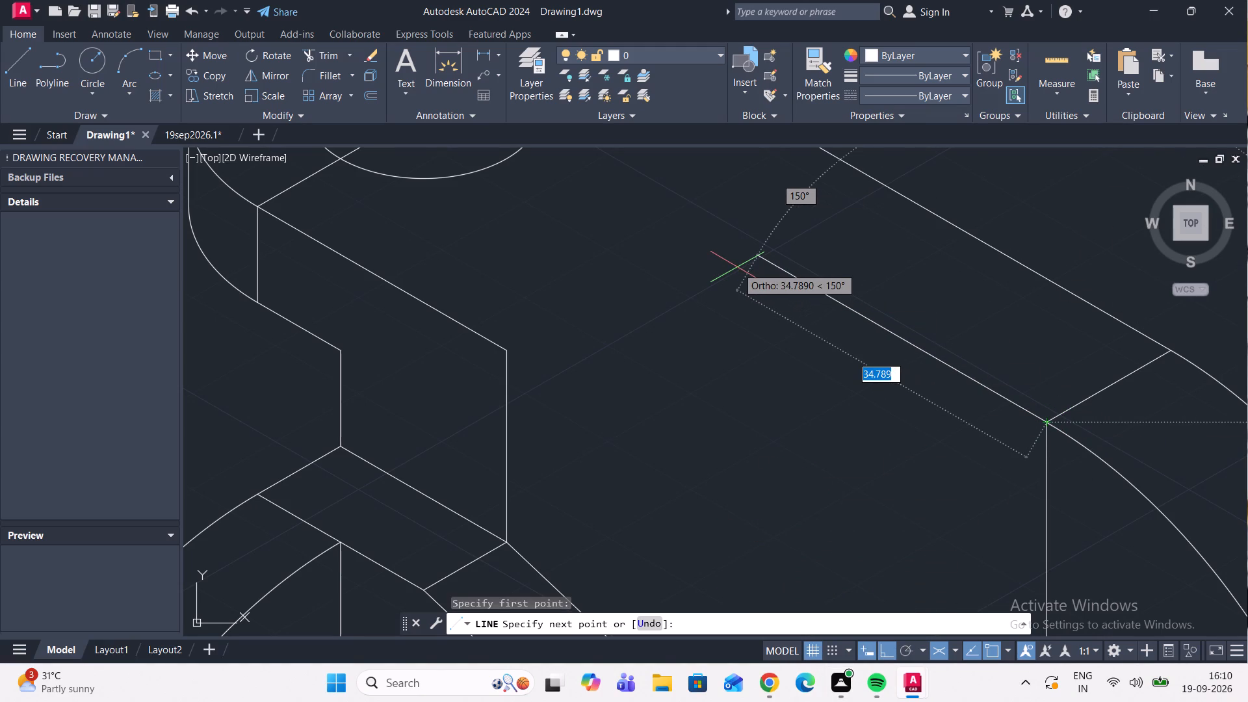
middle_click_drag(736, 265, 833, 342)
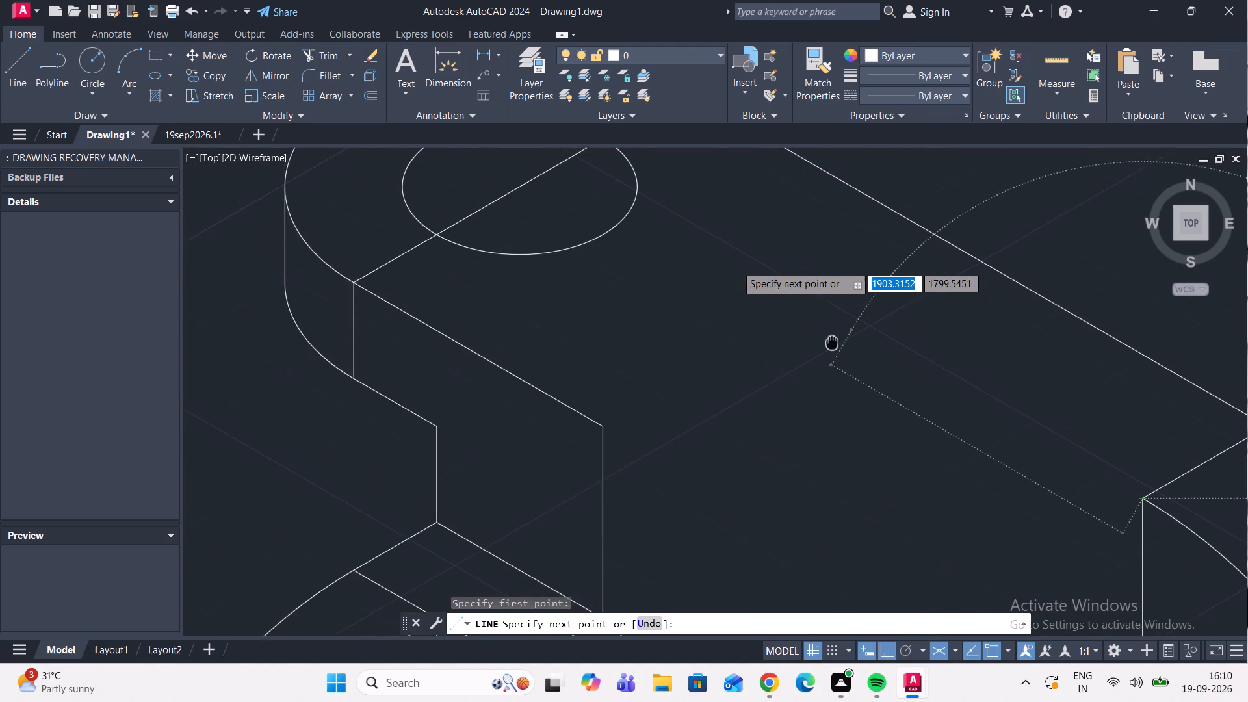
middle_click_drag(833, 342, 889, 369)
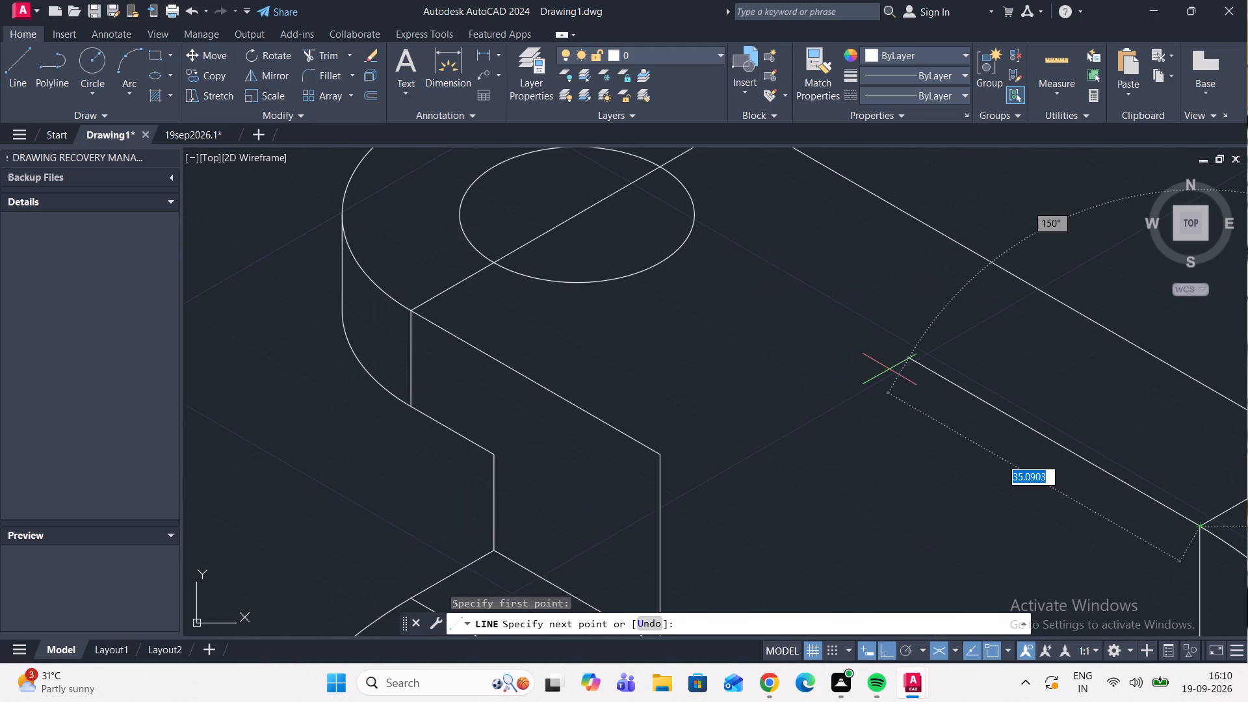
scroll(787, 328, "up", 1)
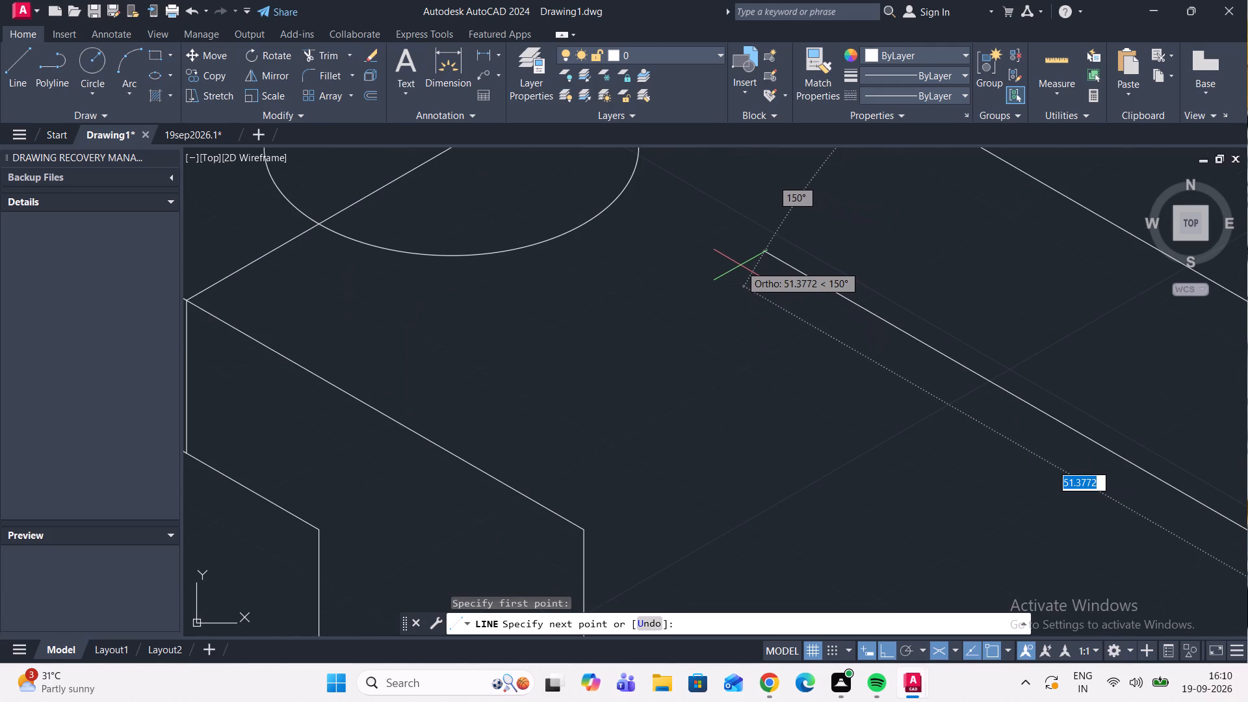
left_click(740, 265)
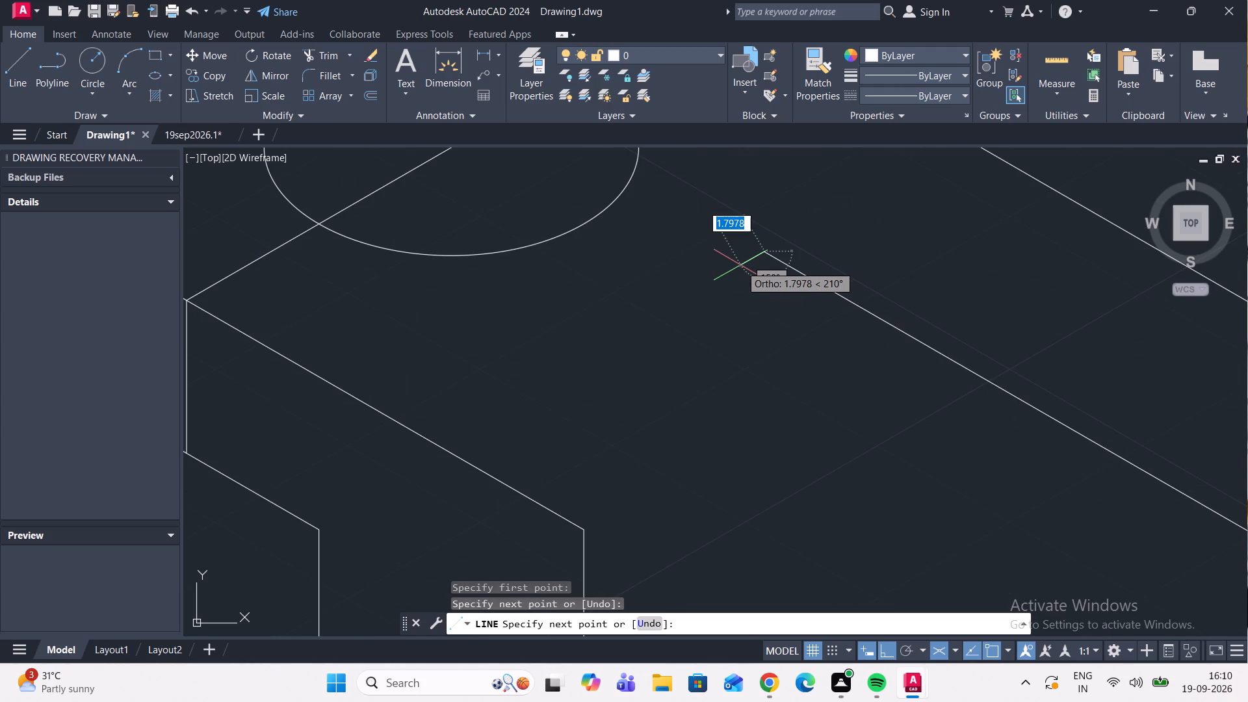
key("Escape")
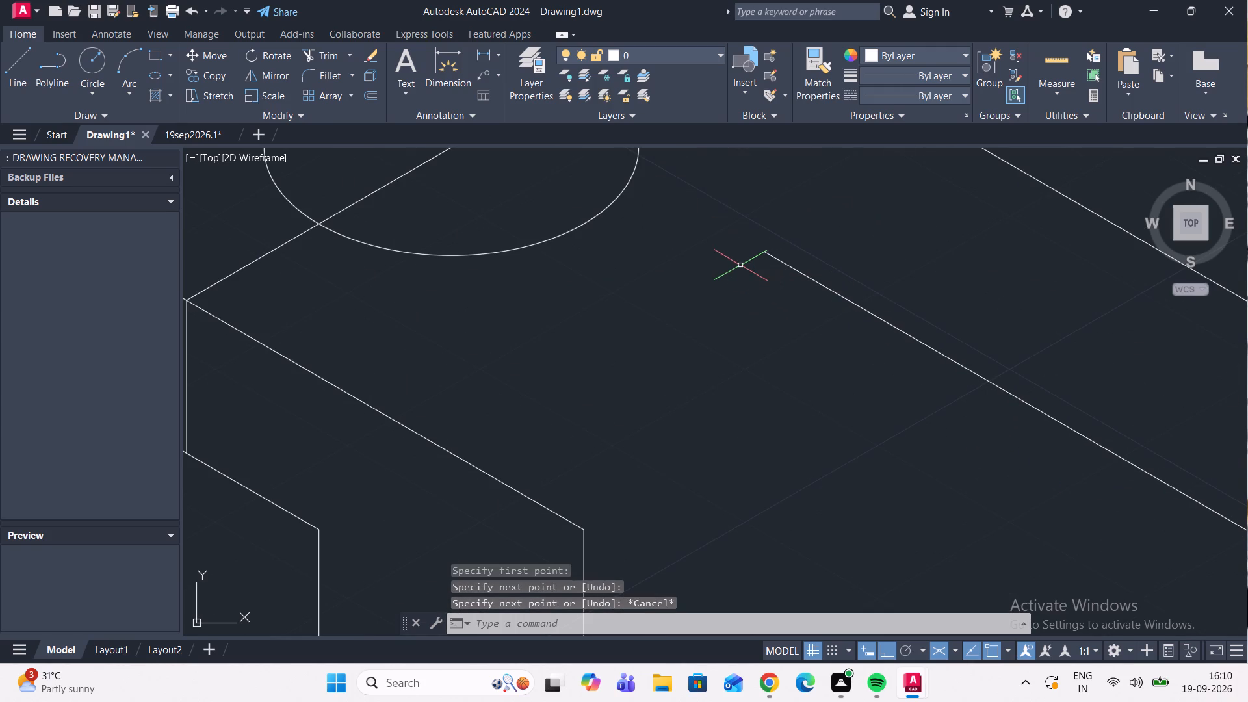
Draw a line about 31 long at 30° from the top end of the block's tall vertical edge, crossing the 150° line.
left_click(8, 52)
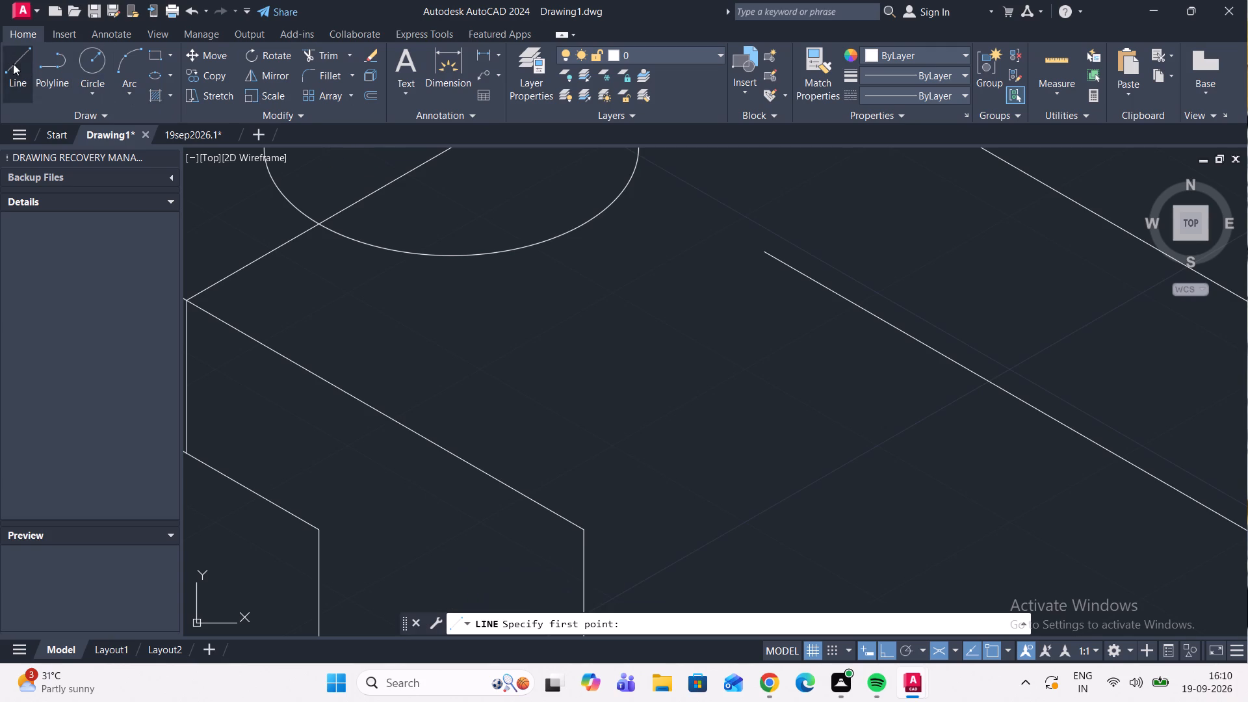
left_click(13, 64)
scroll(717, 361, "down", 1)
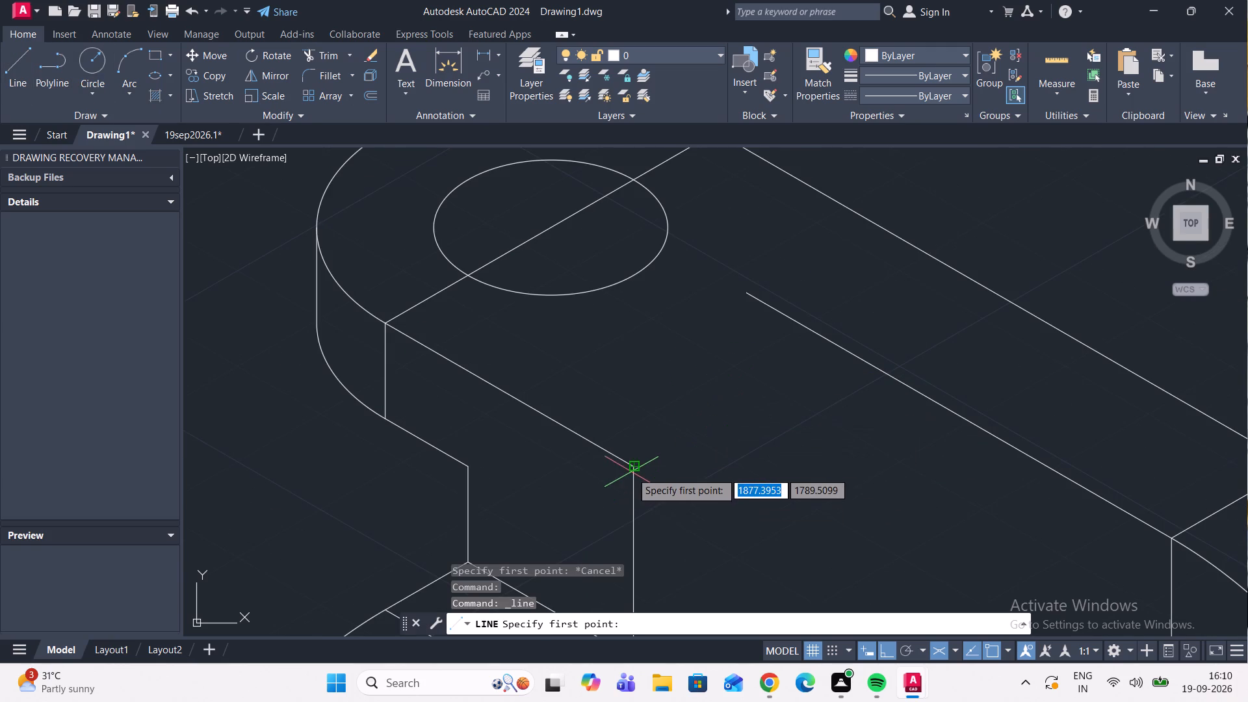
scroll(631, 472, "up", 1)
left_click(636, 463)
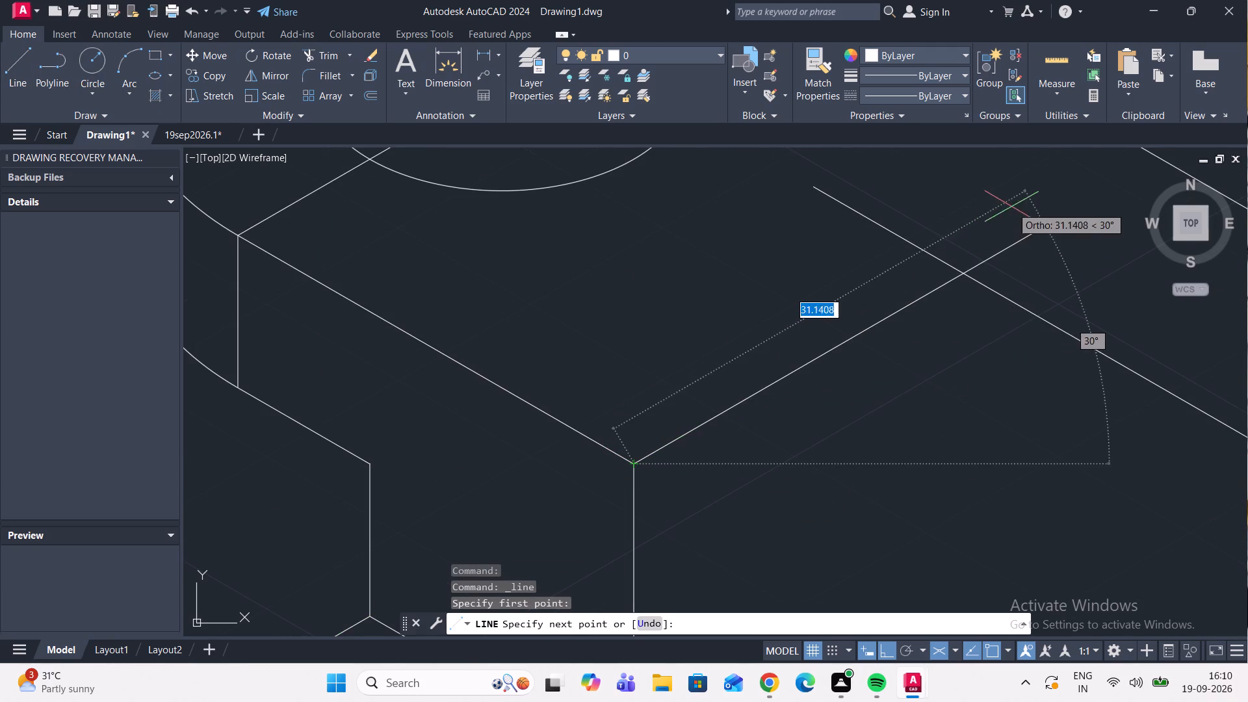
left_click(1013, 220)
key("Escape")
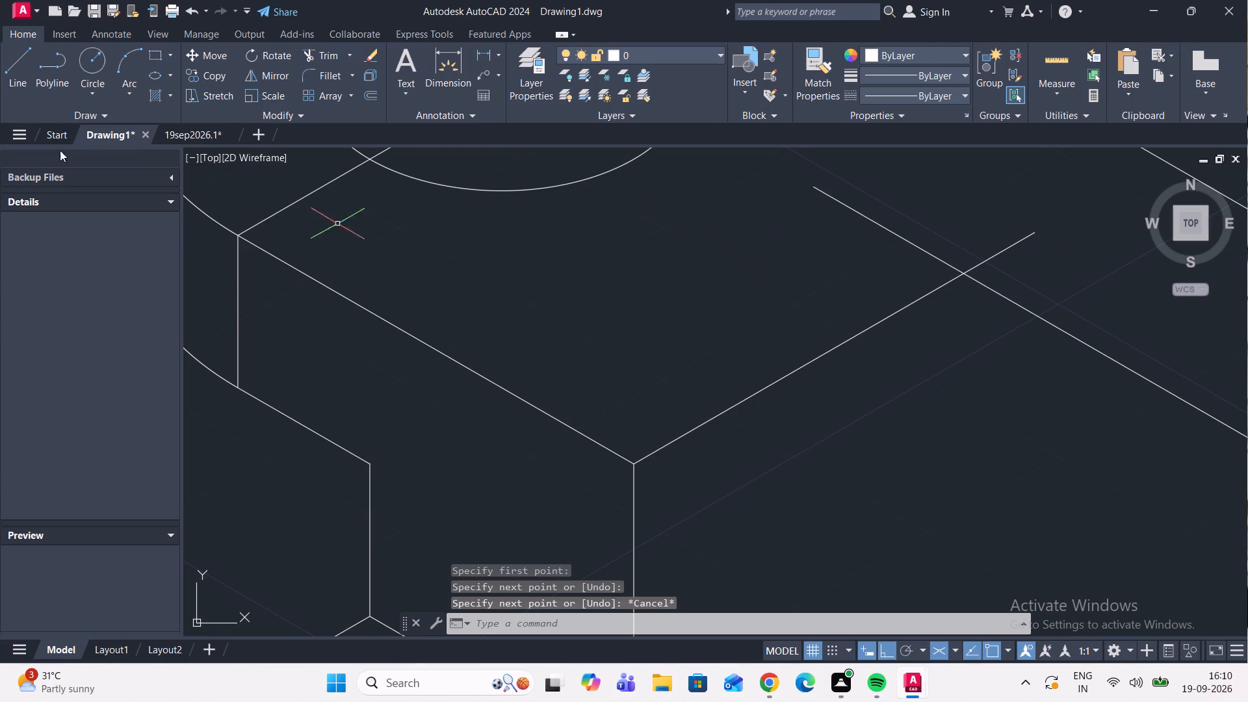
Trim the overhanging ends of the 150° and 30° lines so that they meet in a corner.
left_click(309, 53)
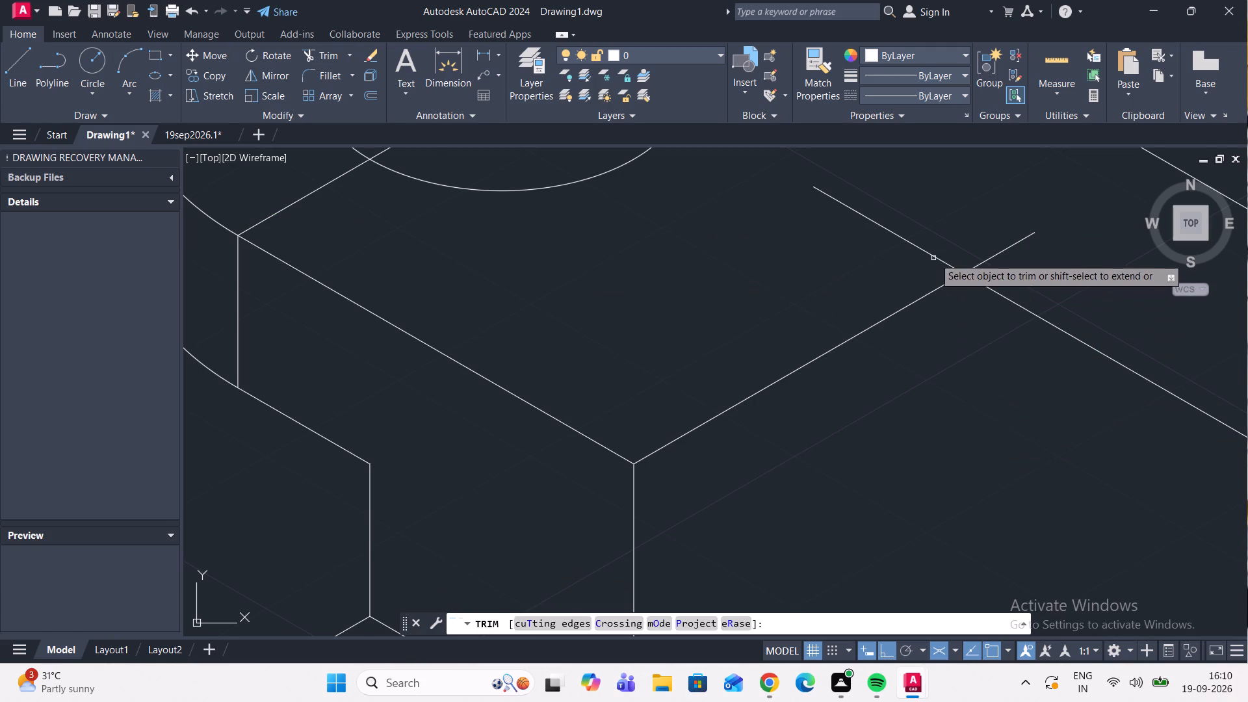
left_click(934, 256)
left_click(985, 261)
Trim away the vertical line running from the top corner of the upright's inner curved edge down to the base edge.
scroll(997, 240, "down", 3)
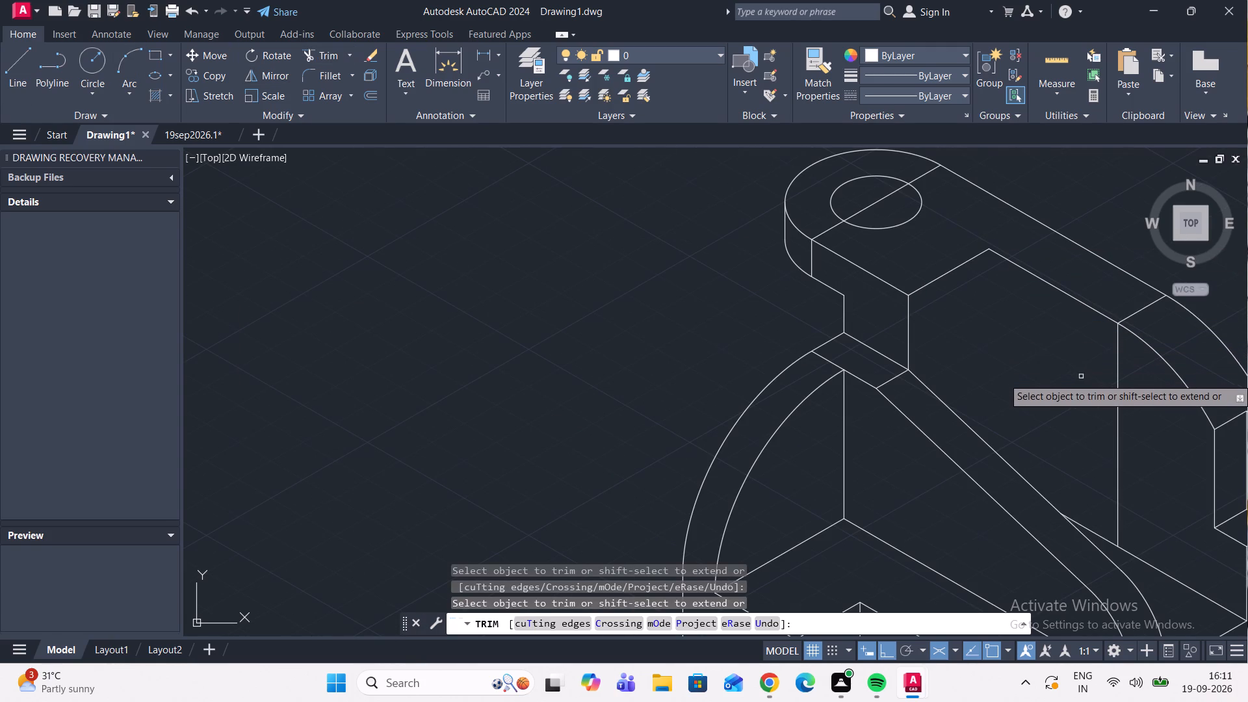
middle_click_drag(1162, 424, 1089, 389)
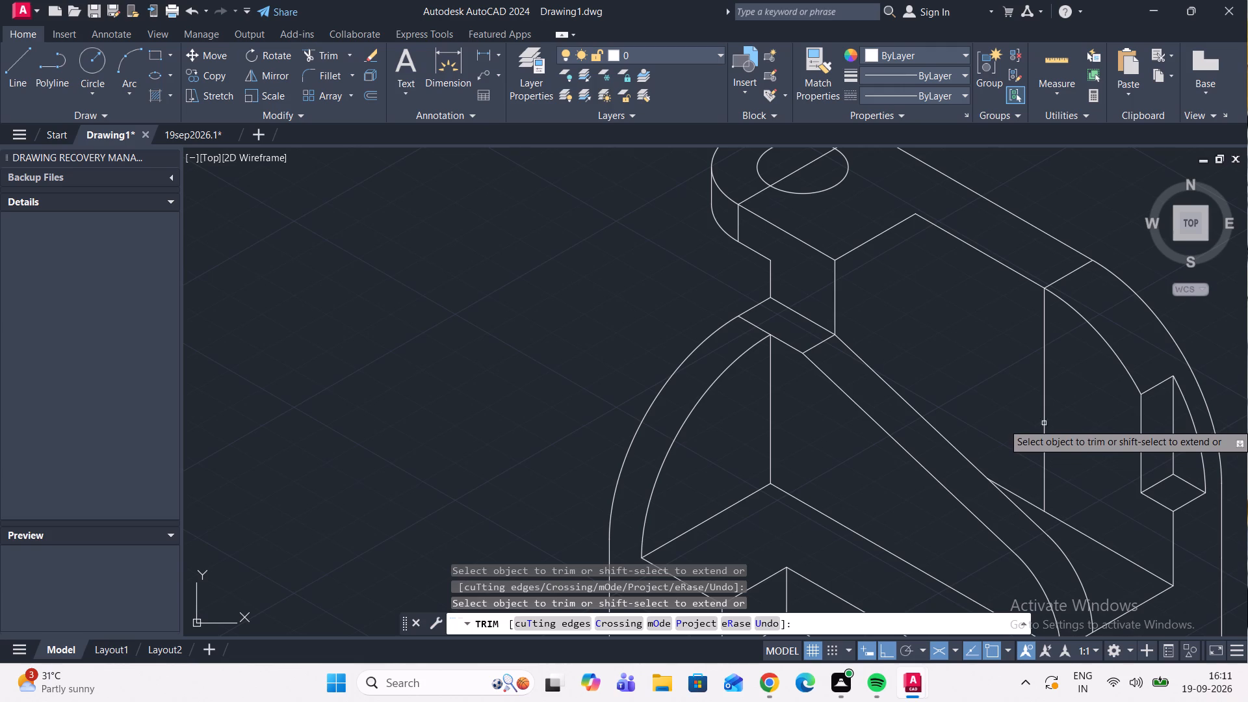
left_click(1043, 433)
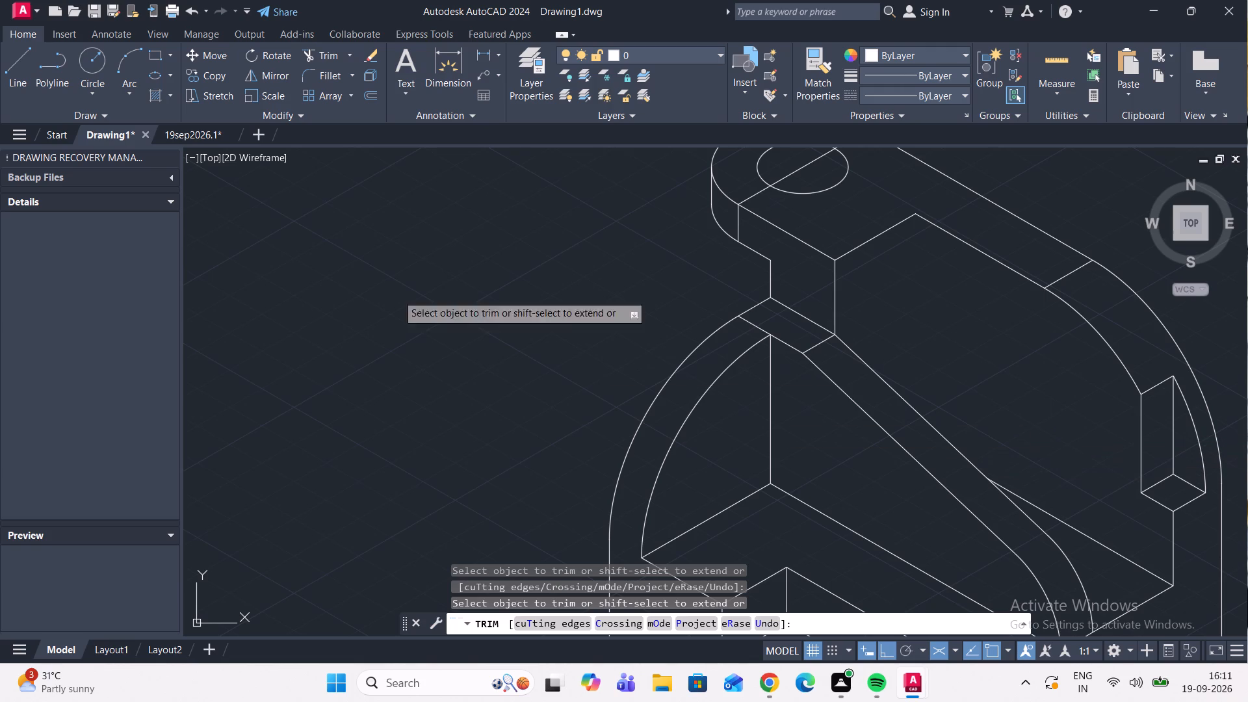
Draw a vertical line 20 long upward from the point on the base edge where the trimmed vertical line ended.
left_click(23, 66)
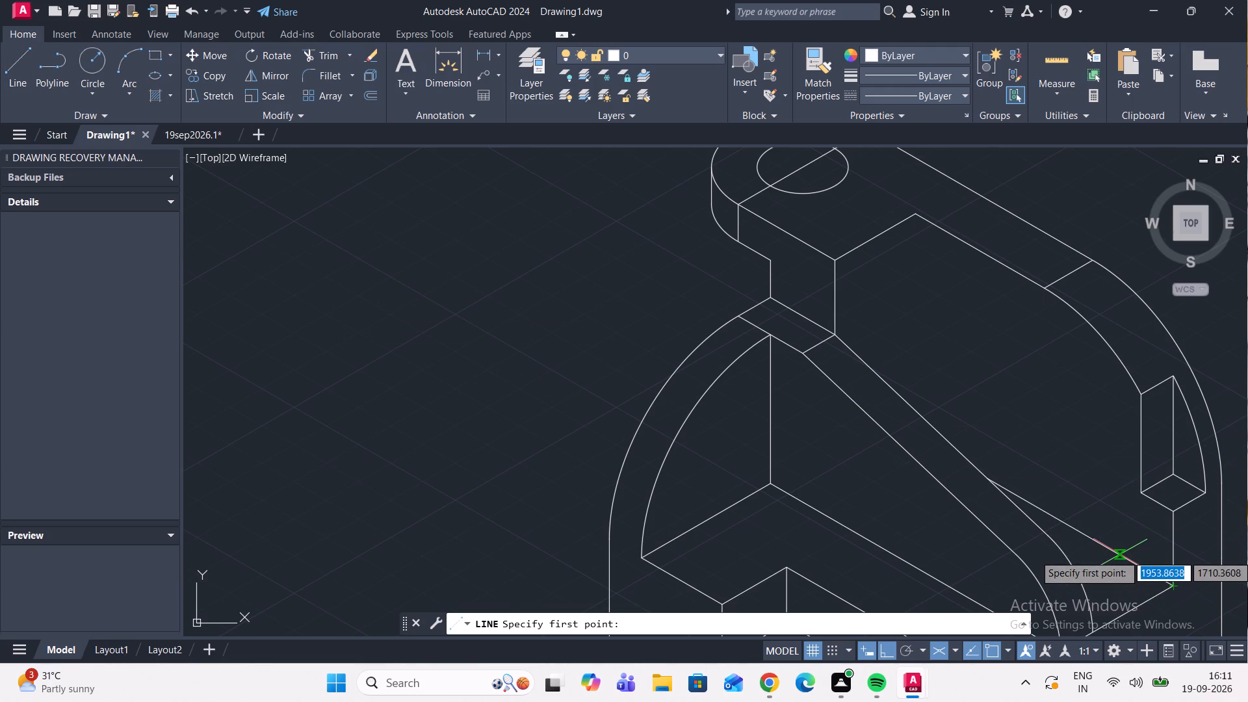
key("Escape")
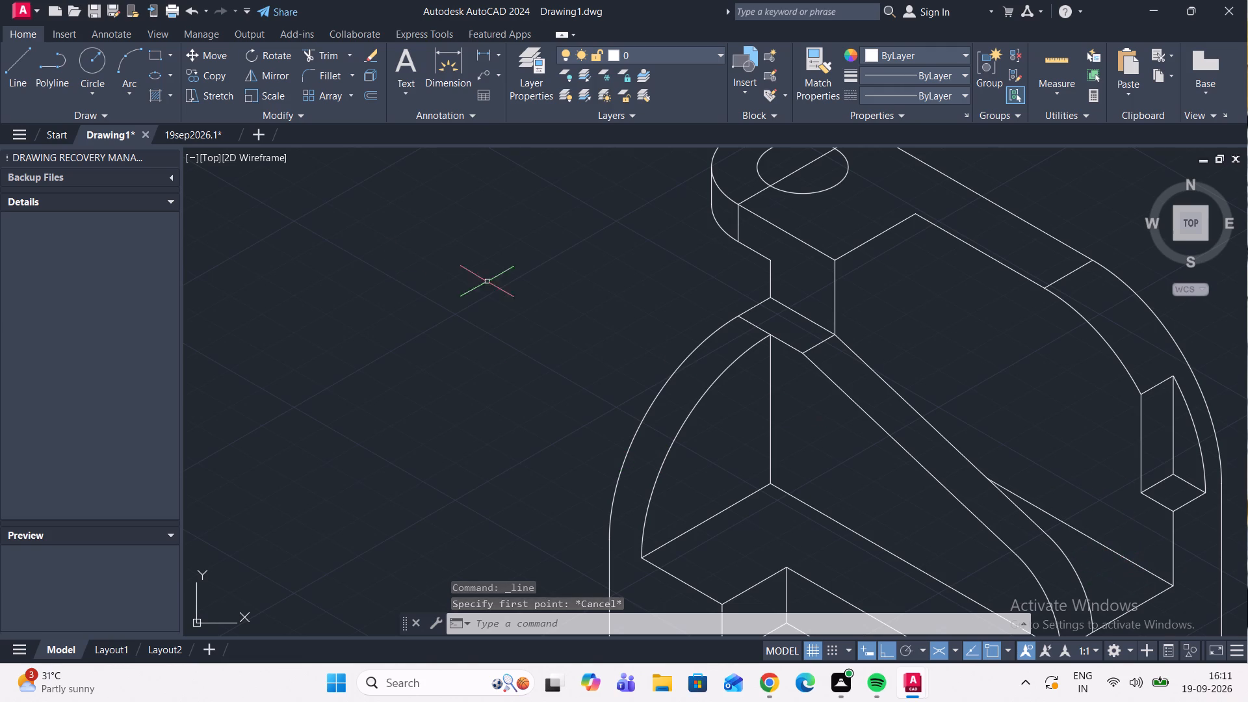
left_click(16, 62)
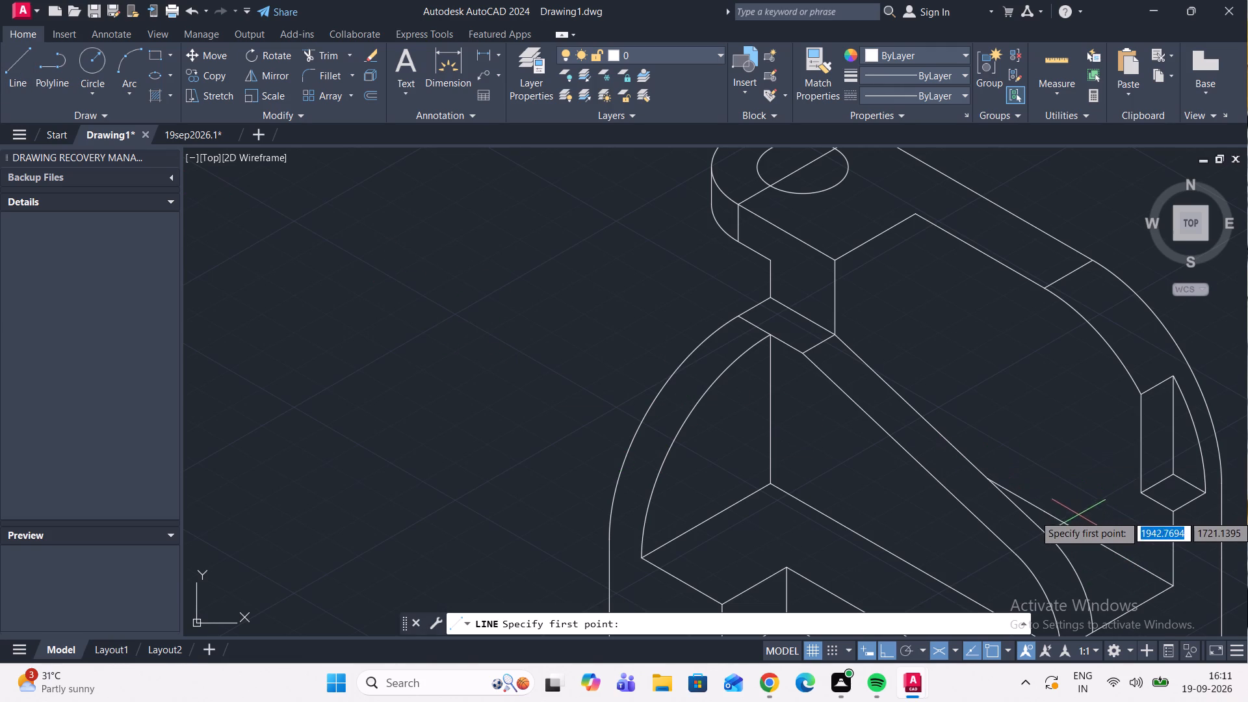
left_click(1043, 512)
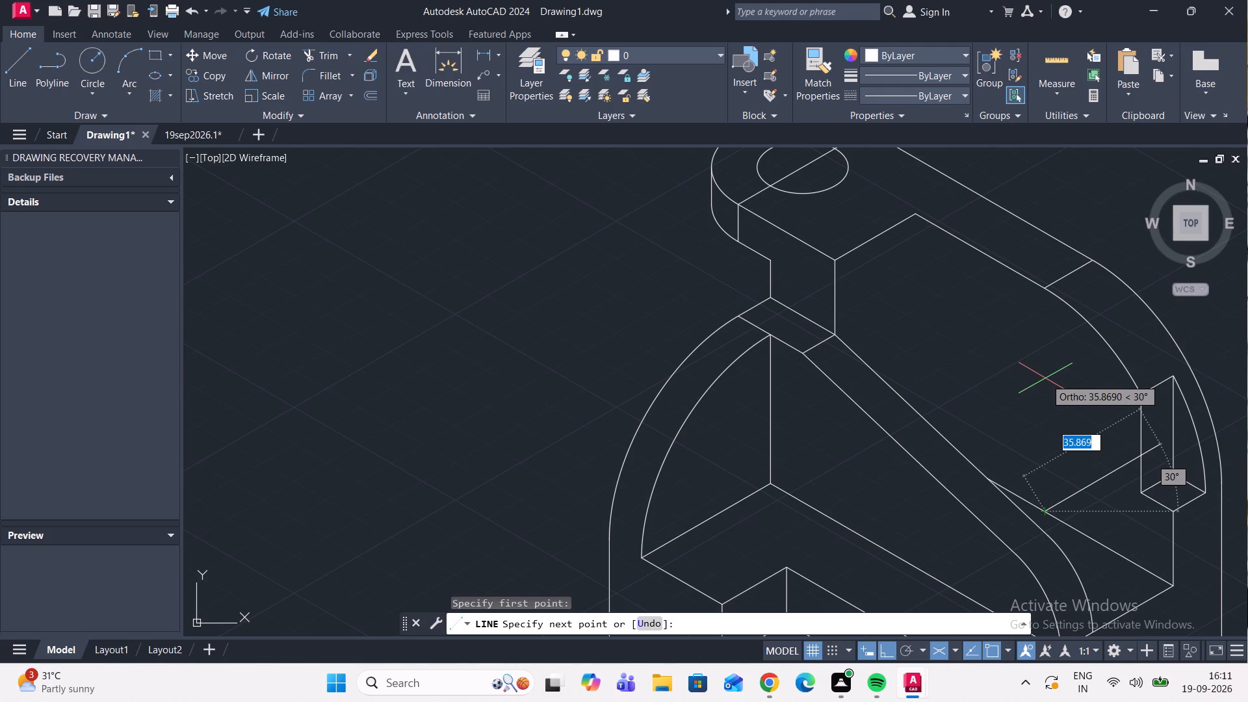
key("F5")
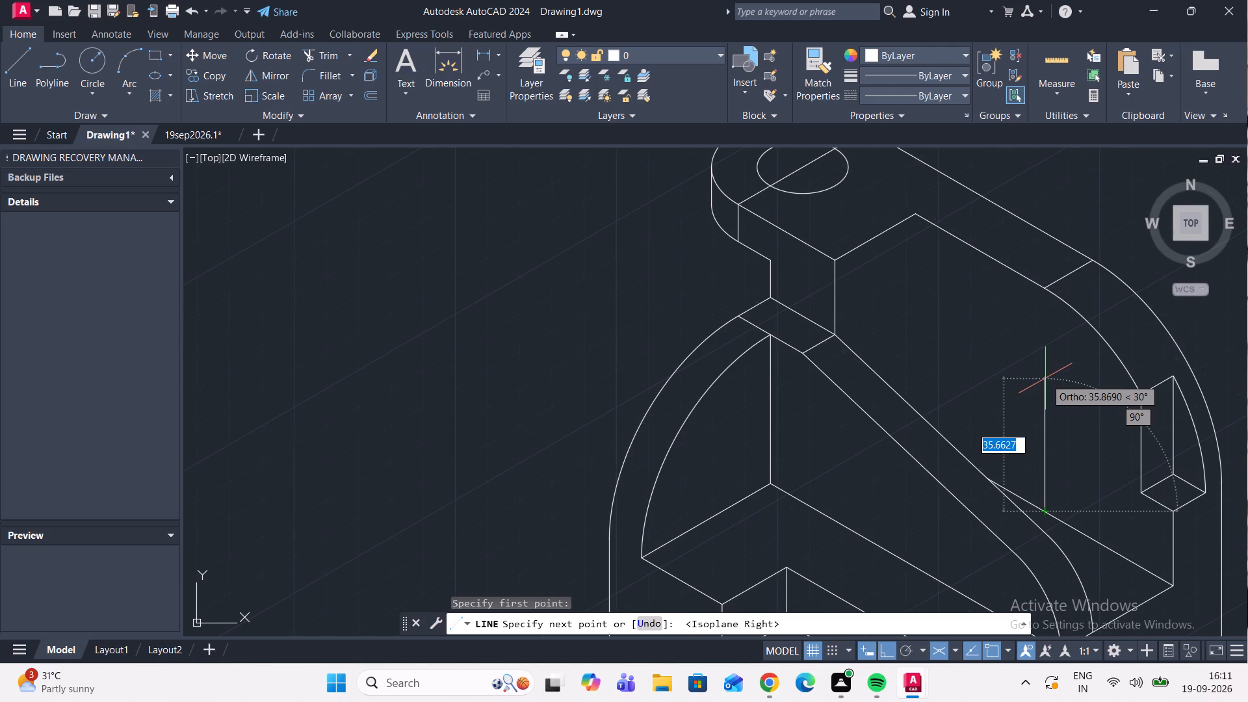
type("20")
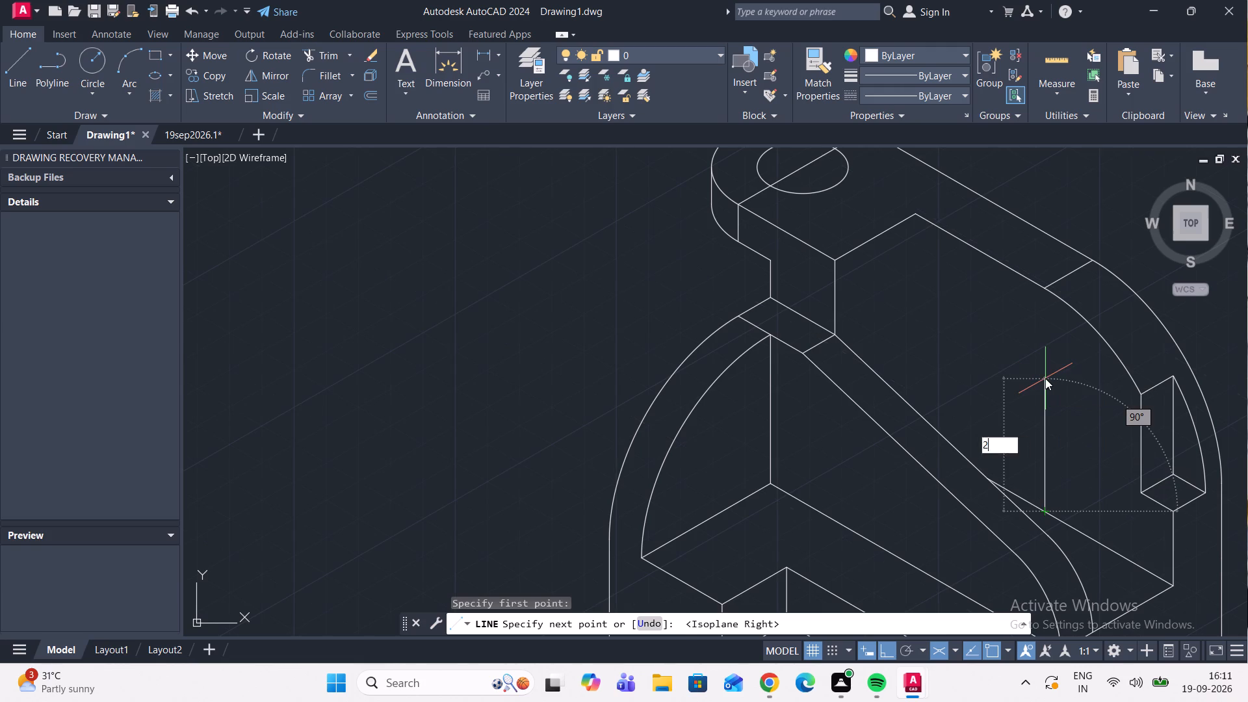
key("Return")
key("Escape")
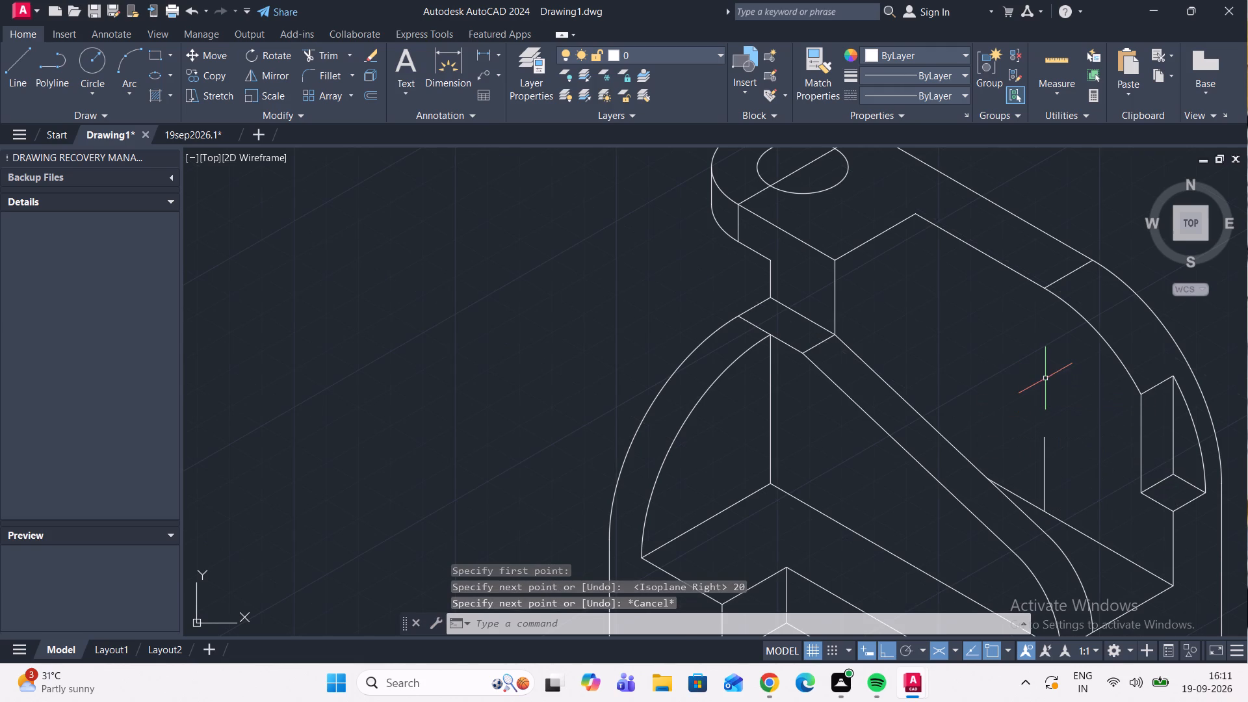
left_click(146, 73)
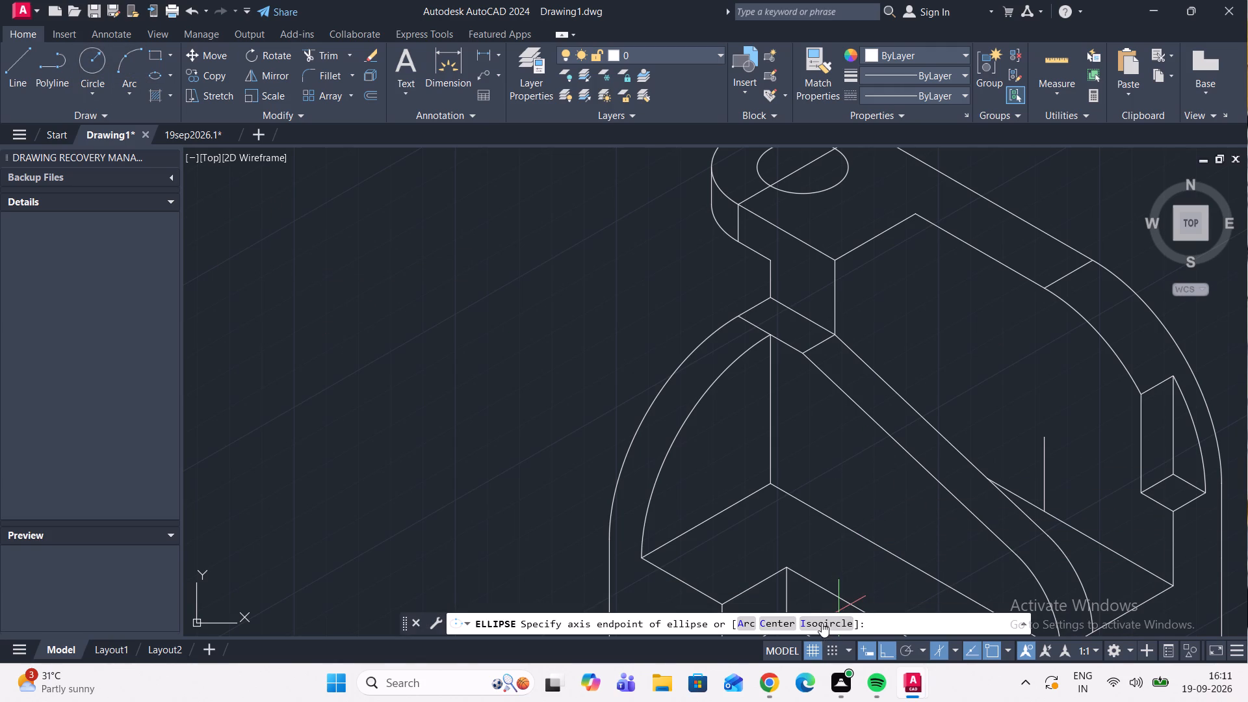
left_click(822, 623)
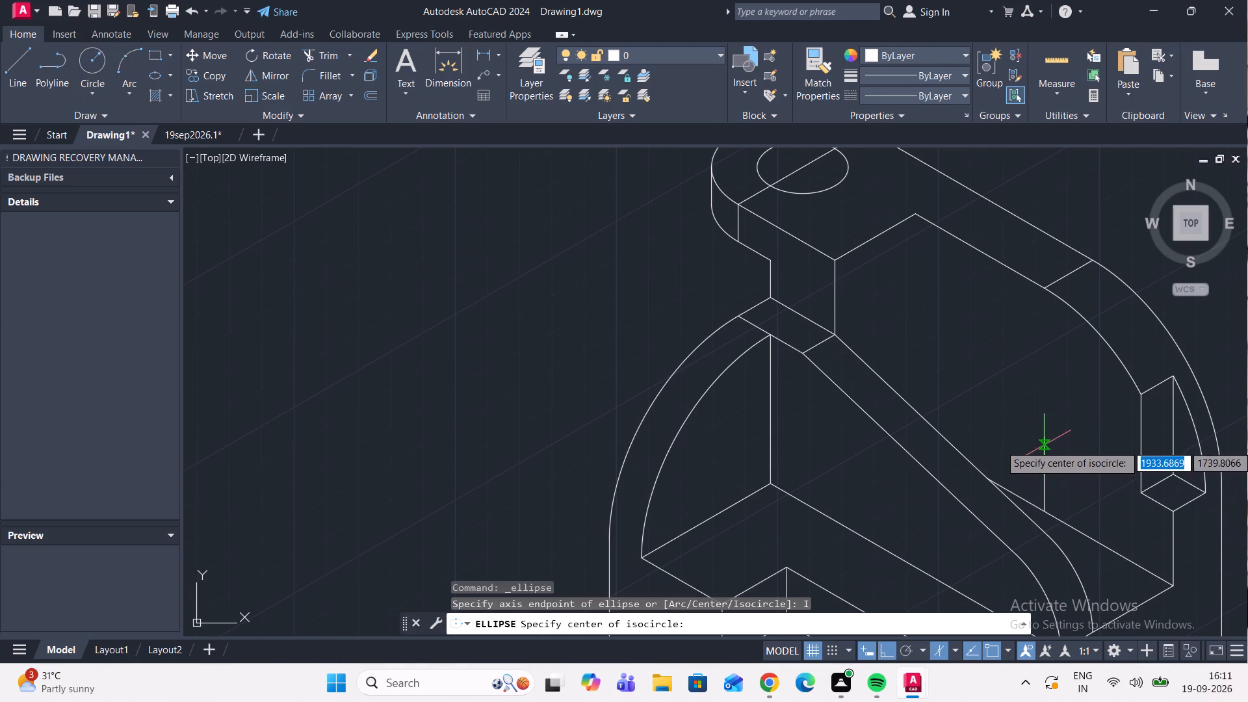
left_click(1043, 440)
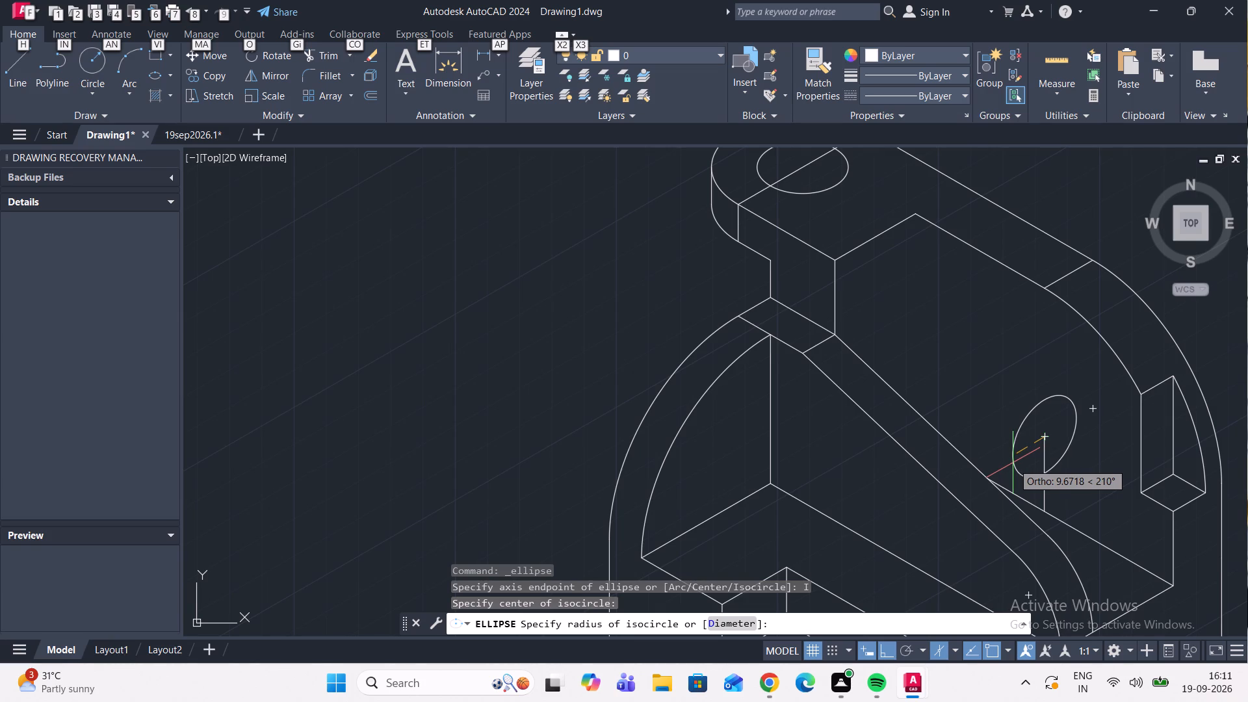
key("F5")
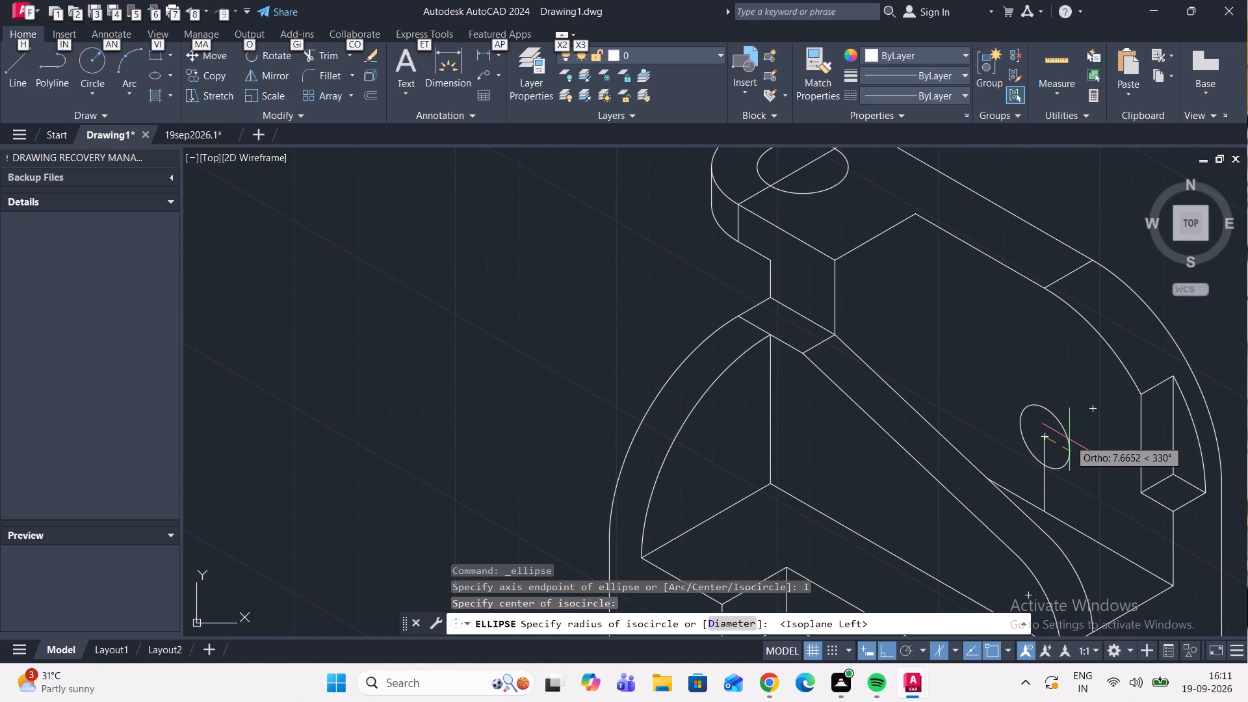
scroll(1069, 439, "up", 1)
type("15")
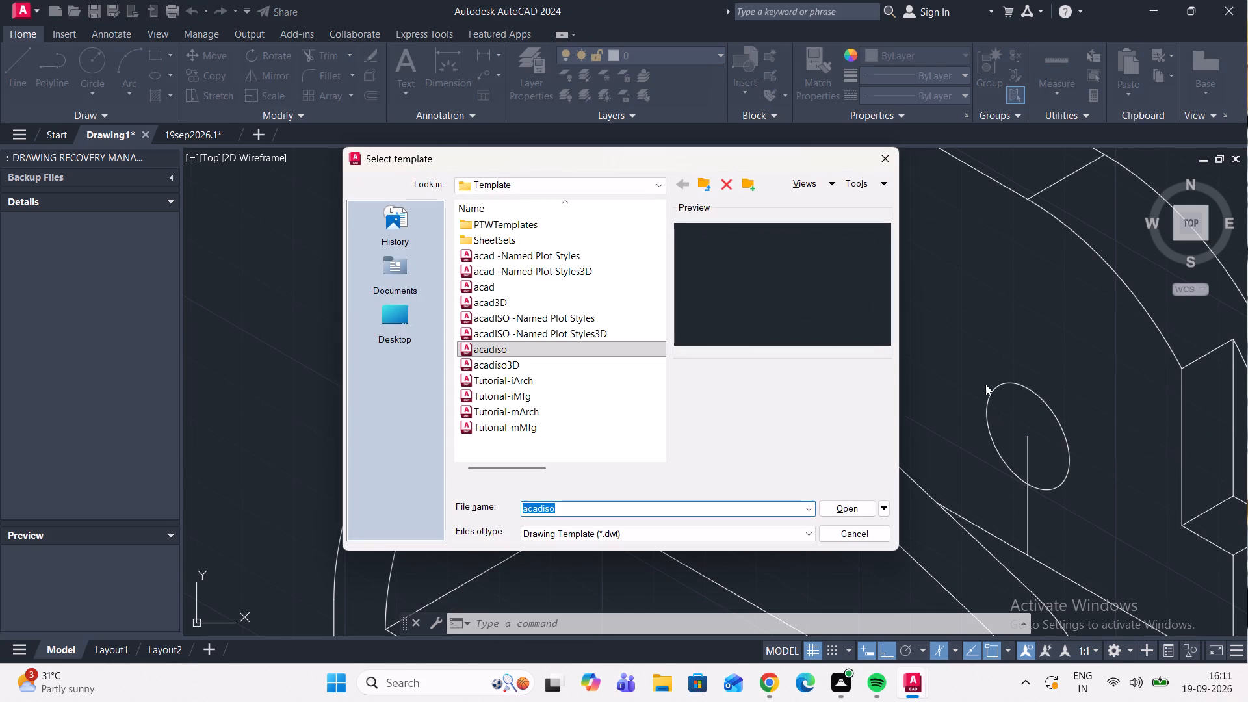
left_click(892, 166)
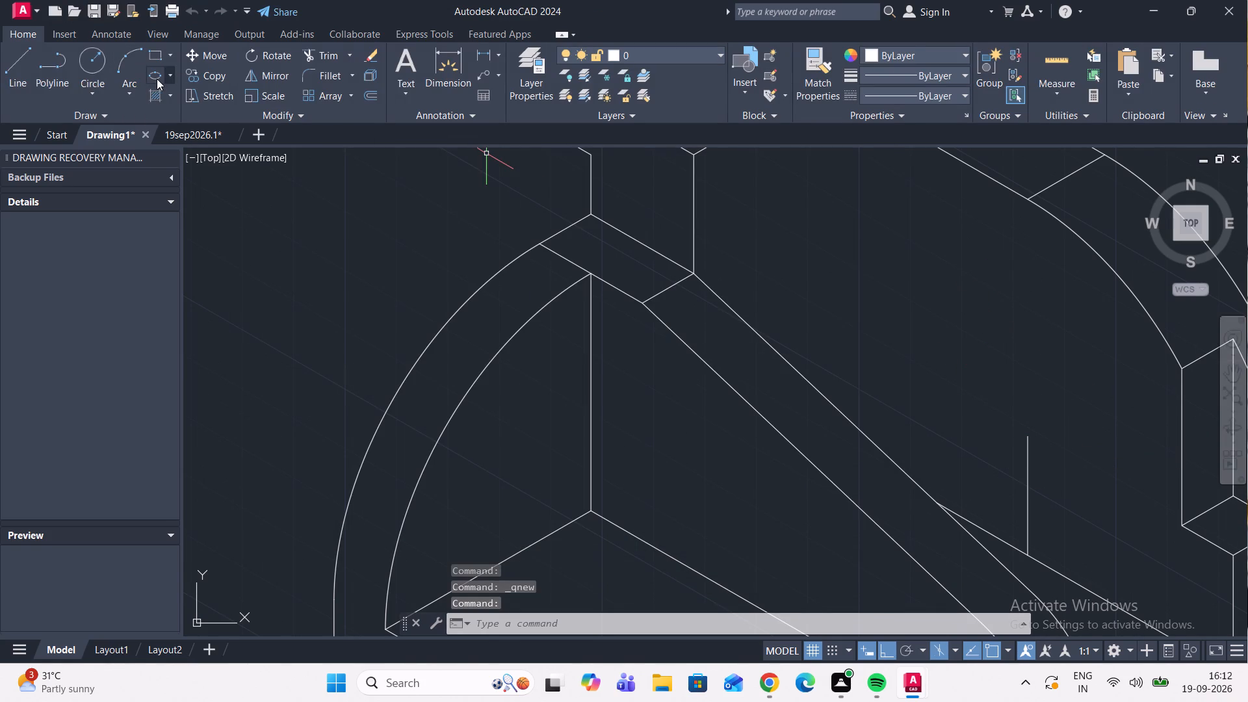
Draw an isocircle of radius 15 centred on the top end of the 20-long vertical line behind the rib.
left_click(157, 79)
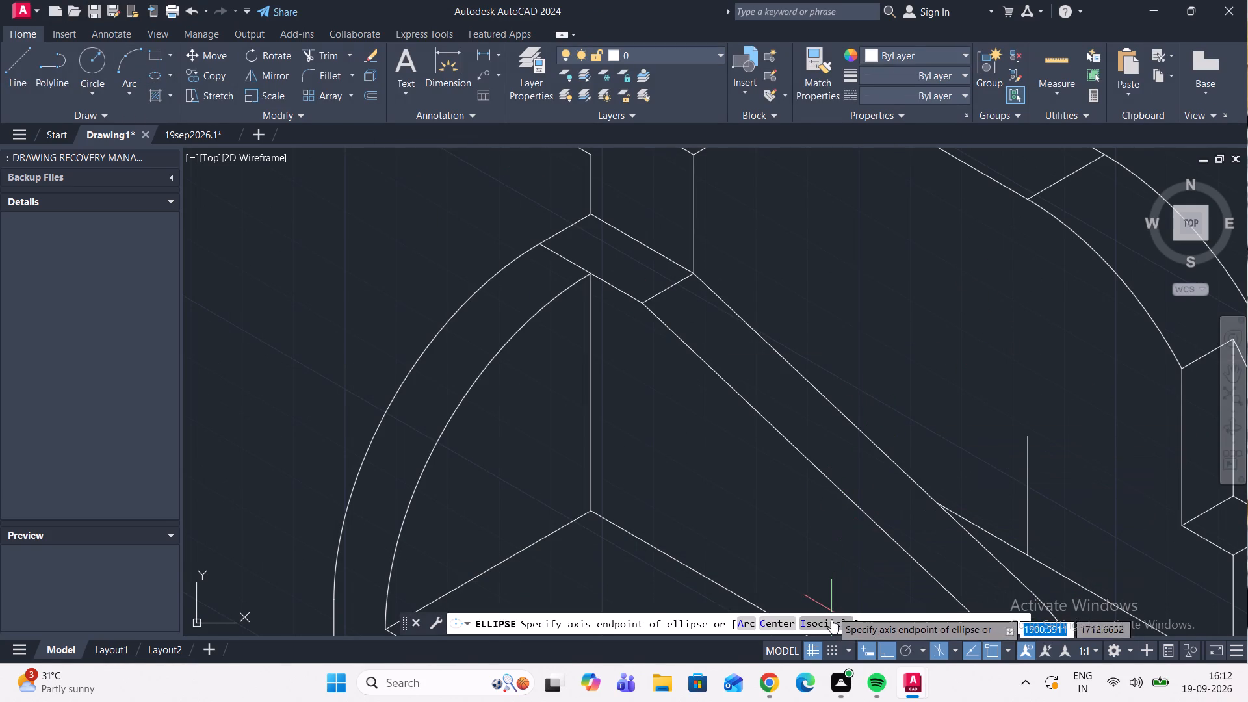
left_click(831, 619)
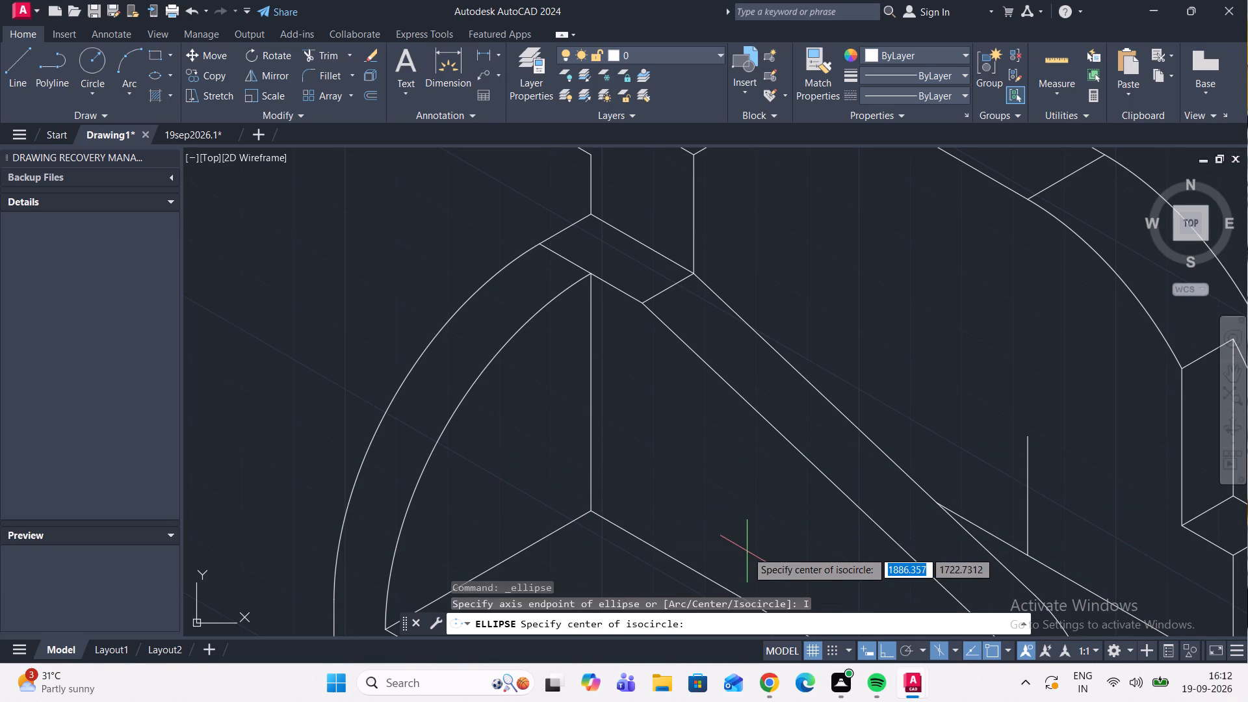
left_click(1029, 441)
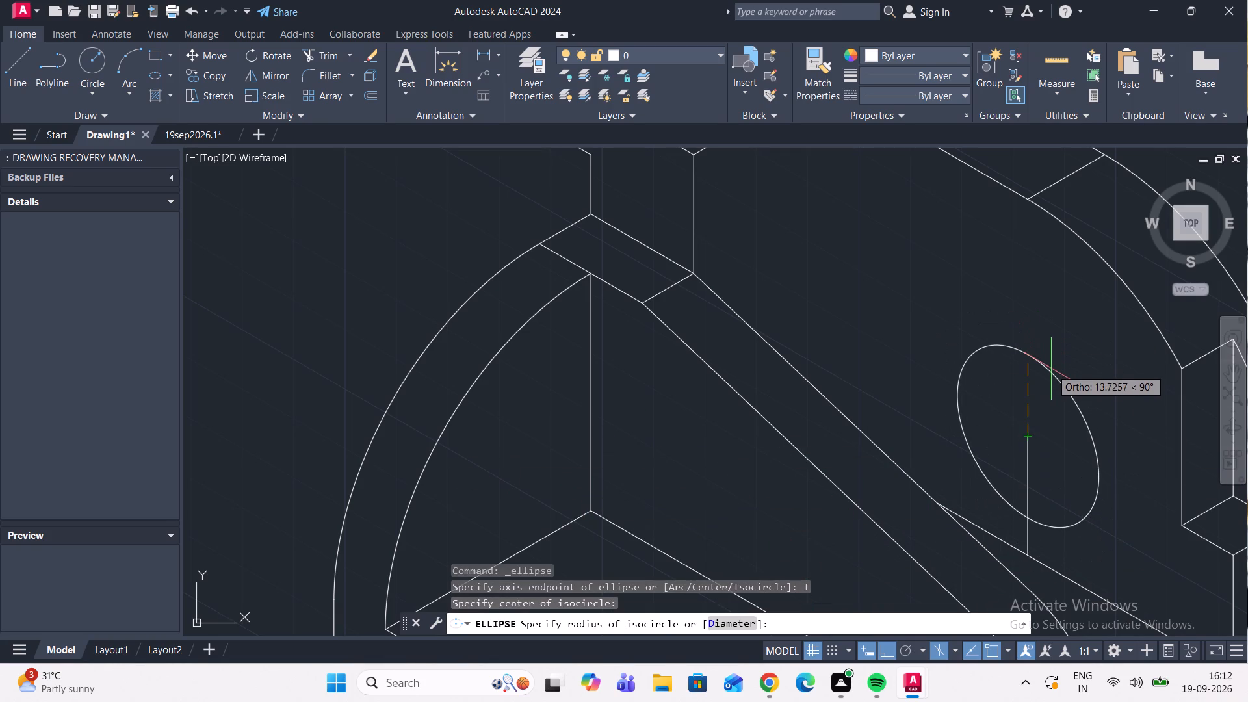
key("1")
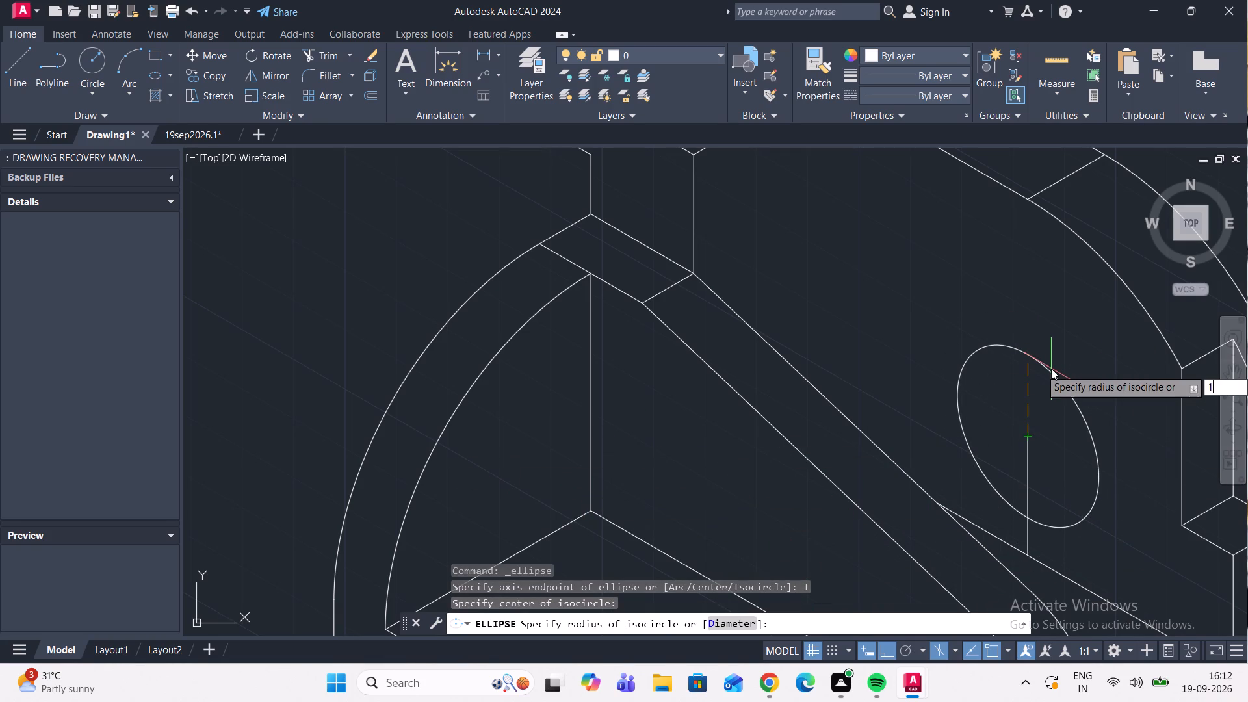
key("5")
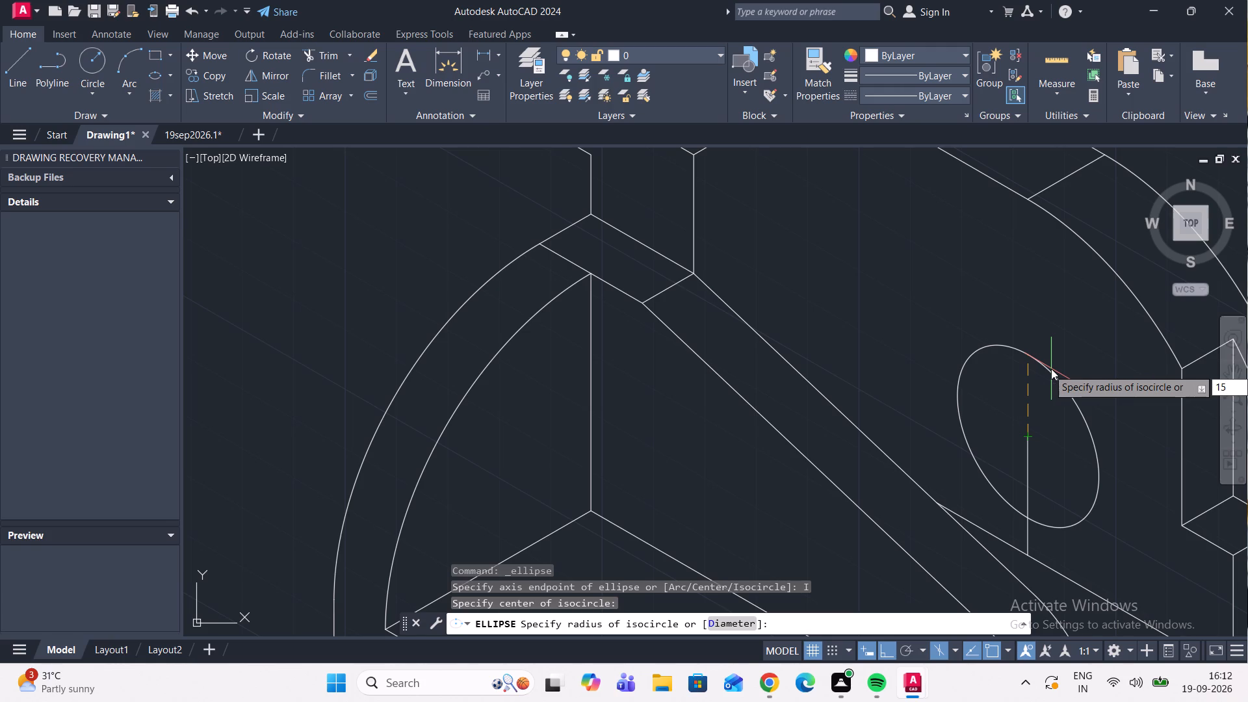
key("Return")
Delete the vertical construction line that runs from the base edge to the isocircle's centre.
scroll(1051, 369, "down", 2)
scroll(1059, 432, "up", 1)
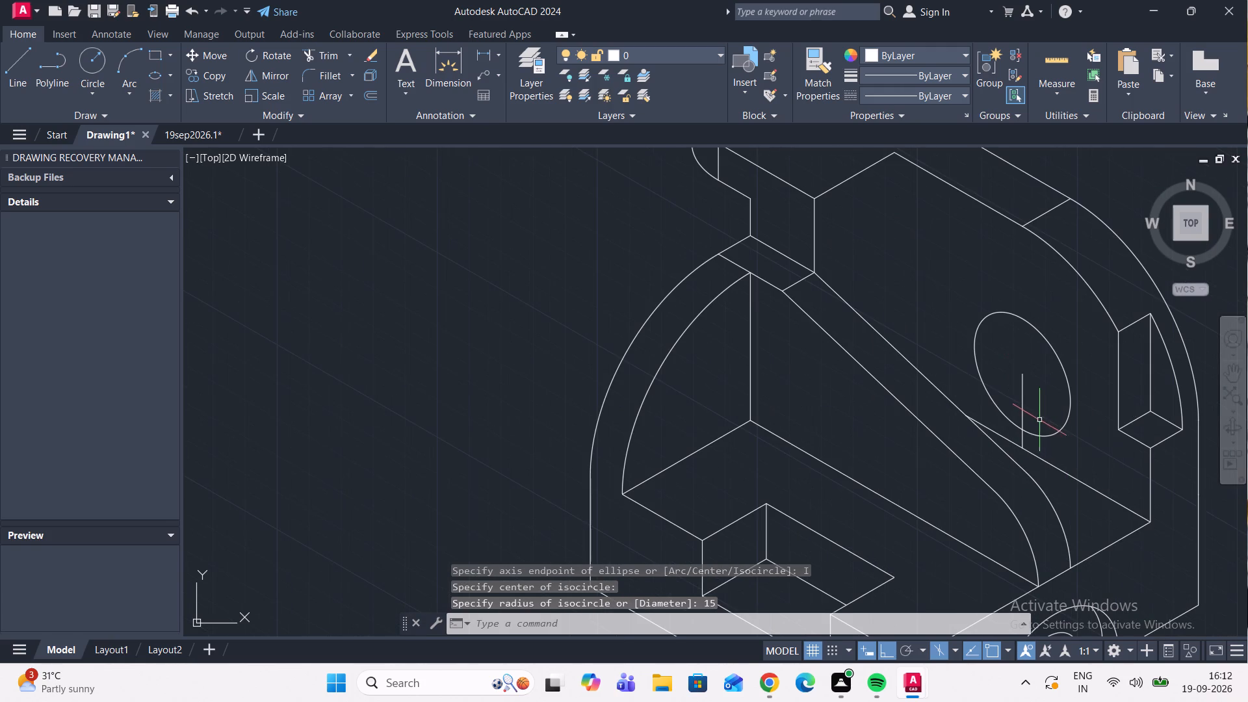
left_click(1022, 406)
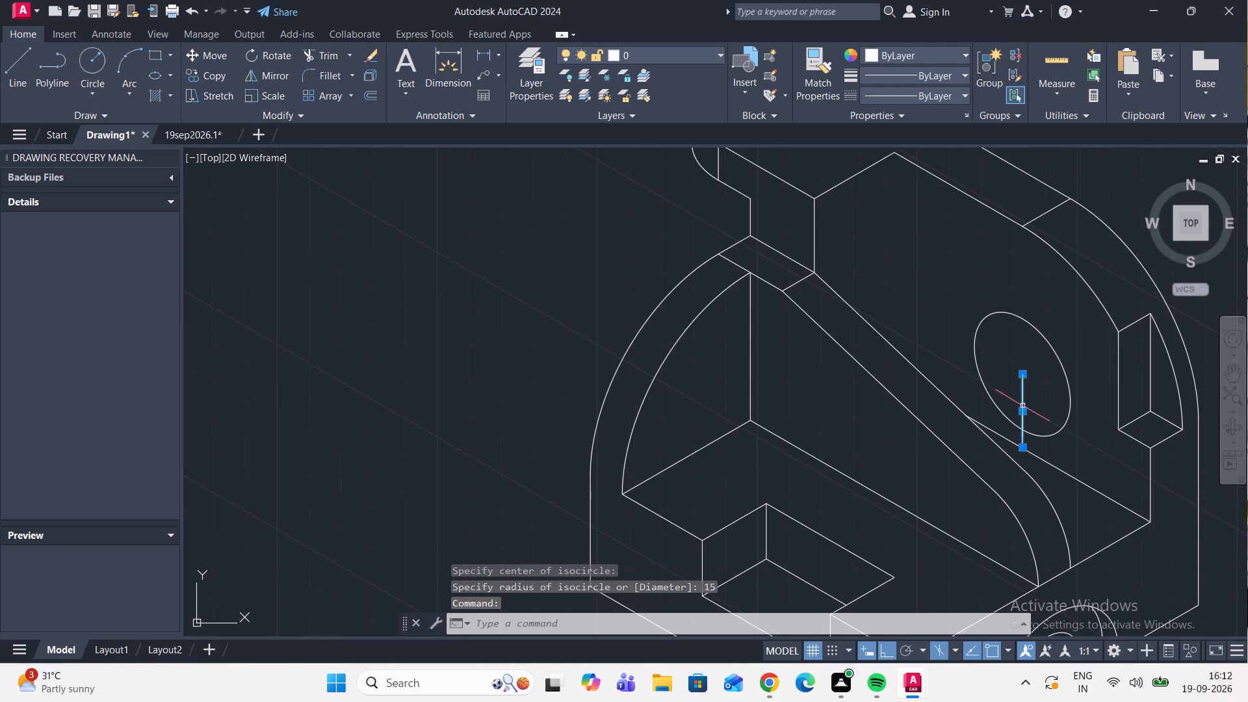
key("Delete")
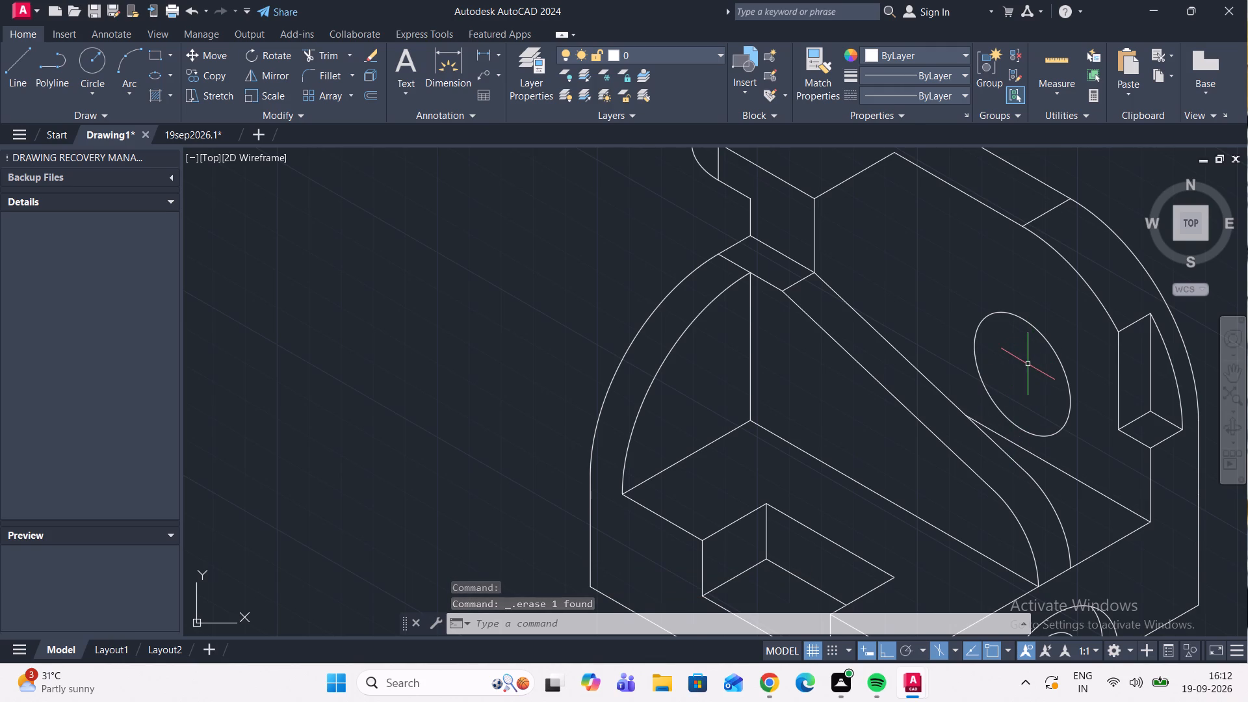
Copy the radius 15 isocircle from its centre by 15 along the 30° direction, using the top isoplane.
scroll(1028, 364, "up", 1)
left_click(993, 352)
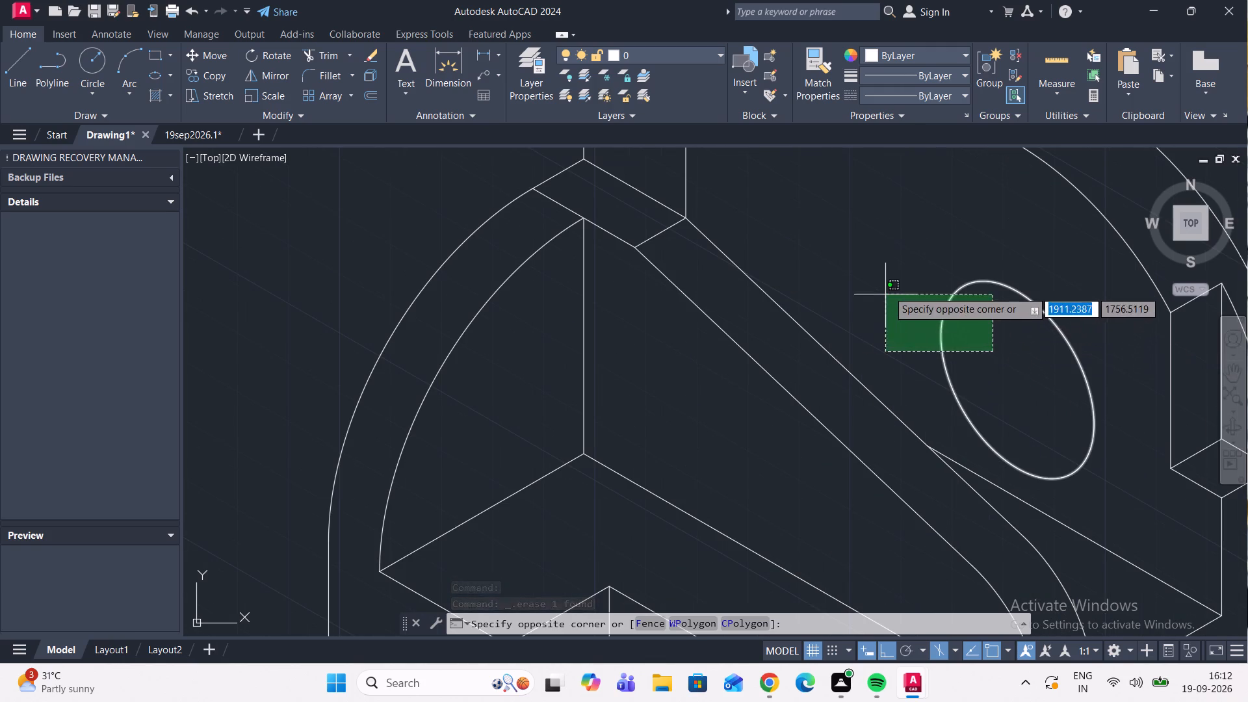
left_click(888, 288)
left_click(191, 74)
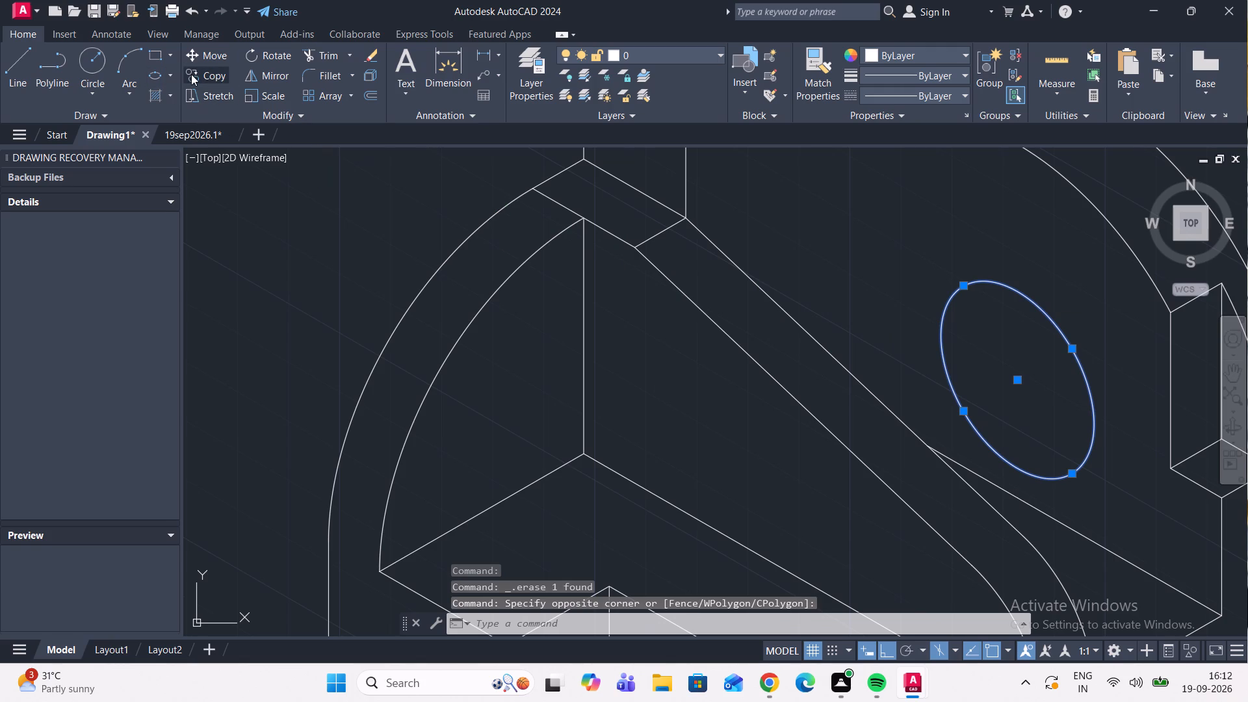
left_click(1022, 383)
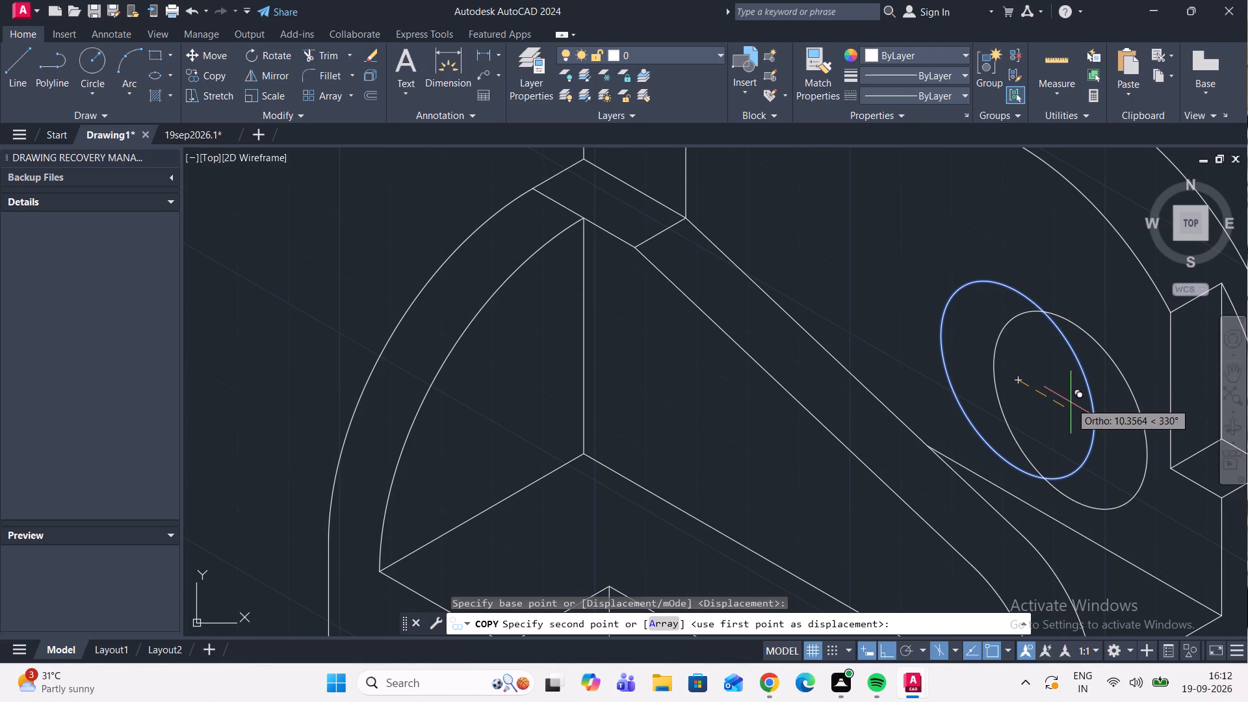
key("F5")
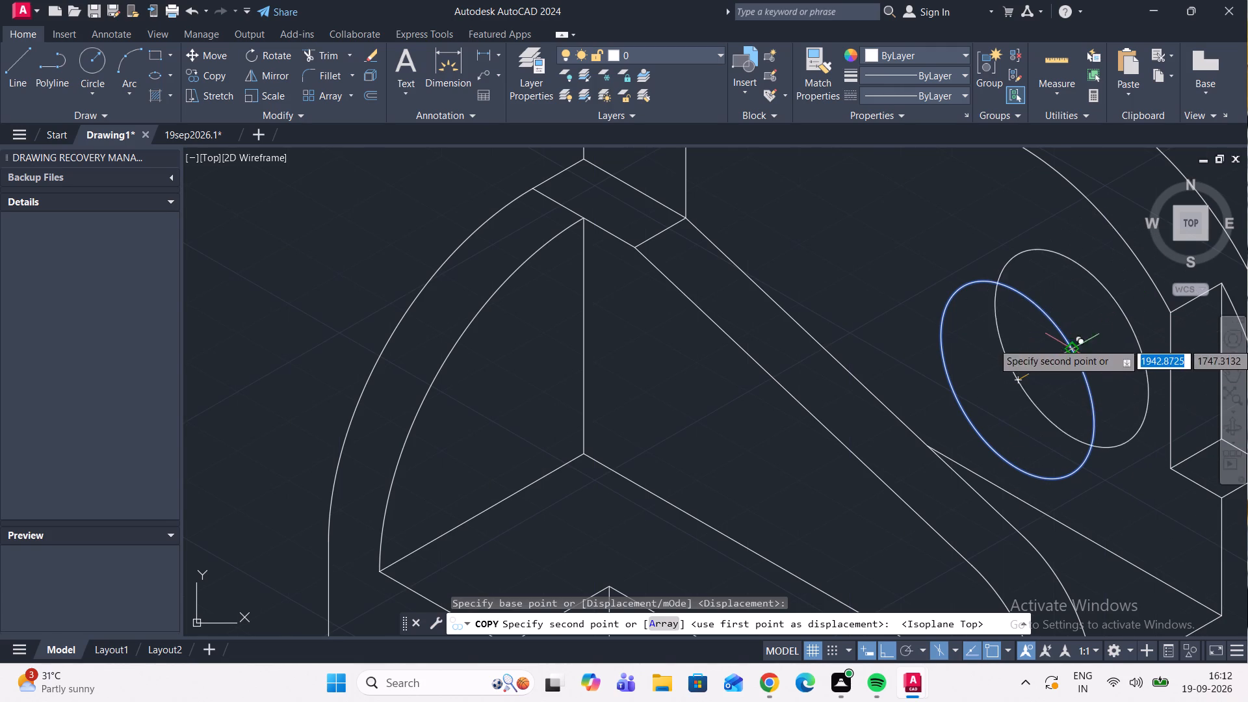
type("15")
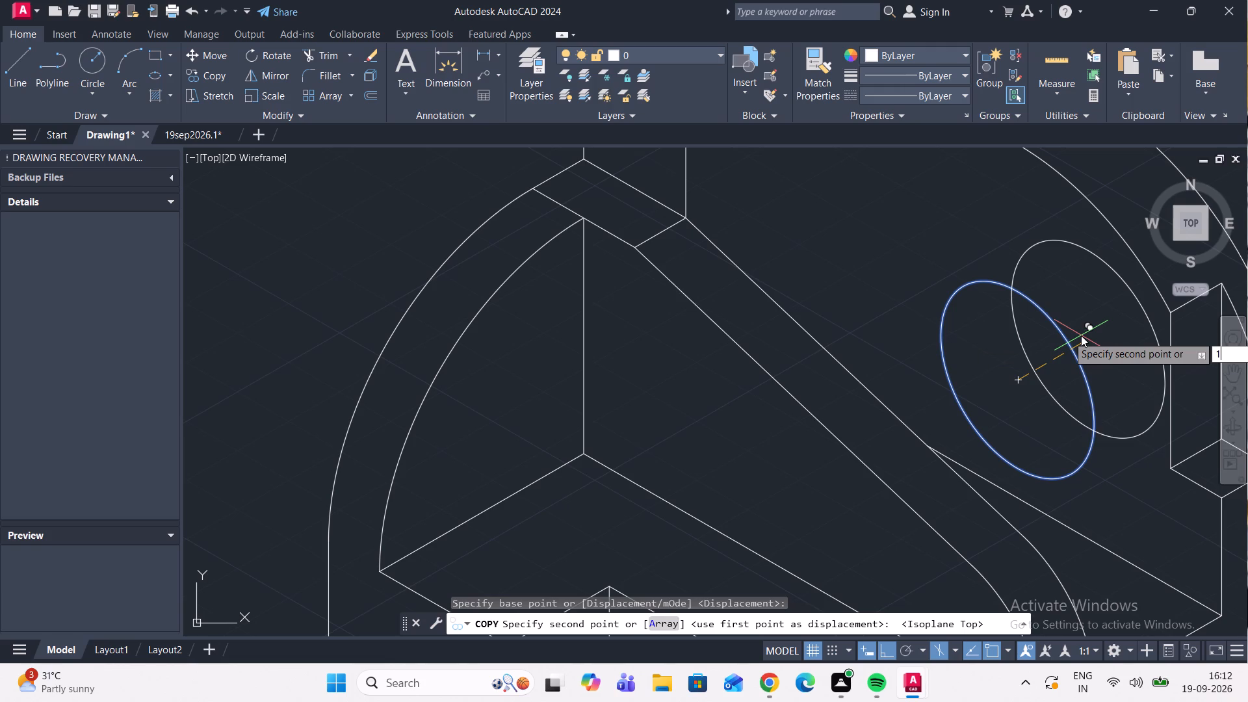
key("Return")
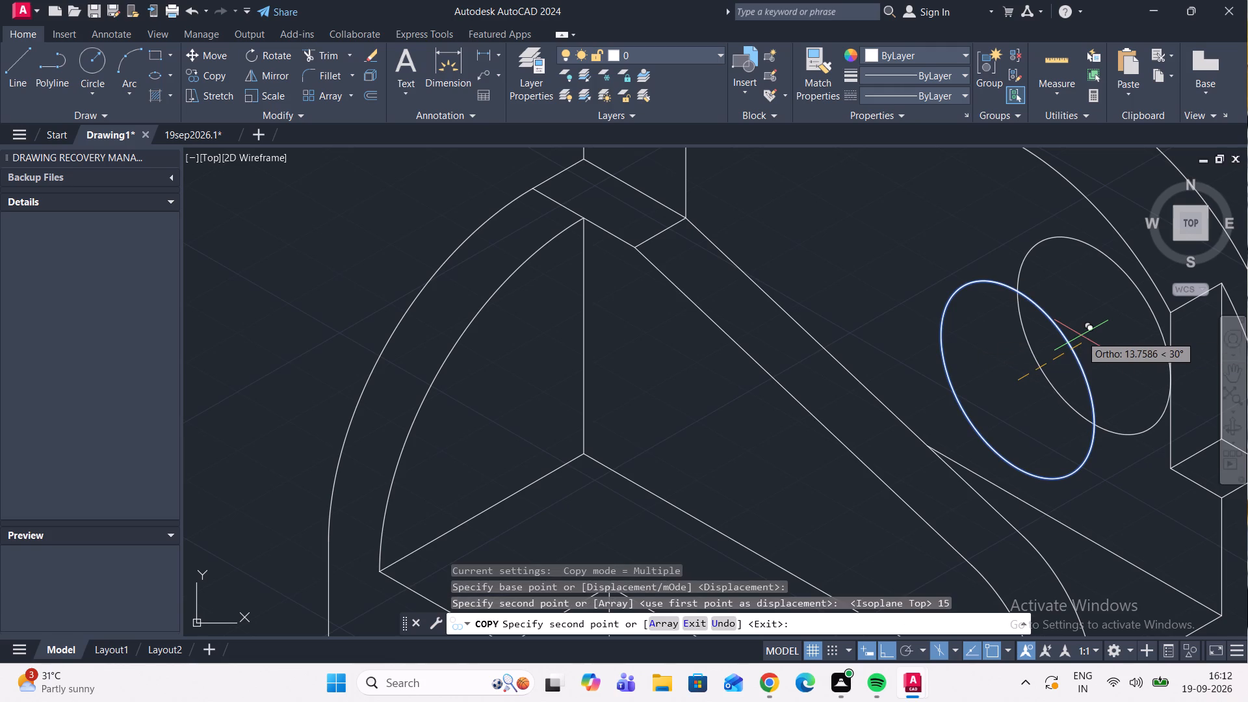
key("Escape")
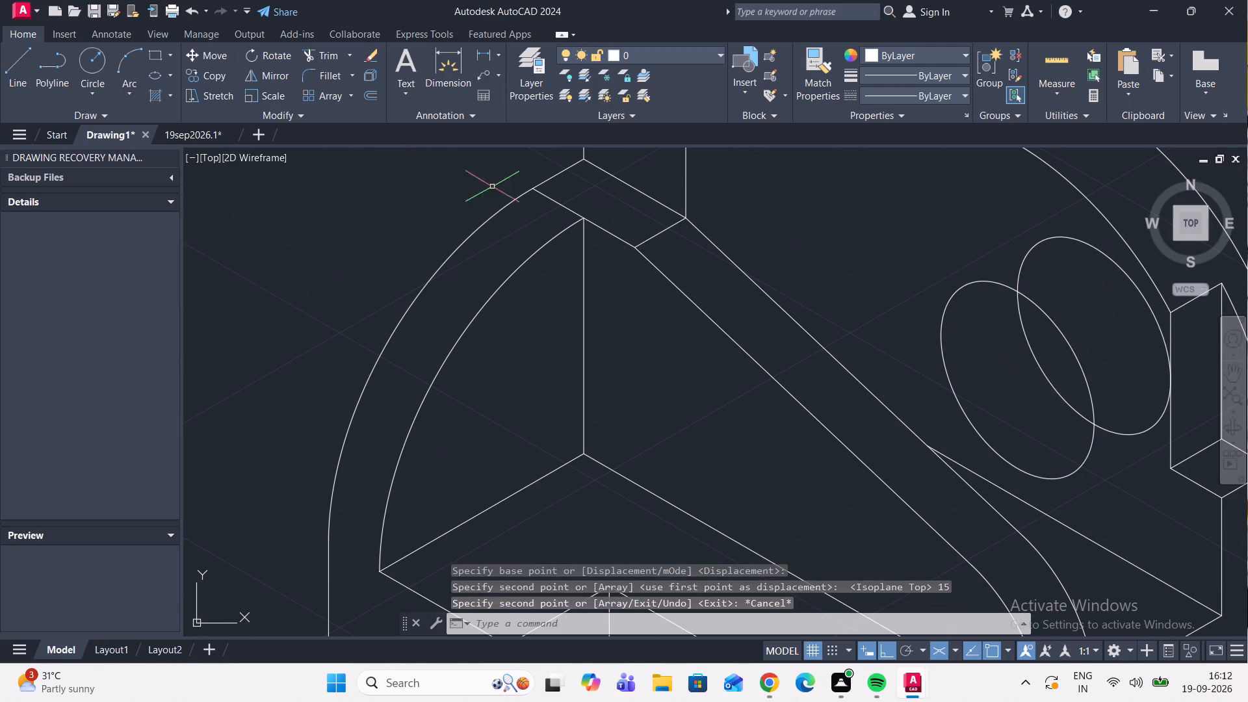
Trim the parts of the copied isocircle outside the original, leaving only the hole's inner depth arc.
left_click(313, 58)
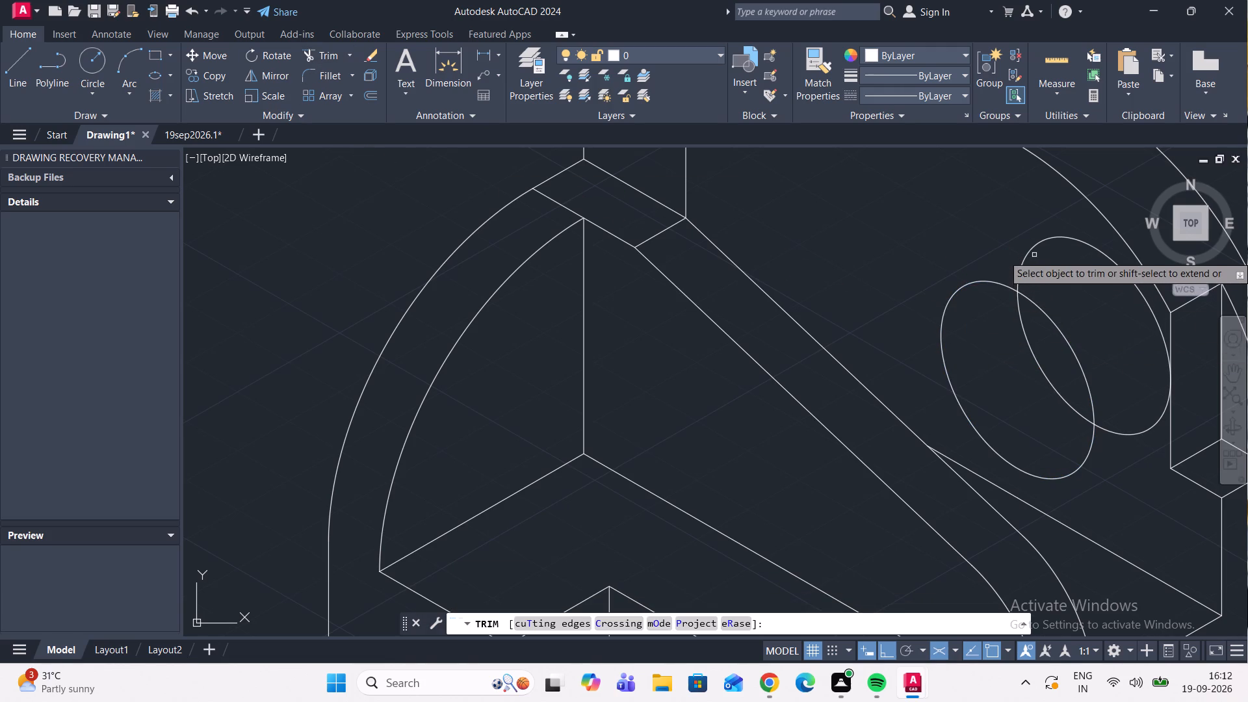
left_click(1032, 248)
scroll(1175, 389, "up", 2)
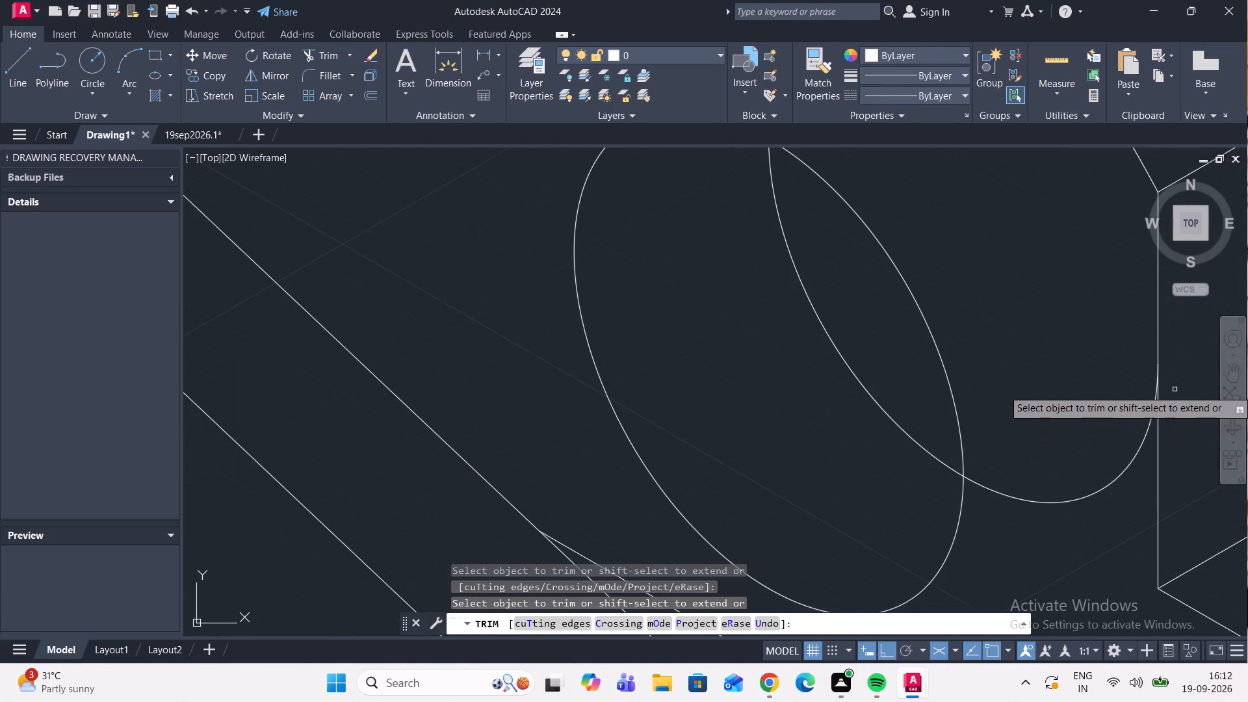
left_click(1146, 438)
scroll(1005, 404, "down", 2)
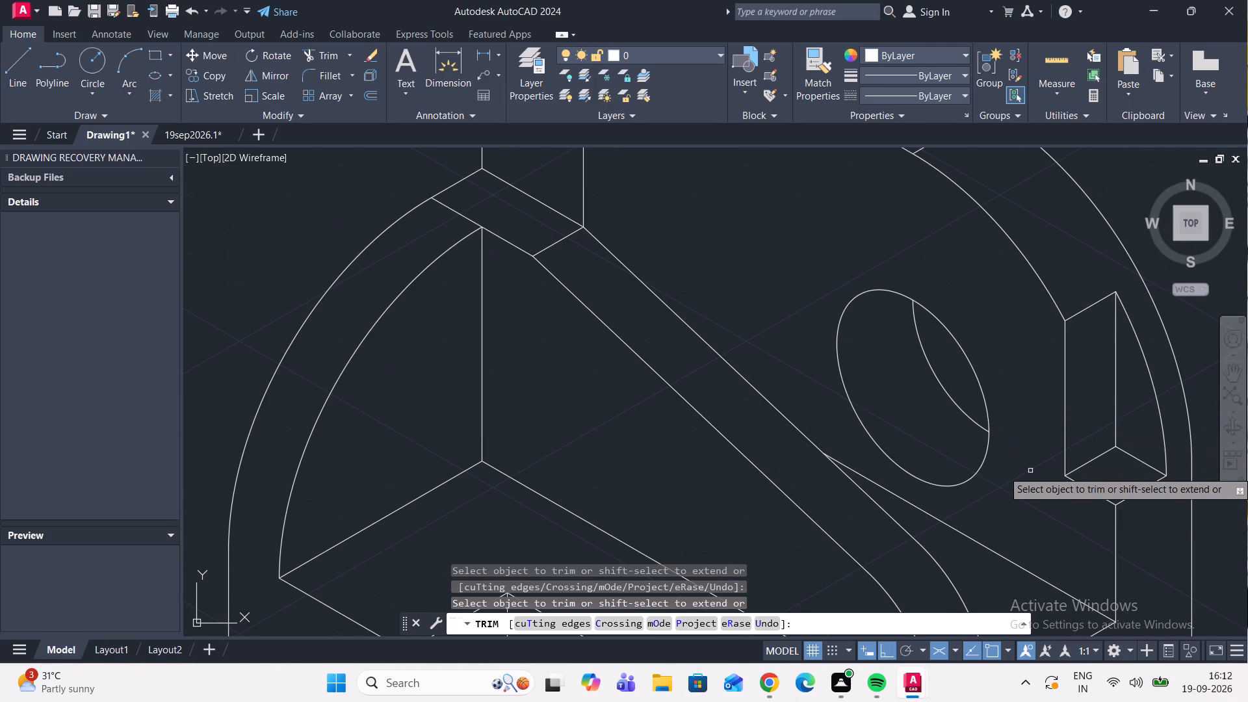
key("Escape")
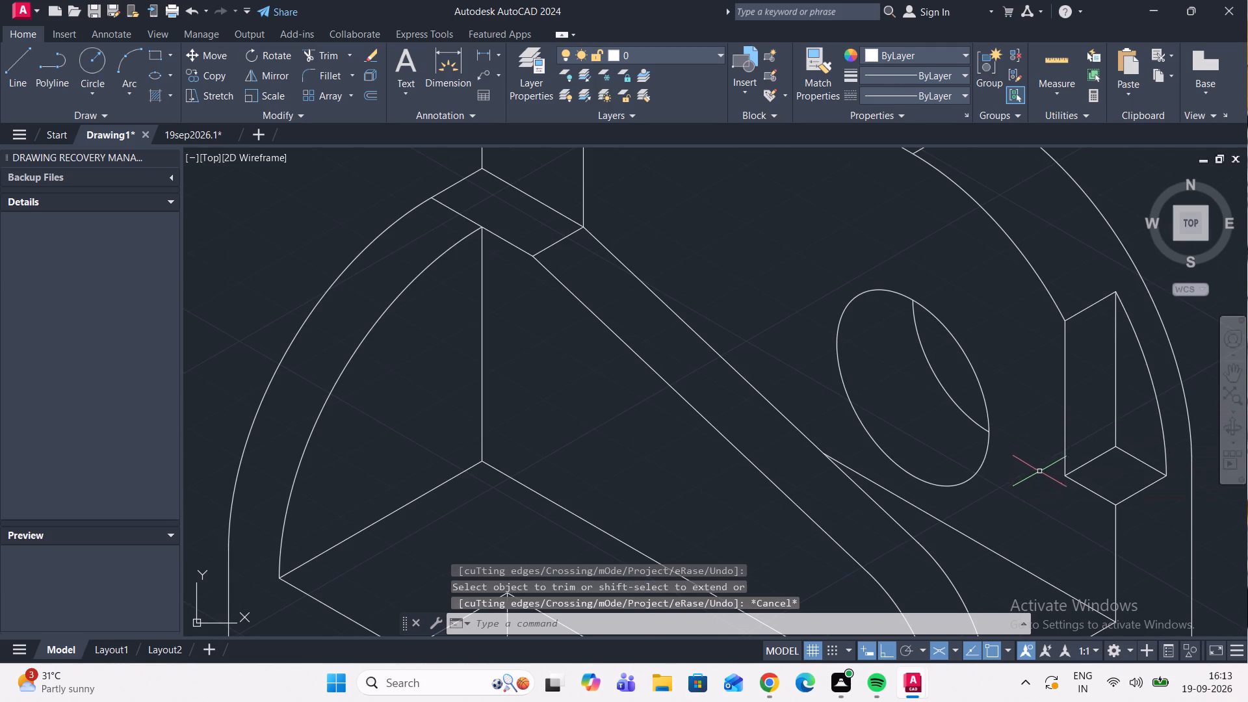
Draw a centre line through the top arm's hole, extending past the arm's rounded end and about 14 at 330° the other way.
scroll(1037, 437, "down", 3)
scroll(1037, 463, "up", 2)
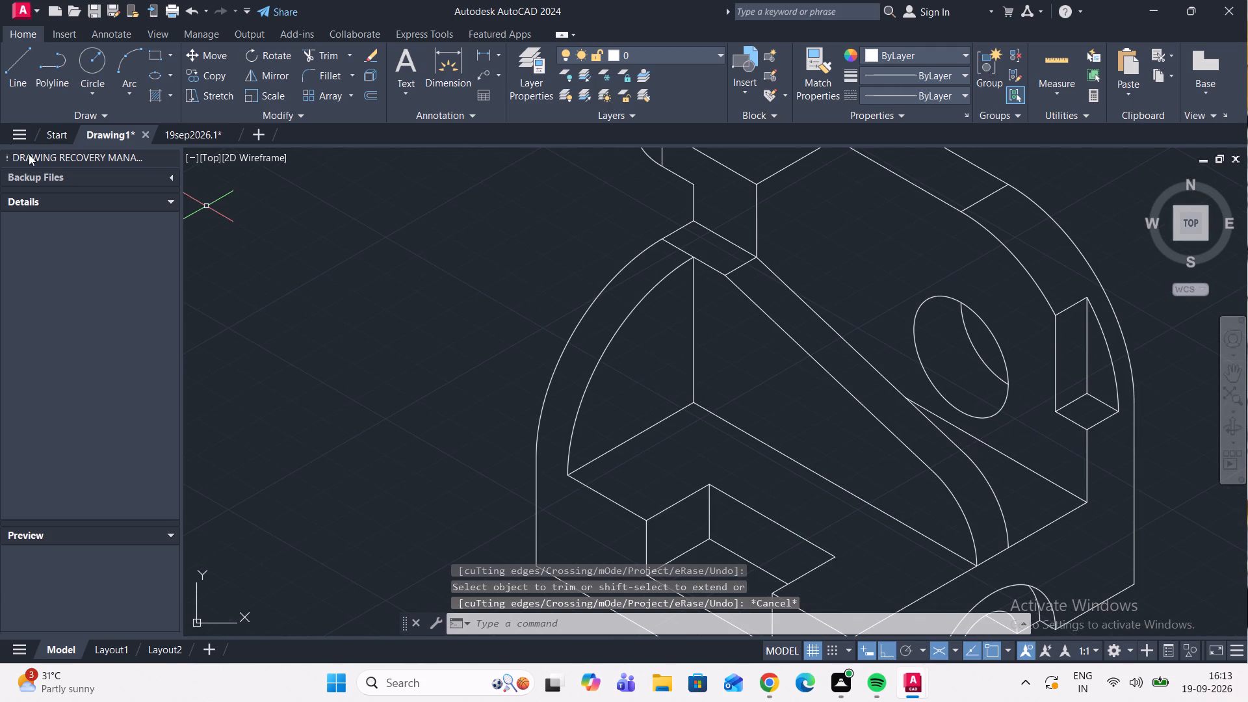
left_click(11, 70)
middle_click_drag(381, 255, 398, 535)
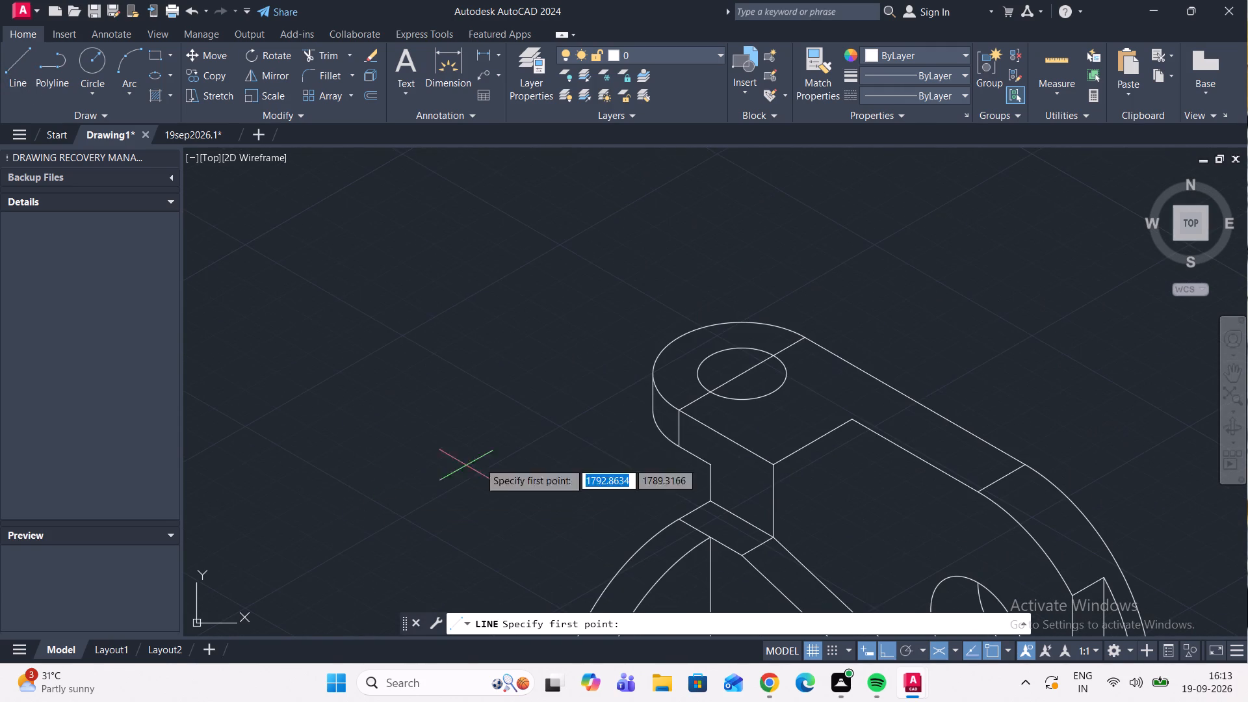
scroll(742, 378, "up", 2)
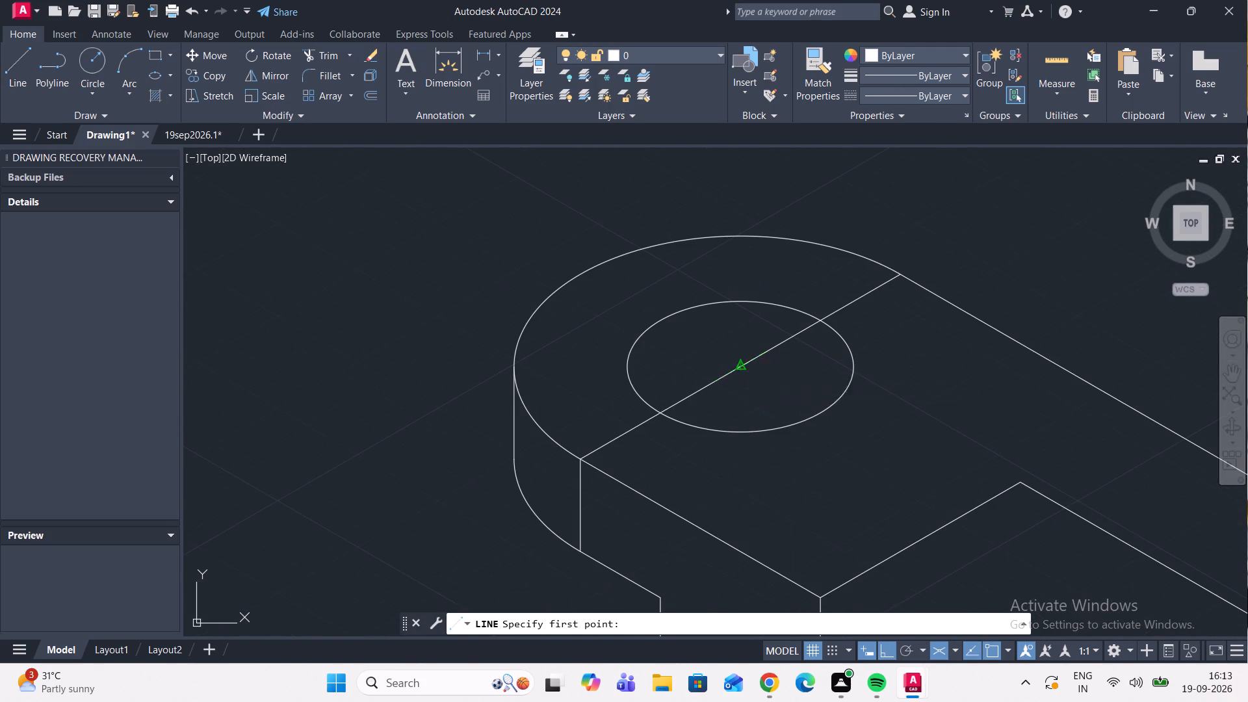
left_click(738, 367)
left_click(535, 248)
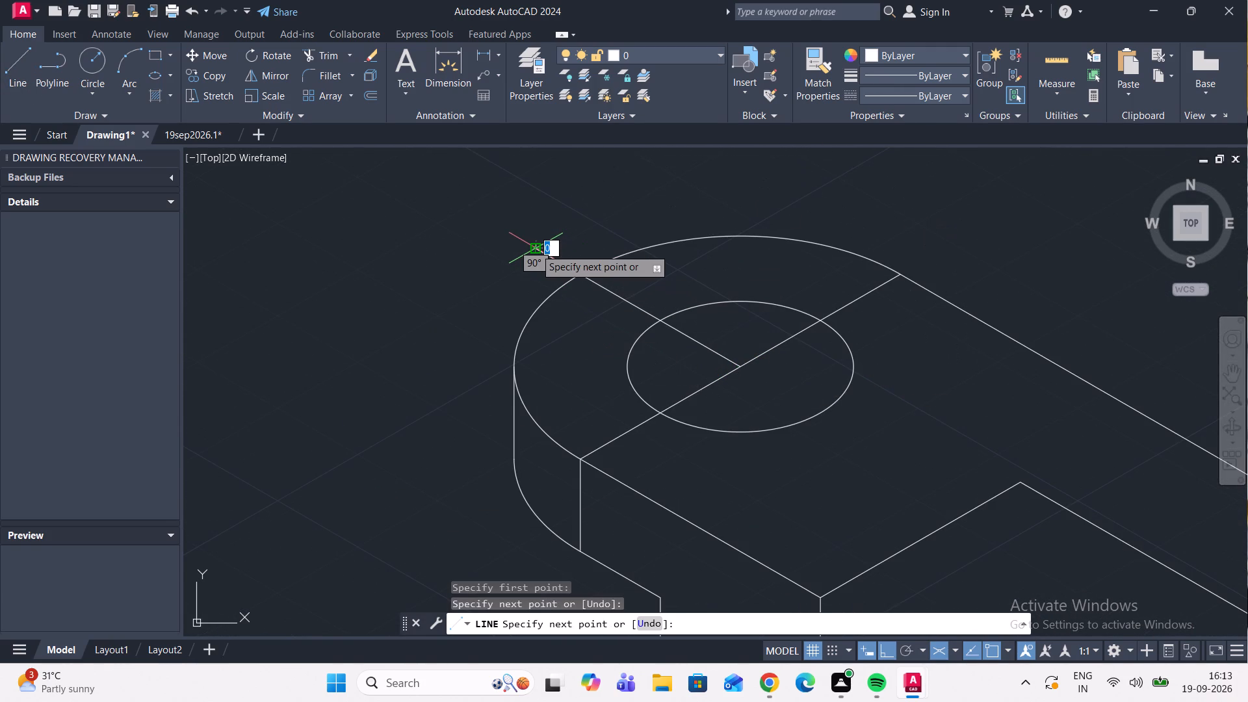
key("Escape")
key("space")
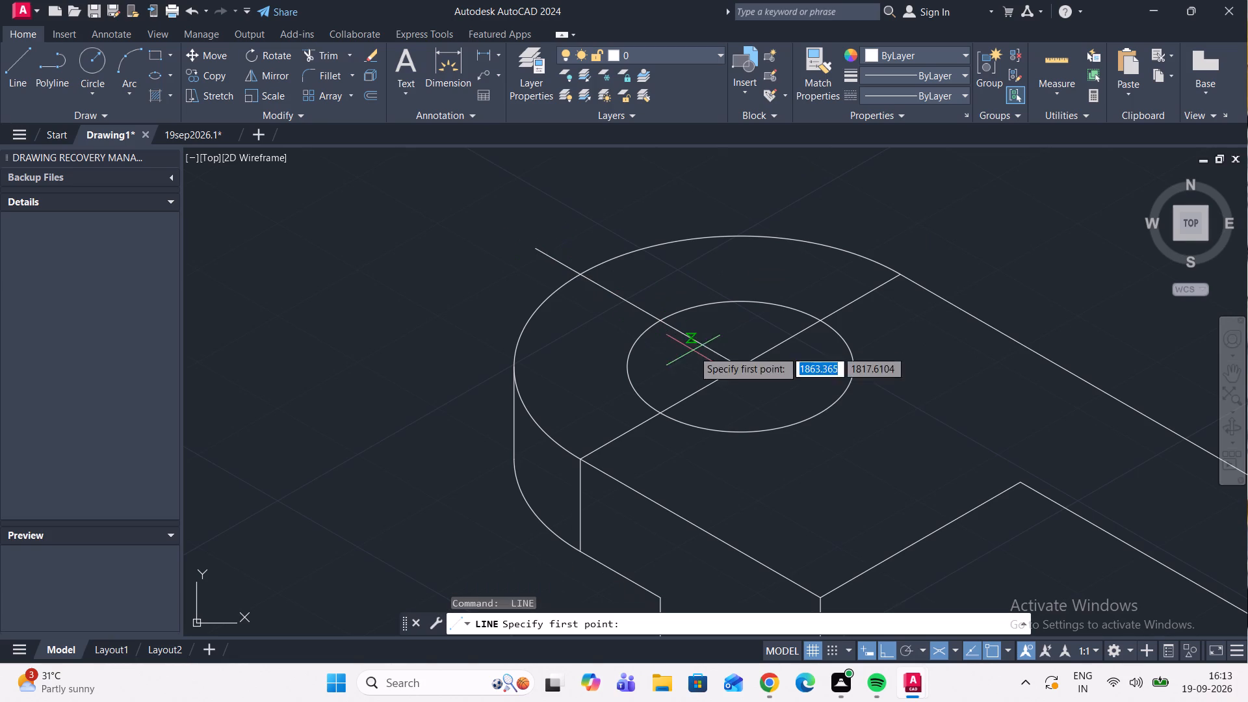
left_click(740, 363)
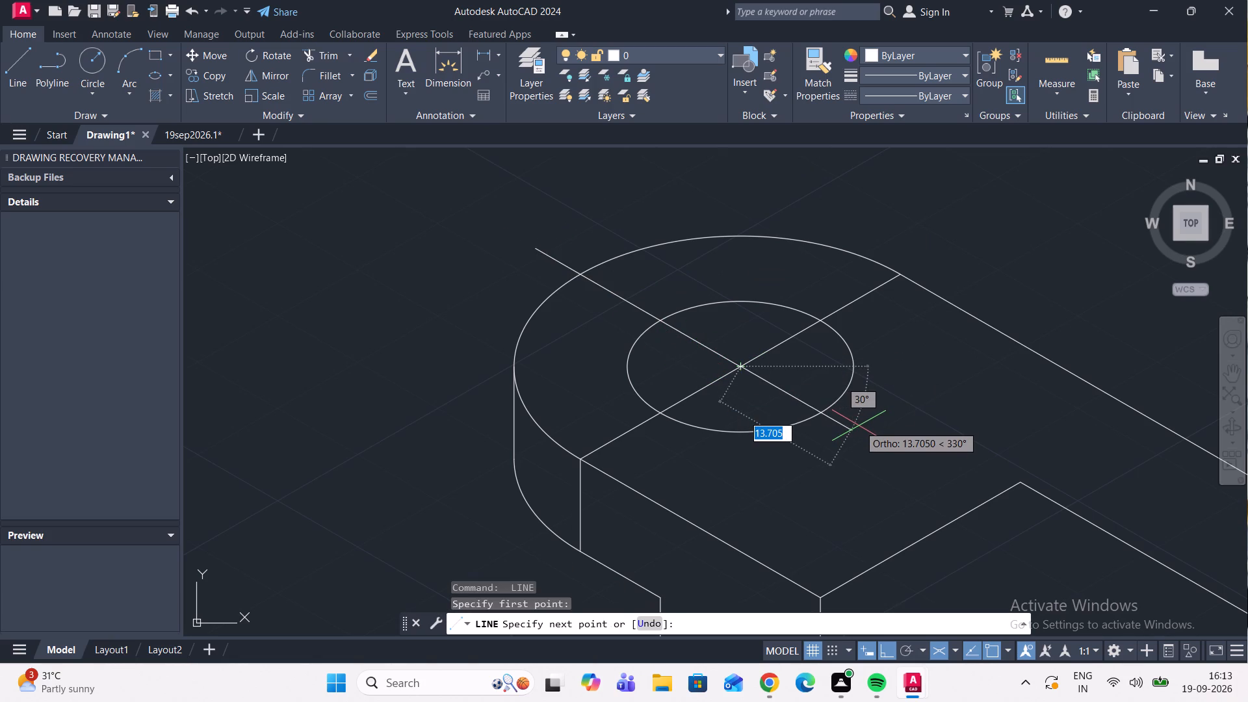
left_click(859, 426)
key("Escape")
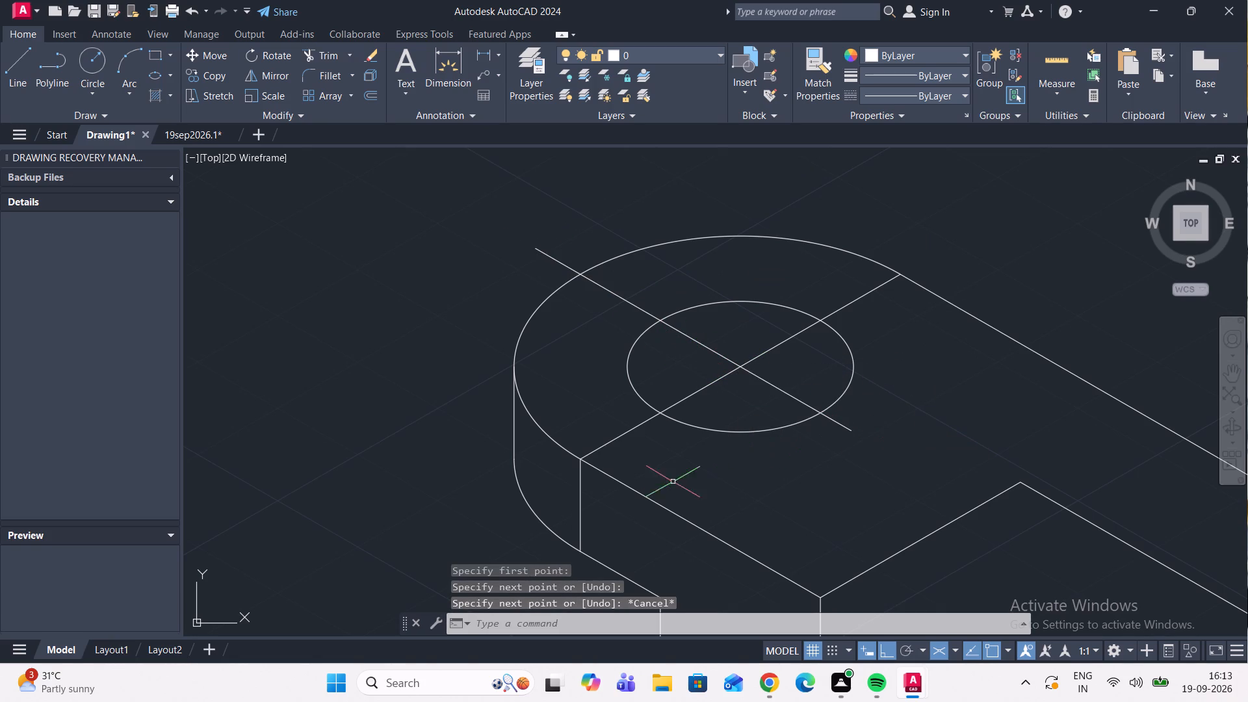
Delete the short vertical line joining the upper and lower edges where the top arm's rounded end begins.
left_click(579, 504)
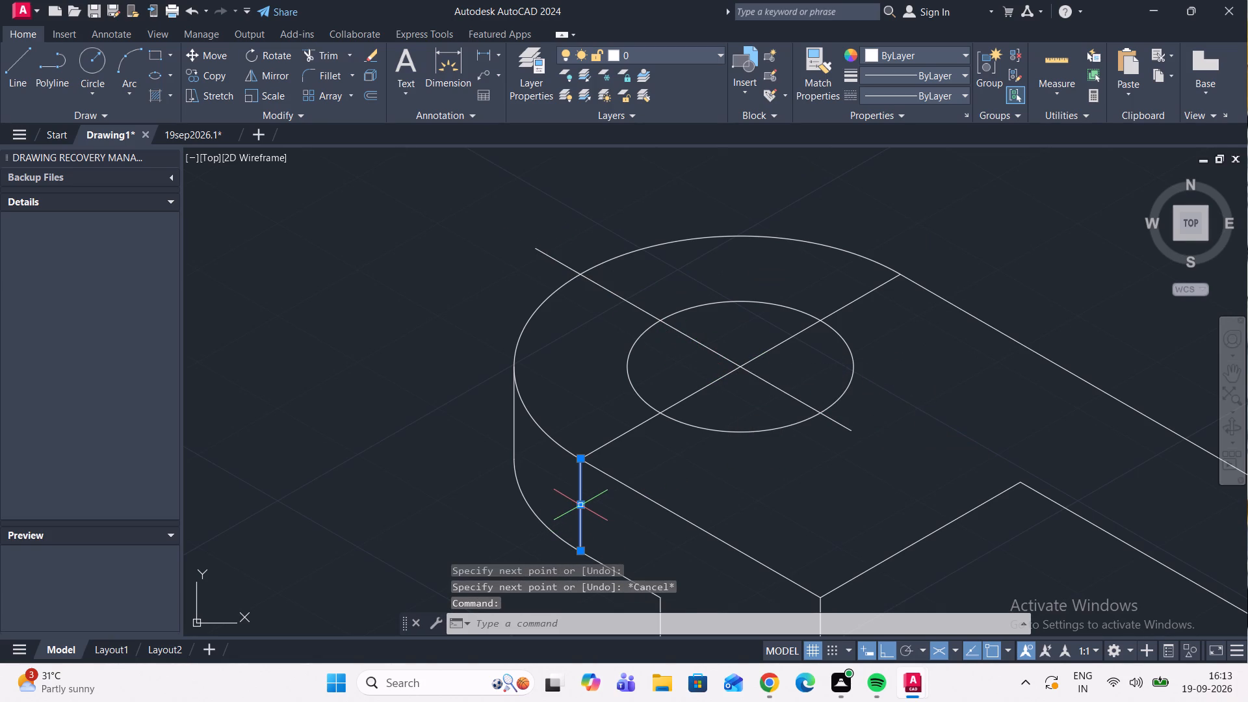
key("Delete")
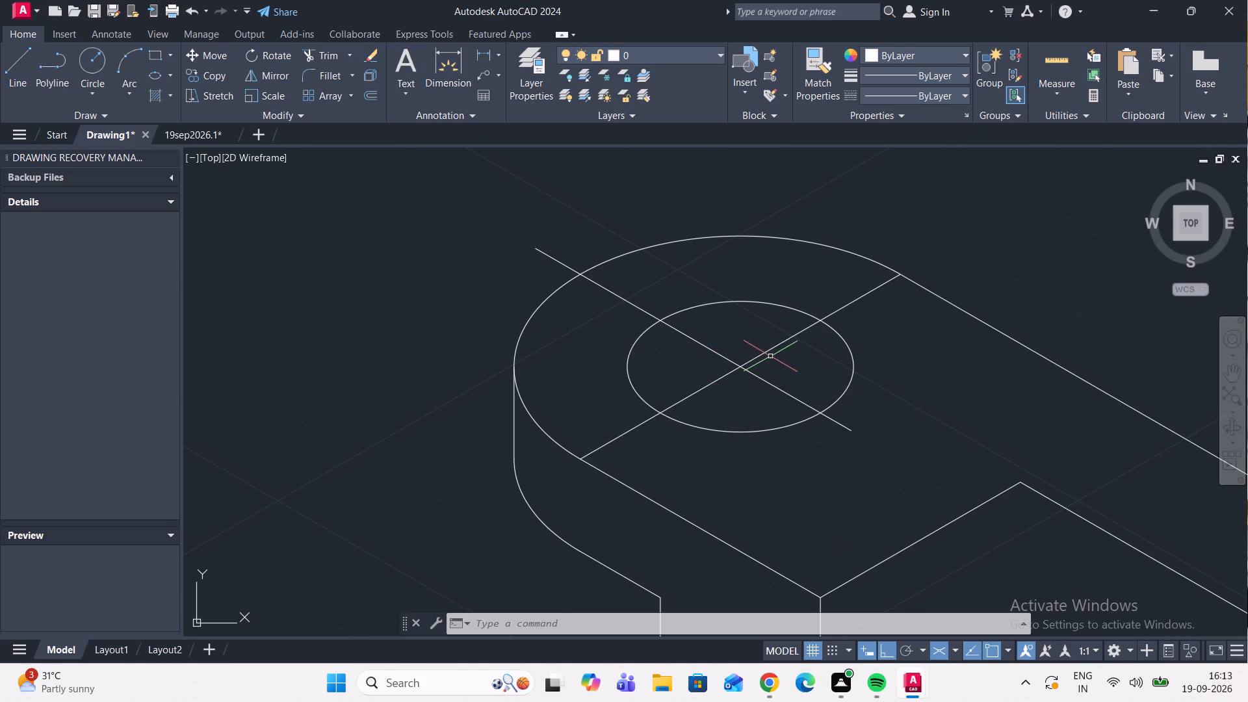
Draw a centre line through the hole behind the rib, about 21 from its centre at 150° and past its edge at 330°.
scroll(909, 345, "down", 2)
middle_click_drag(935, 353, 691, 285)
middle_click_drag(846, 430, 818, 298)
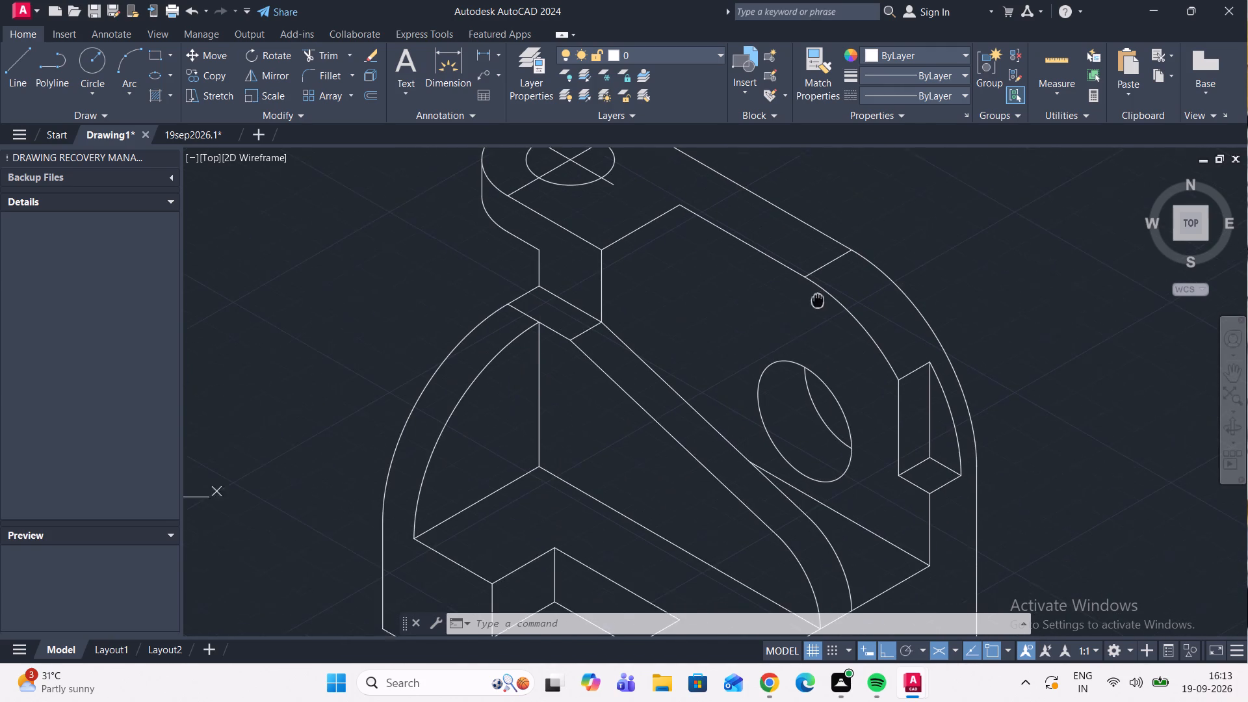
left_click(18, 64)
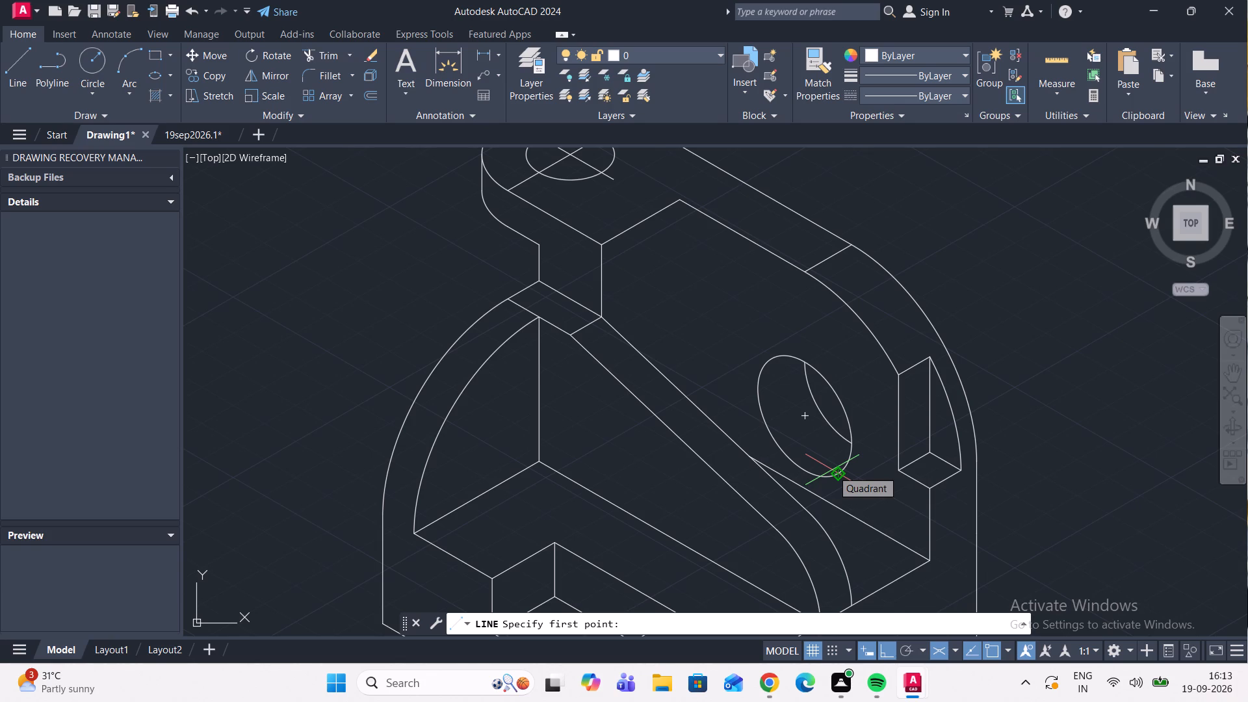
scroll(796, 421, "down", 1)
scroll(784, 421, "up", 2)
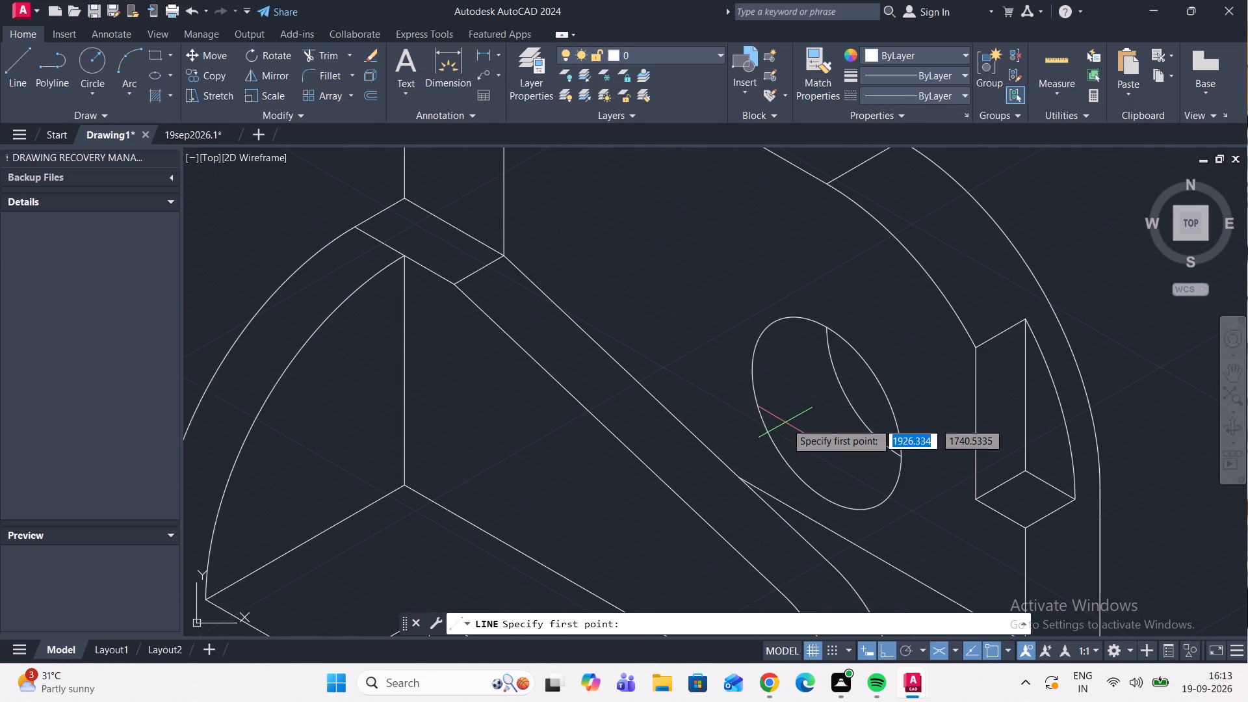
left_click(831, 411)
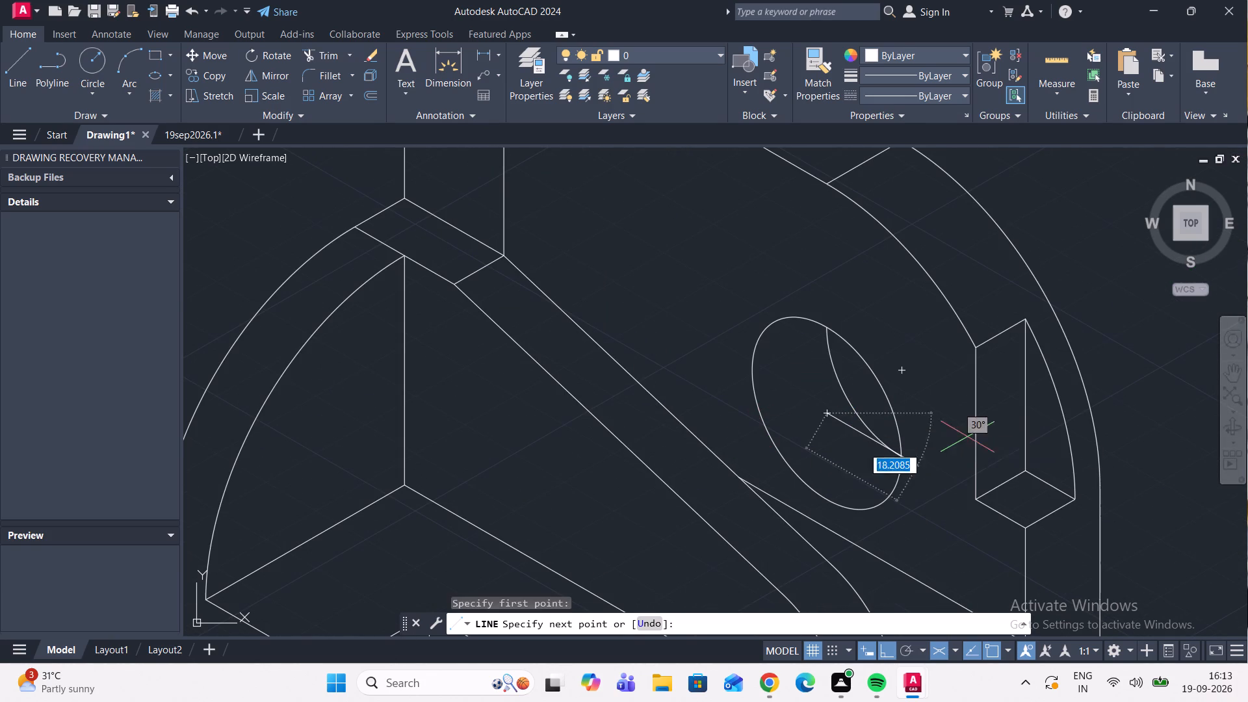
scroll(955, 447, "up", 2)
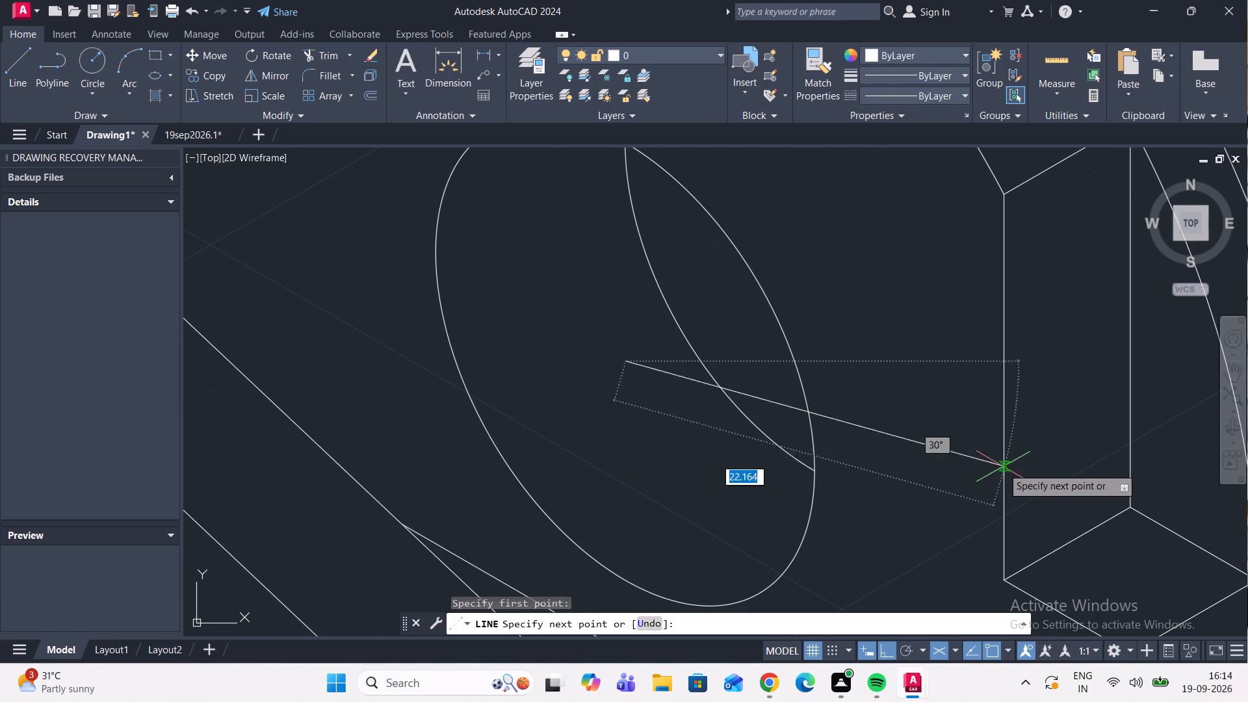
left_click(968, 517)
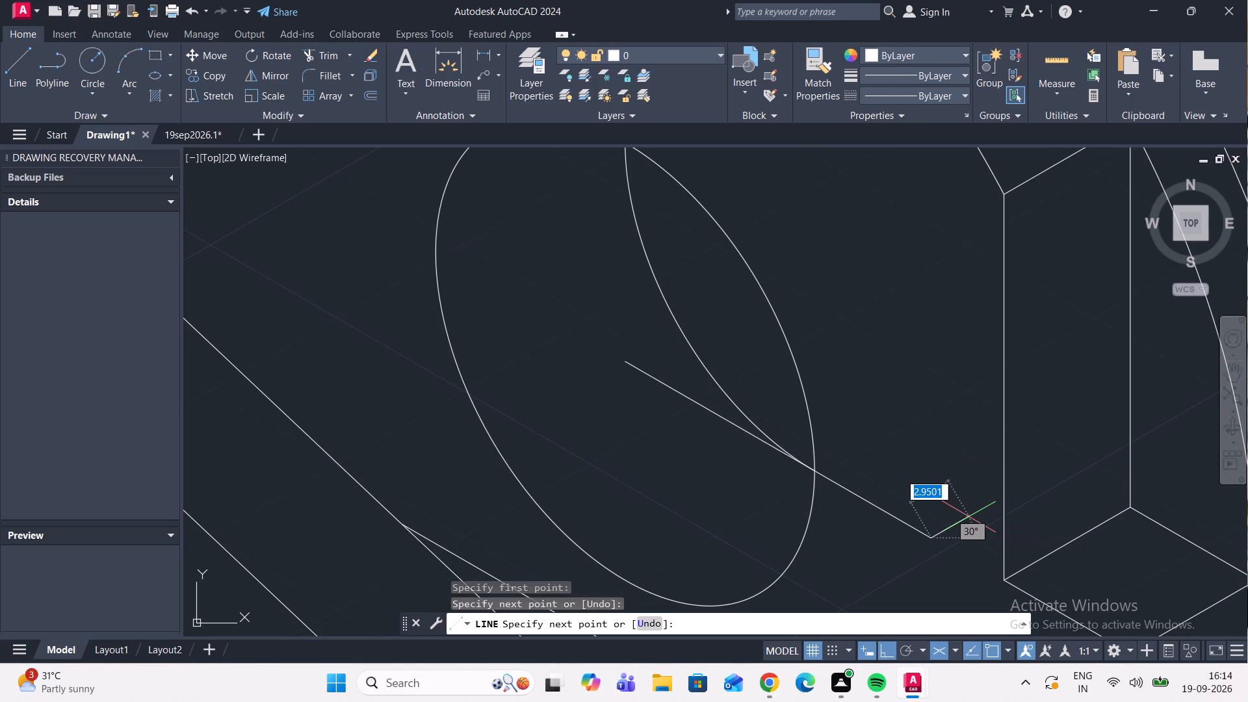
key("Escape")
key("space")
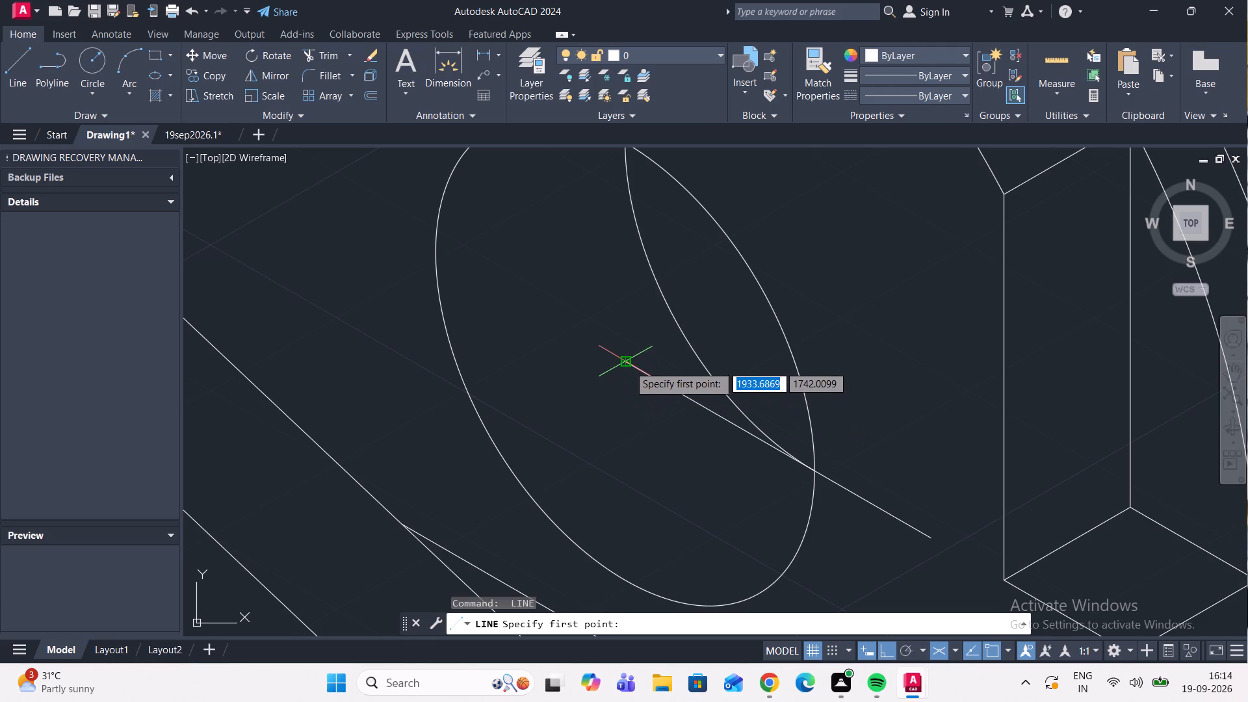
left_click(628, 365)
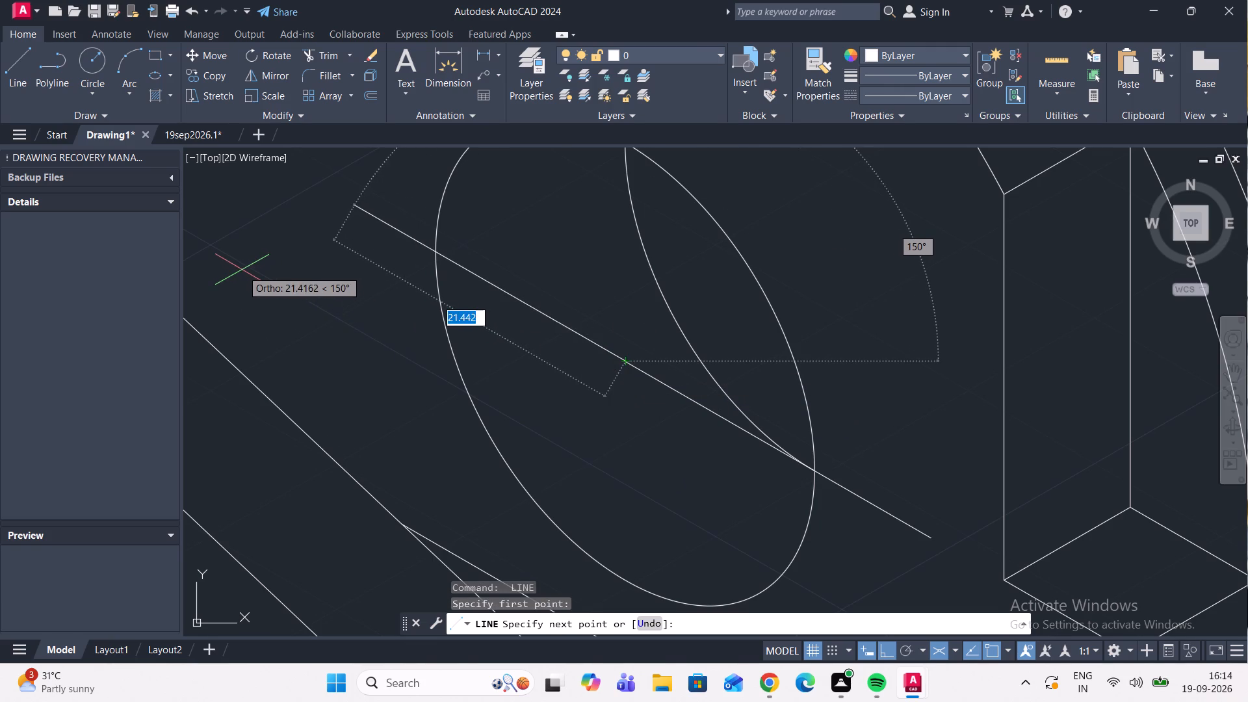
left_click(240, 268)
key("Escape")
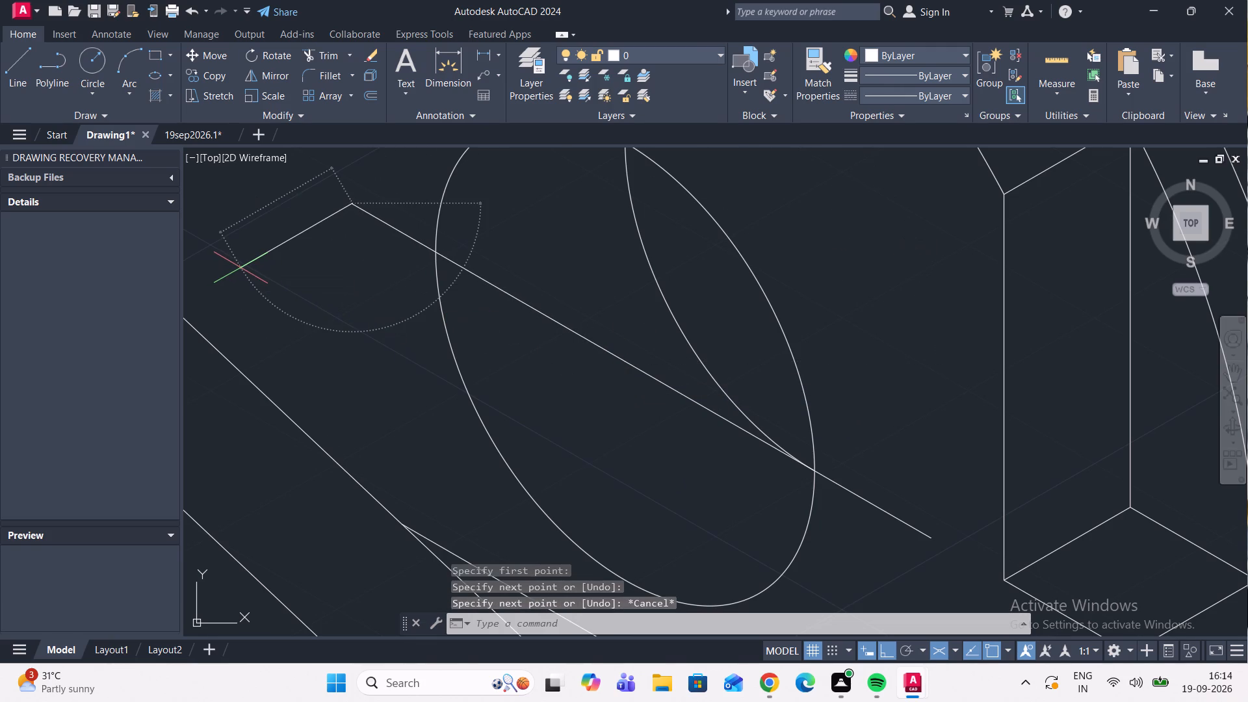
Draw the lower half of the hole's vertical centre line about 19 down from its centre, using the right isoplane.
key("space")
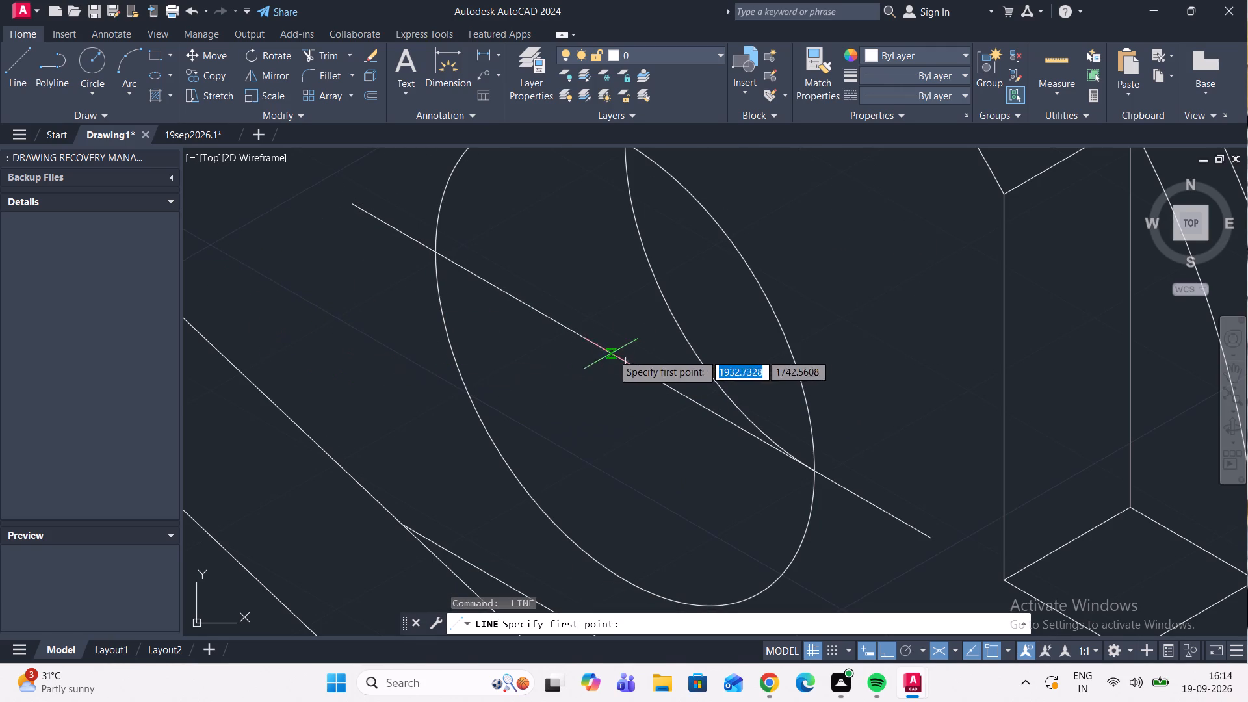
left_click(619, 365)
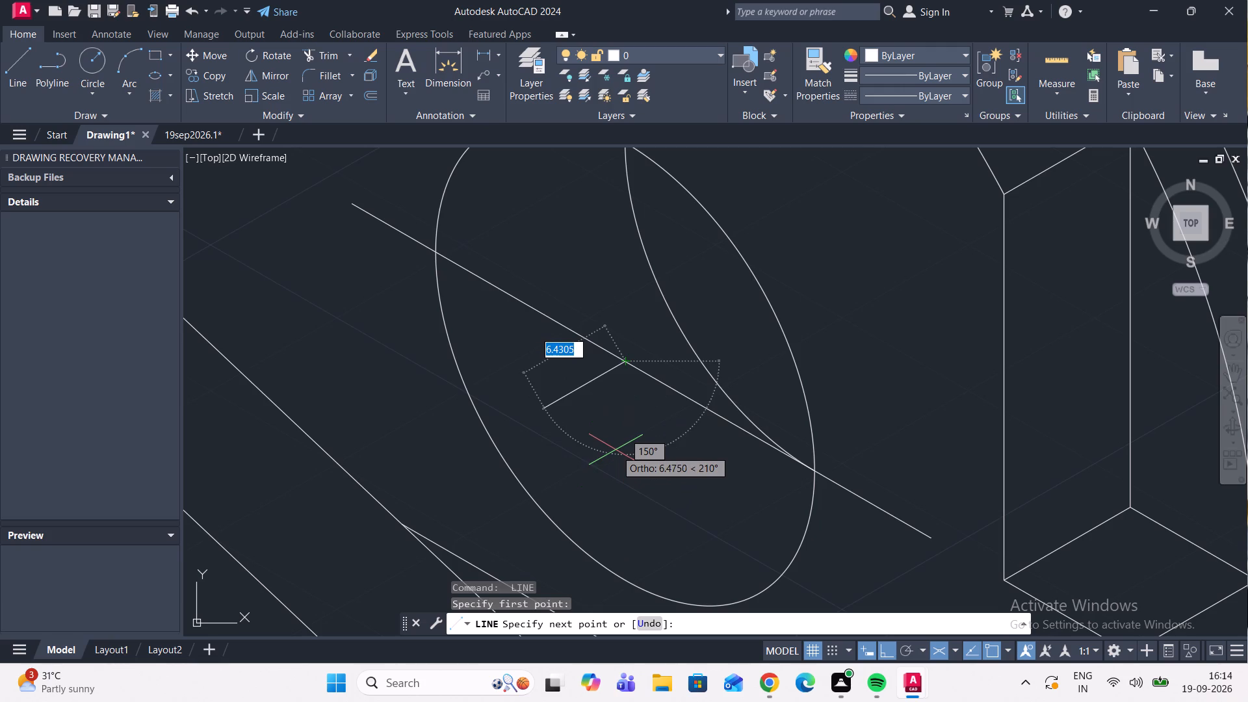
key("F5")
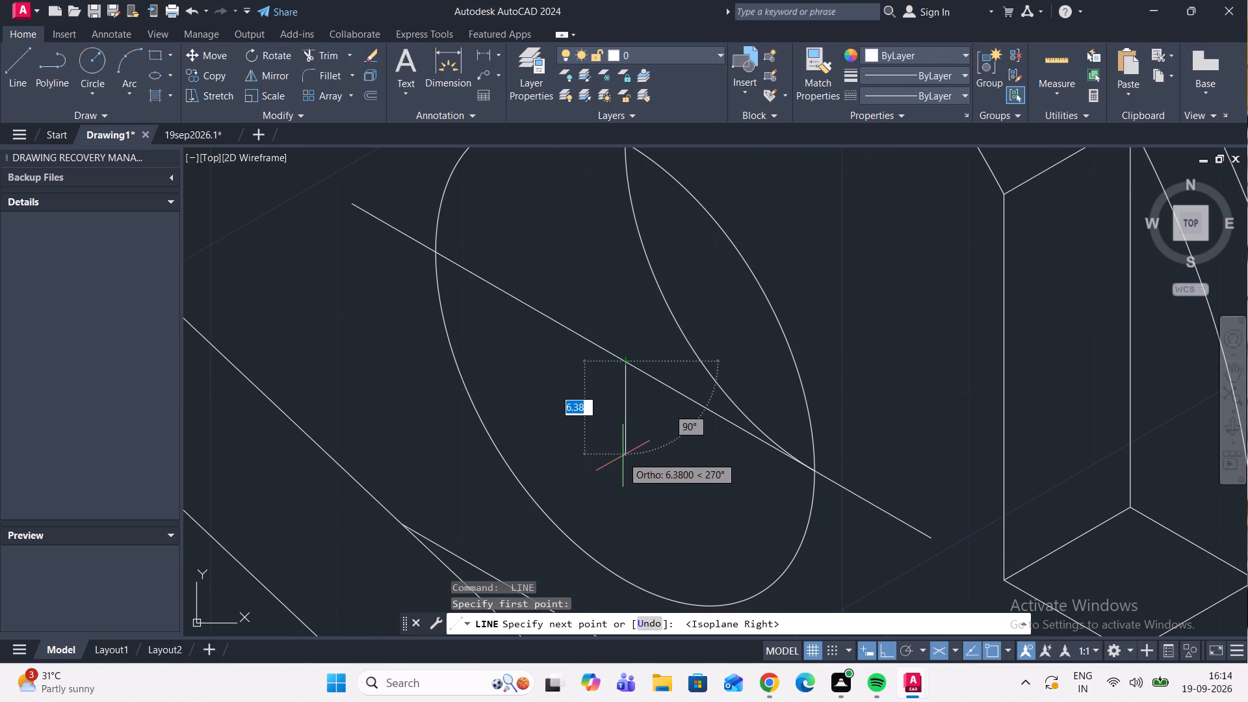
middle_click_drag(619, 437, 620, 241)
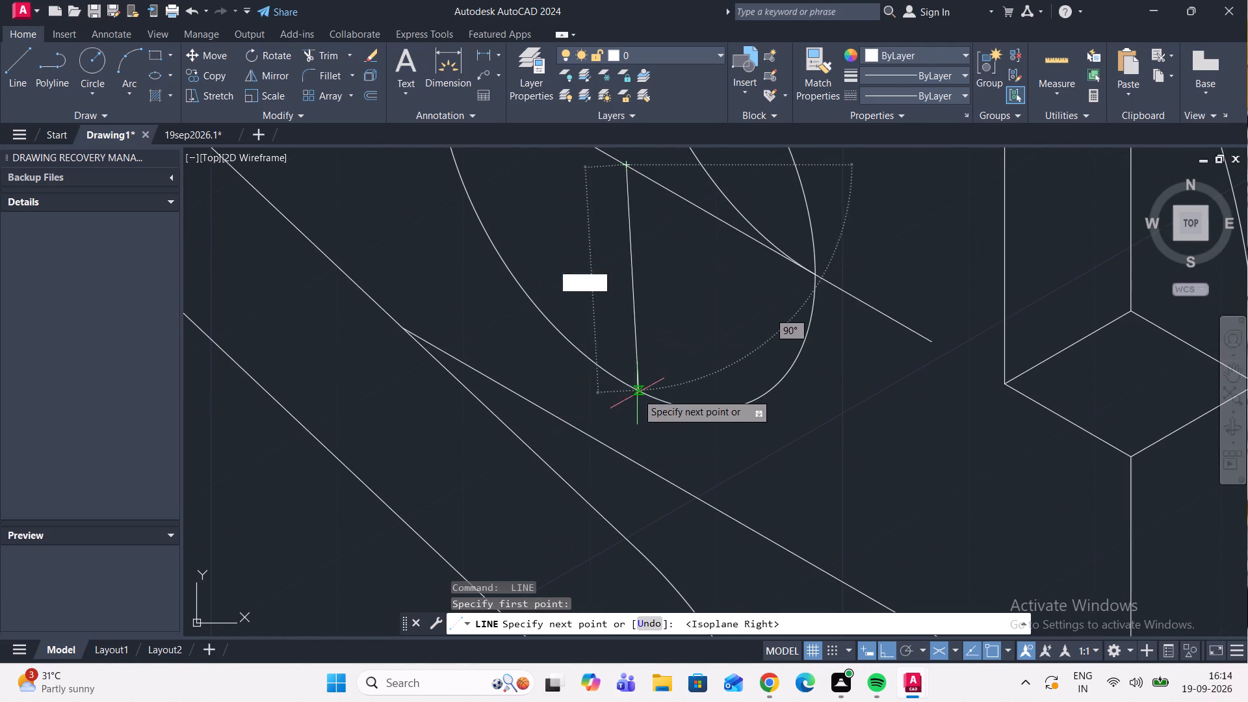
scroll(643, 408, "up", 1)
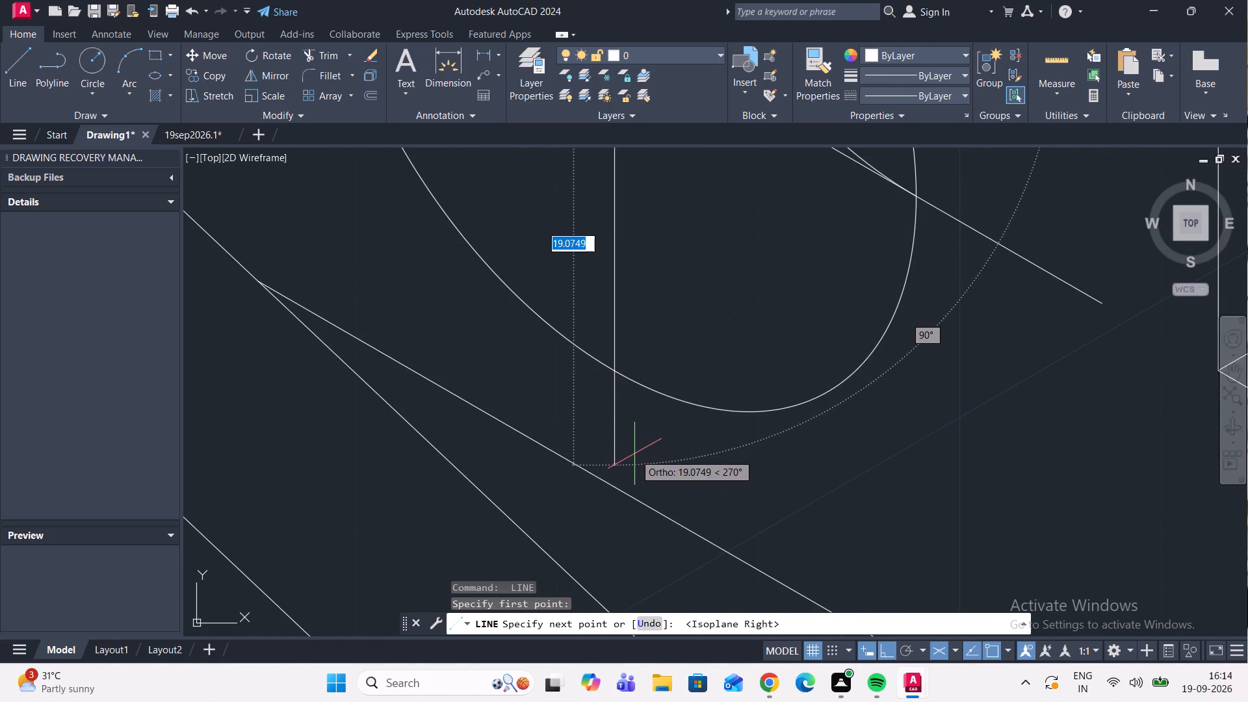
left_click(634, 454)
key("Escape")
middle_click_drag(651, 328, 679, 498)
middle_click_drag(690, 484, 695, 513)
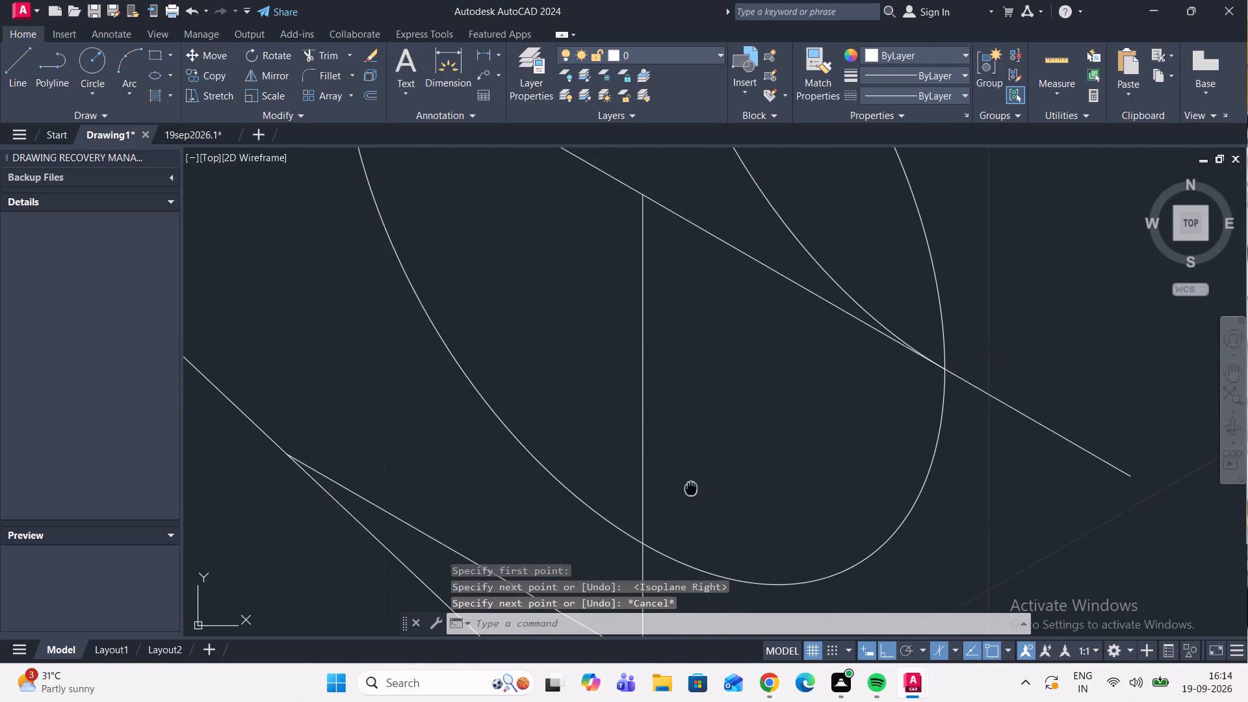
middle_click_drag(695, 513, 700, 532)
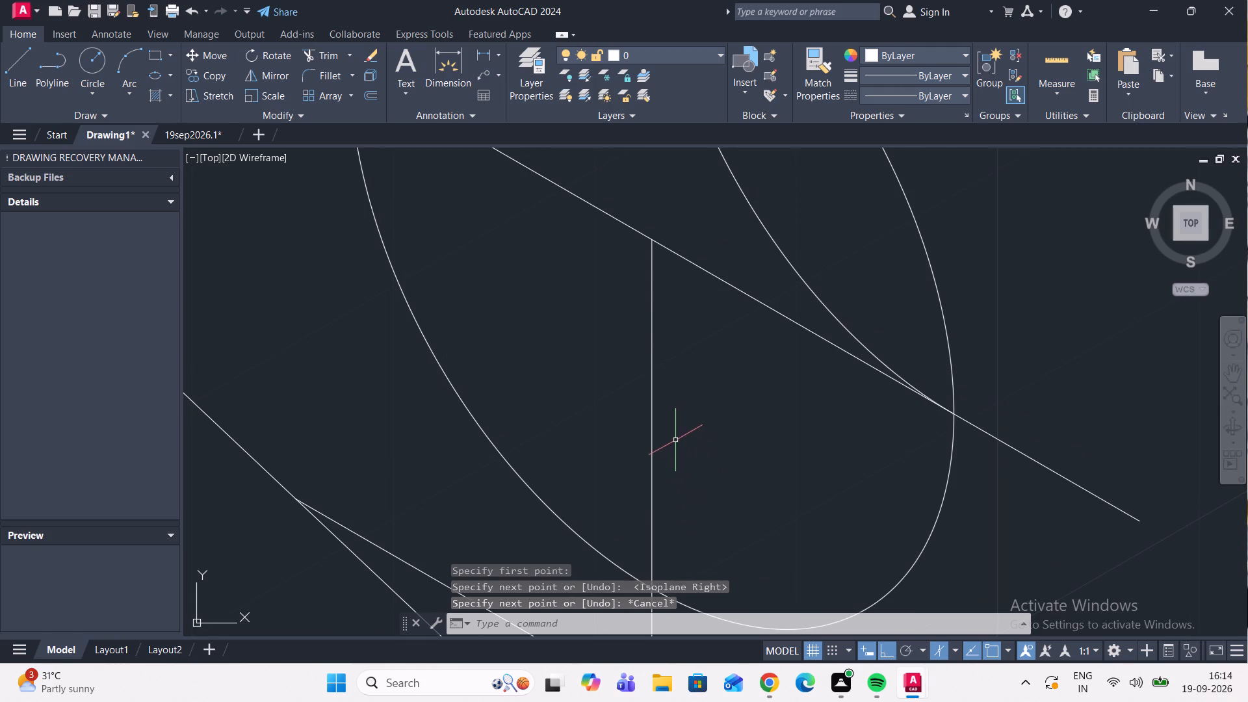
Draw the upper half of the vertical centre line from the hole's centre to just above the hole's upper edge.
left_click(18, 56)
middle_click_drag(628, 359, 647, 427)
left_click(667, 312)
scroll(721, 204, "down", 3)
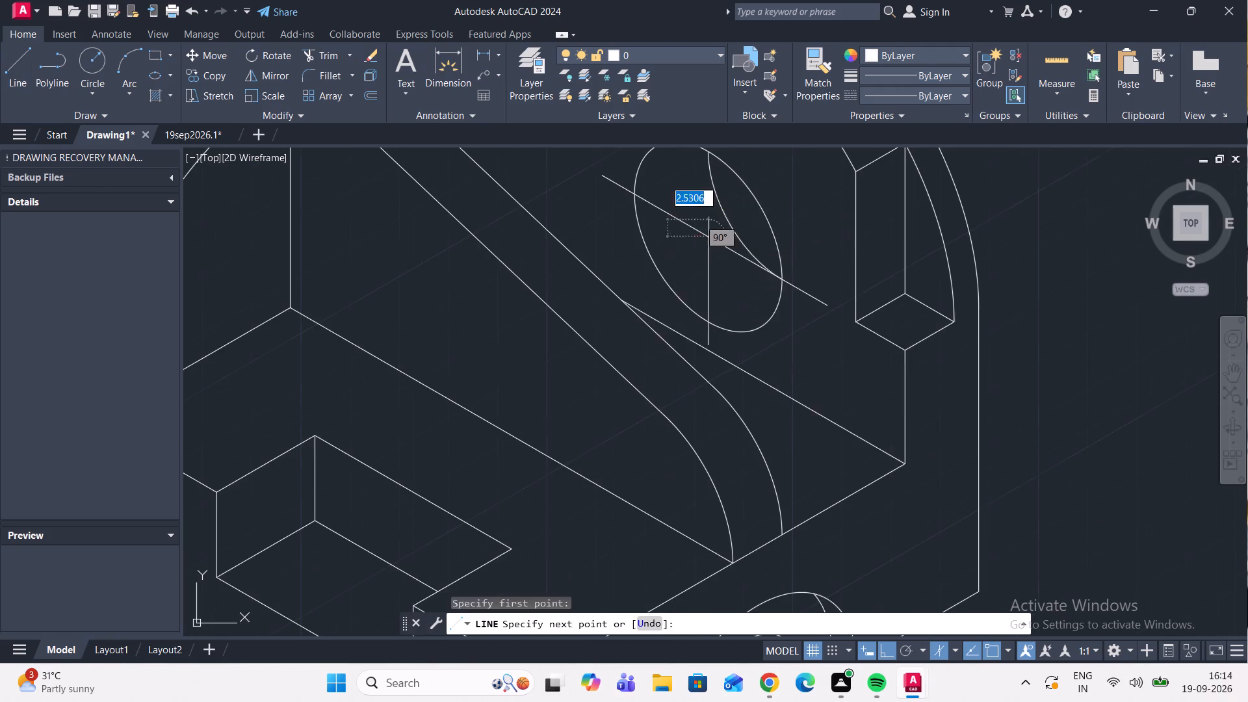
scroll(812, 411, "down", 3)
scroll(769, 321, "up", 1)
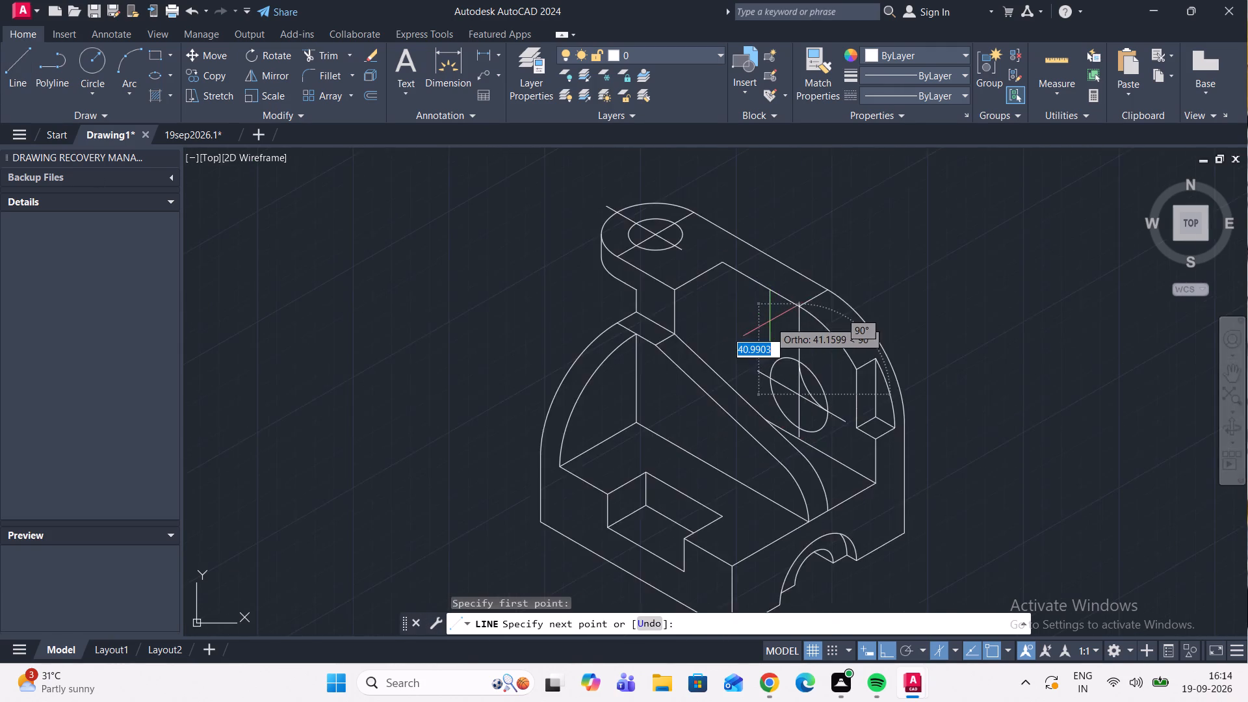
scroll(770, 321, "up", 3)
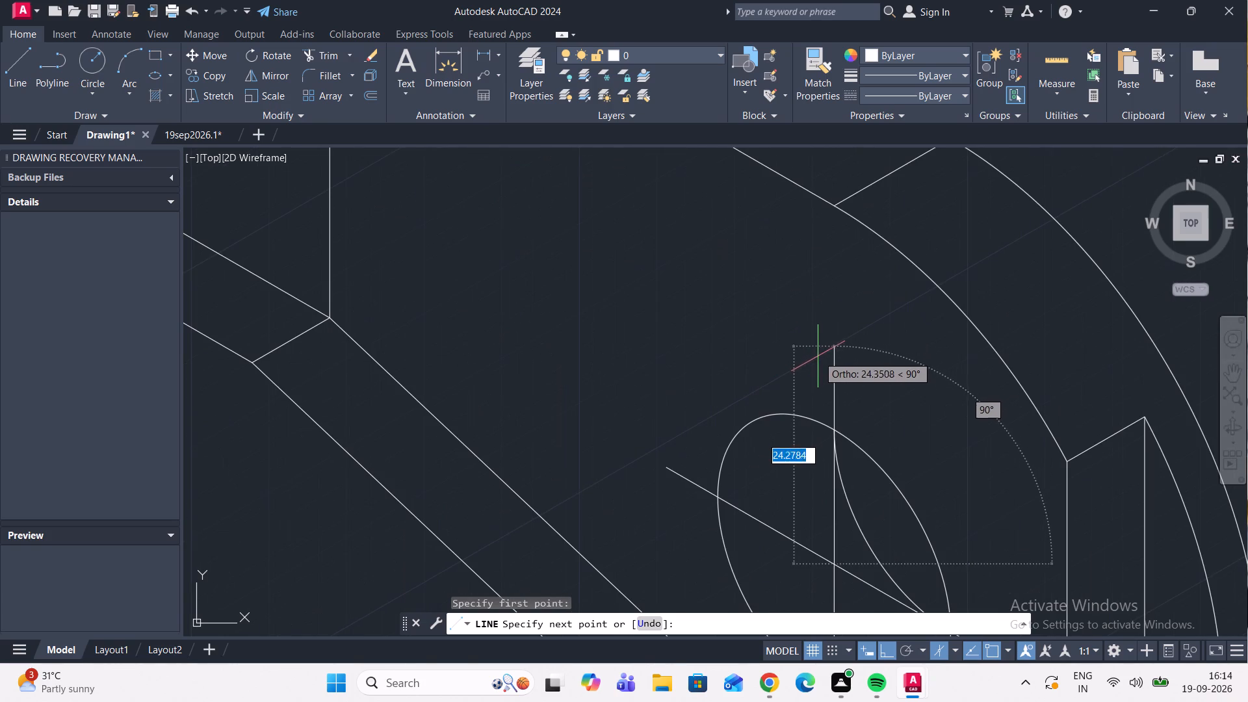
left_click(828, 370)
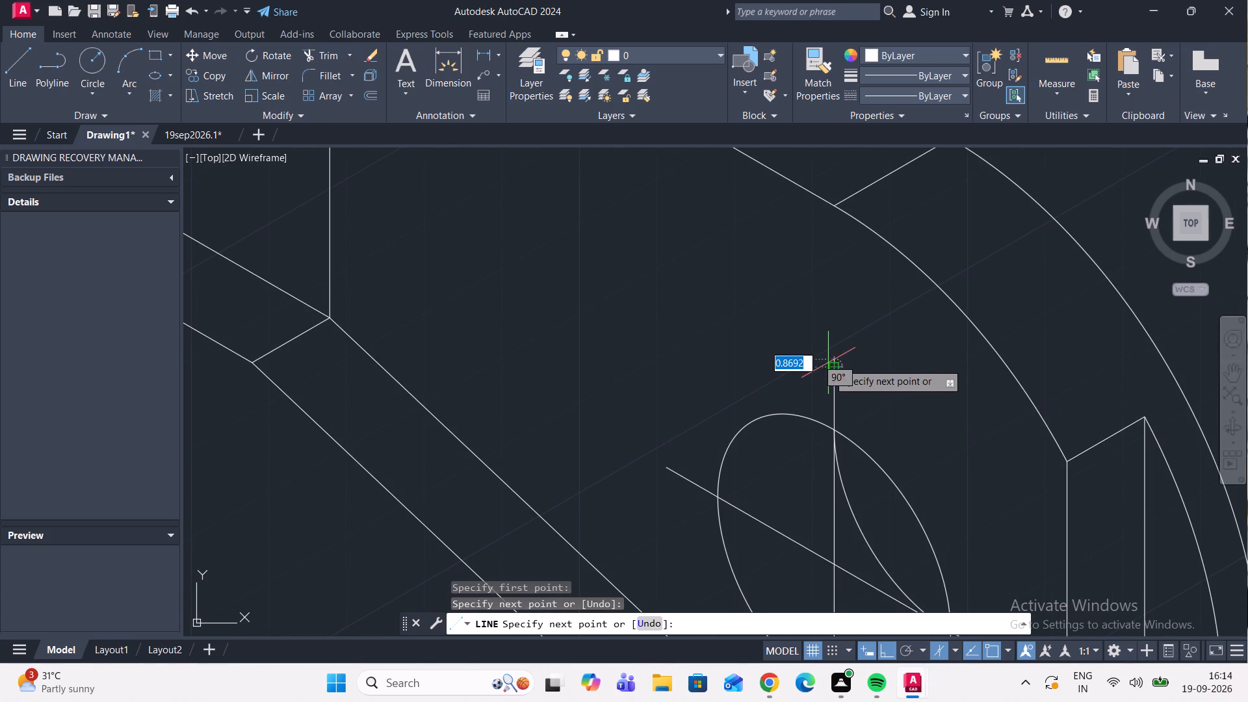
key("Escape")
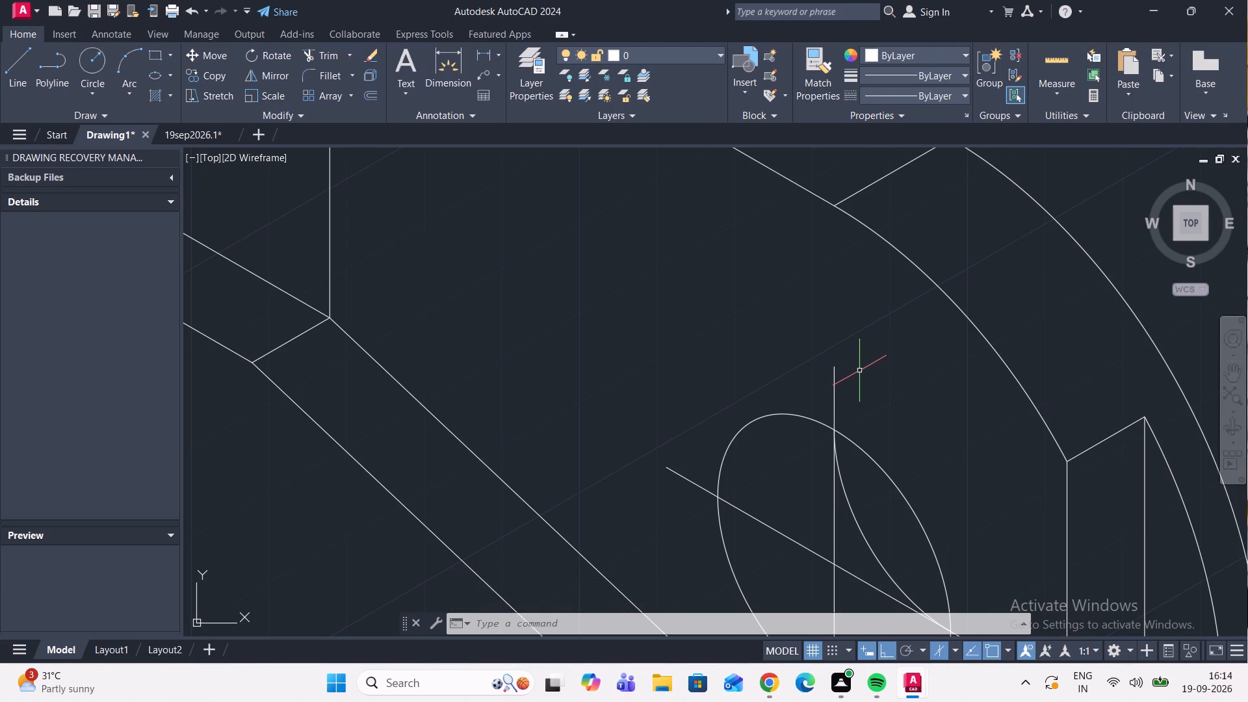
Load the CENTER2 linetype from acadiso.lin into the drawing.
scroll(896, 366, "down", 2)
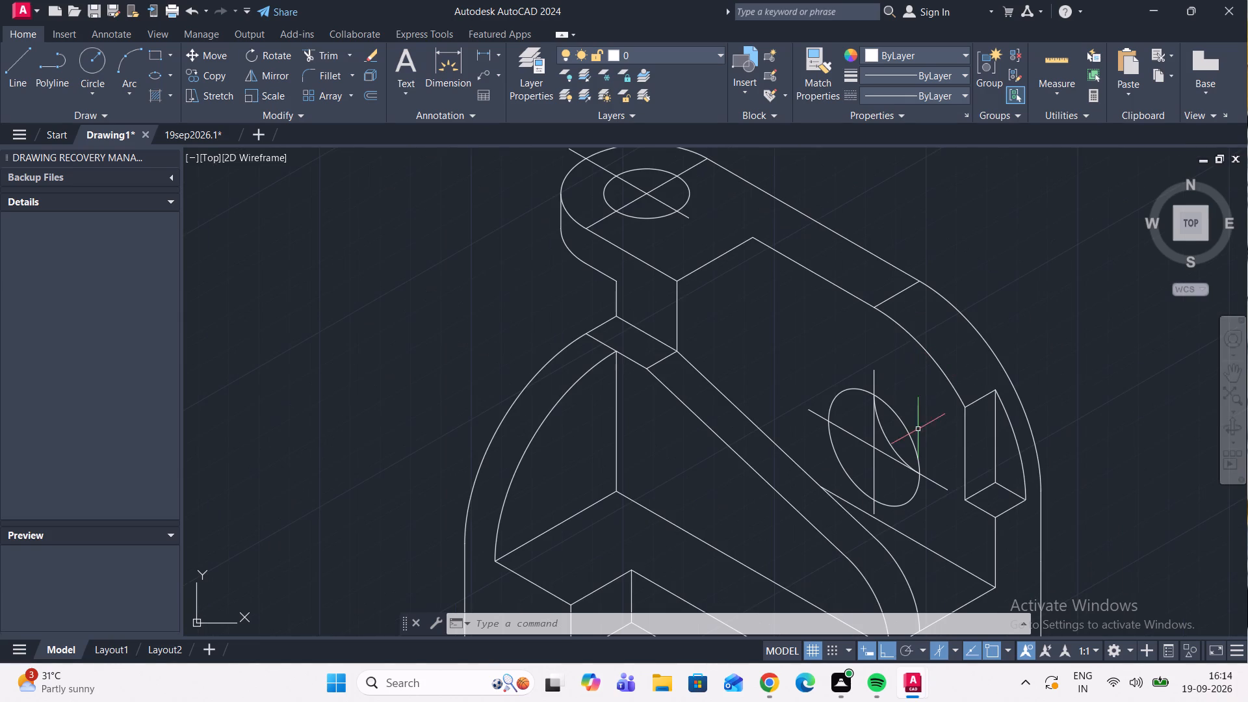
left_click(959, 94)
left_click(924, 163)
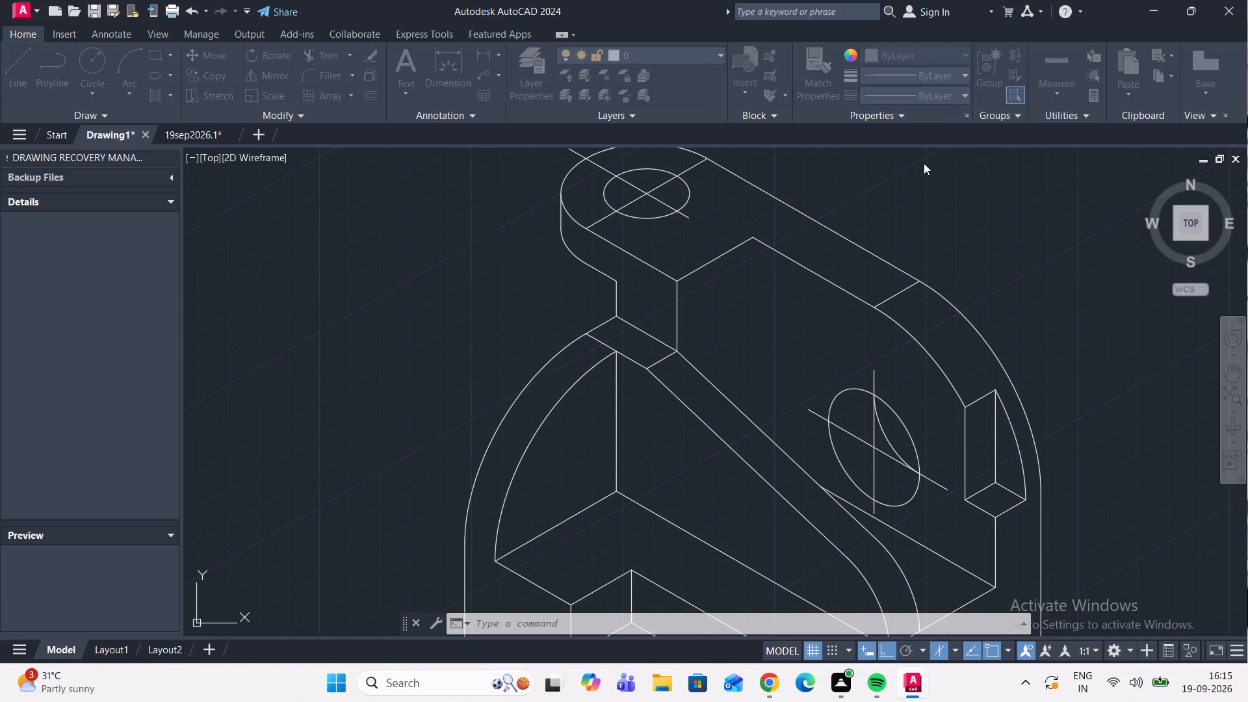
left_click(762, 222)
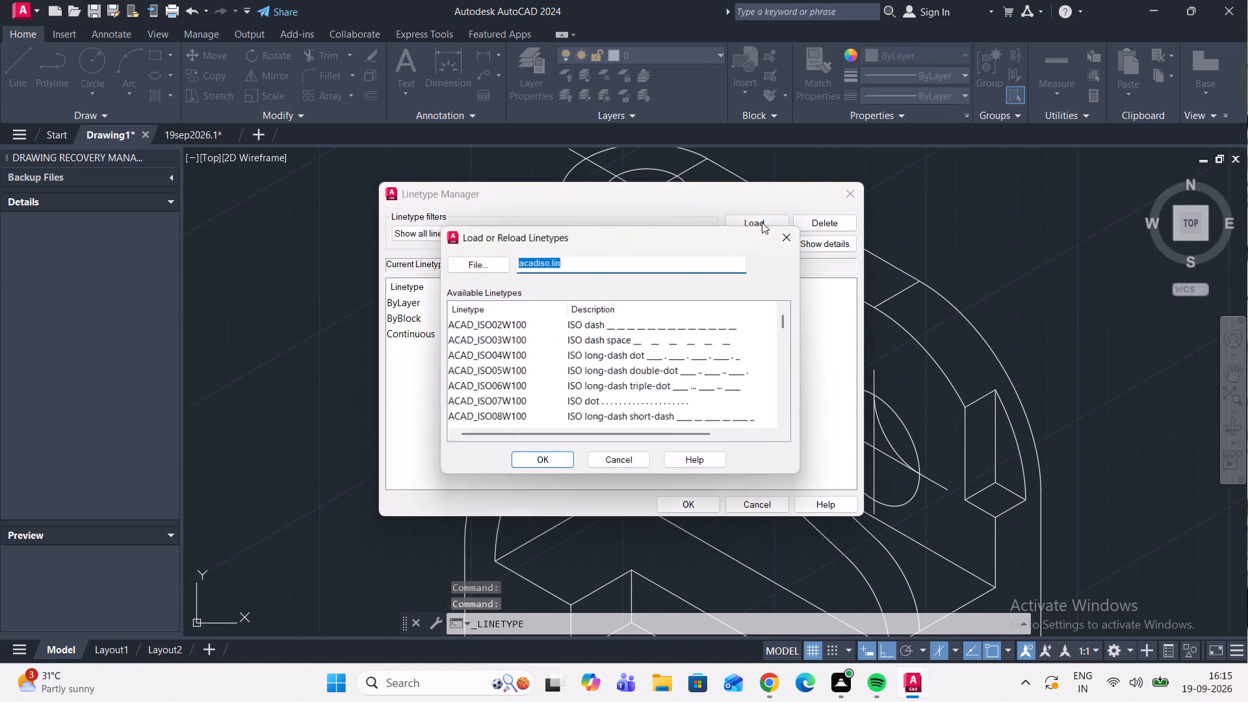
scroll(629, 367, "down", 6)
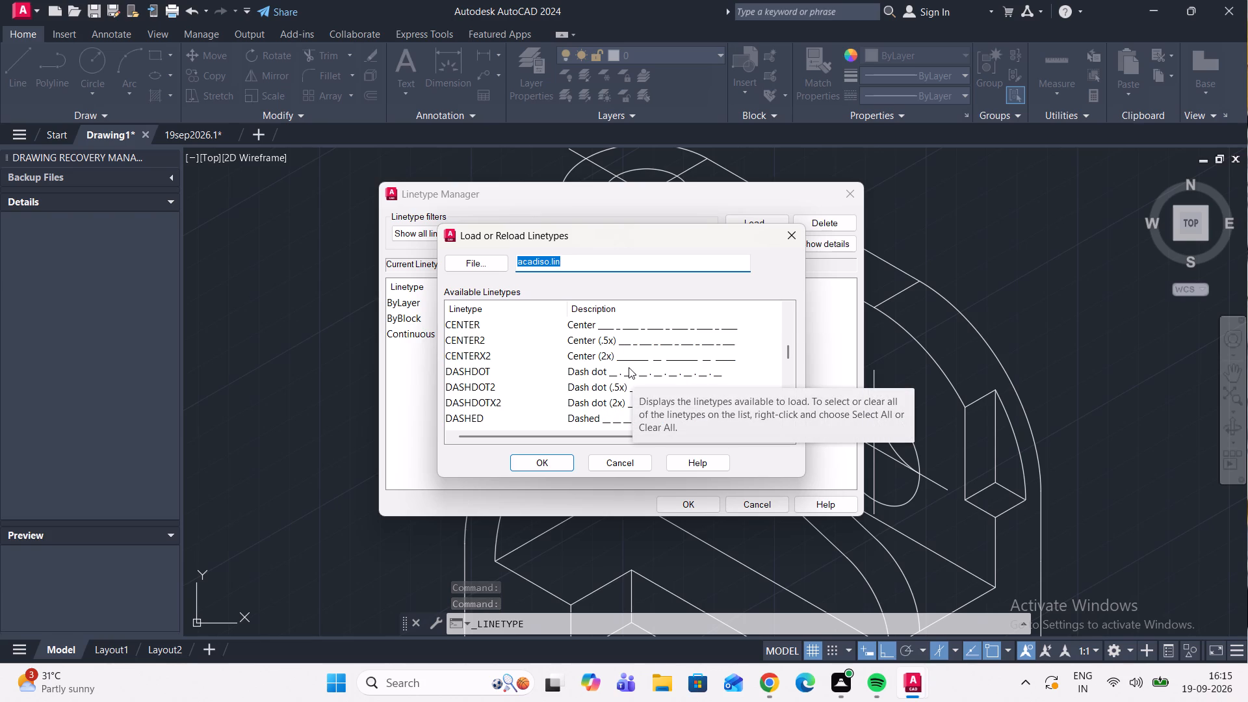
double_click(622, 343)
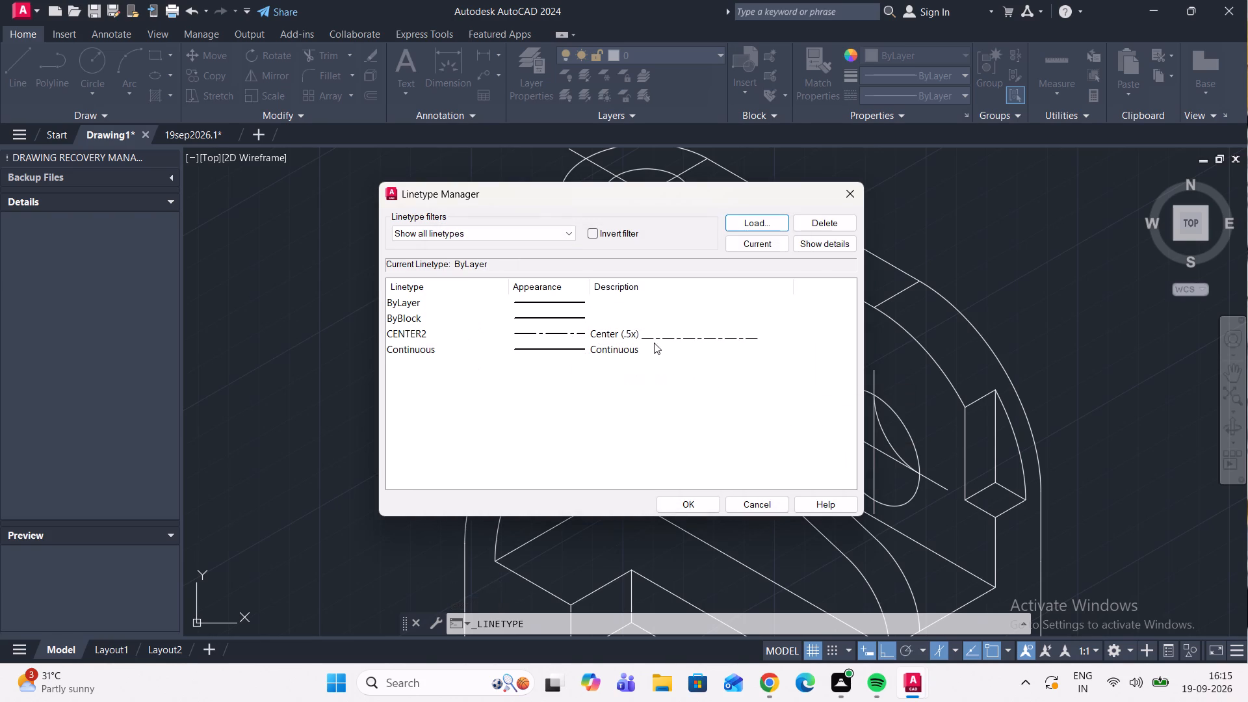
left_click(684, 506)
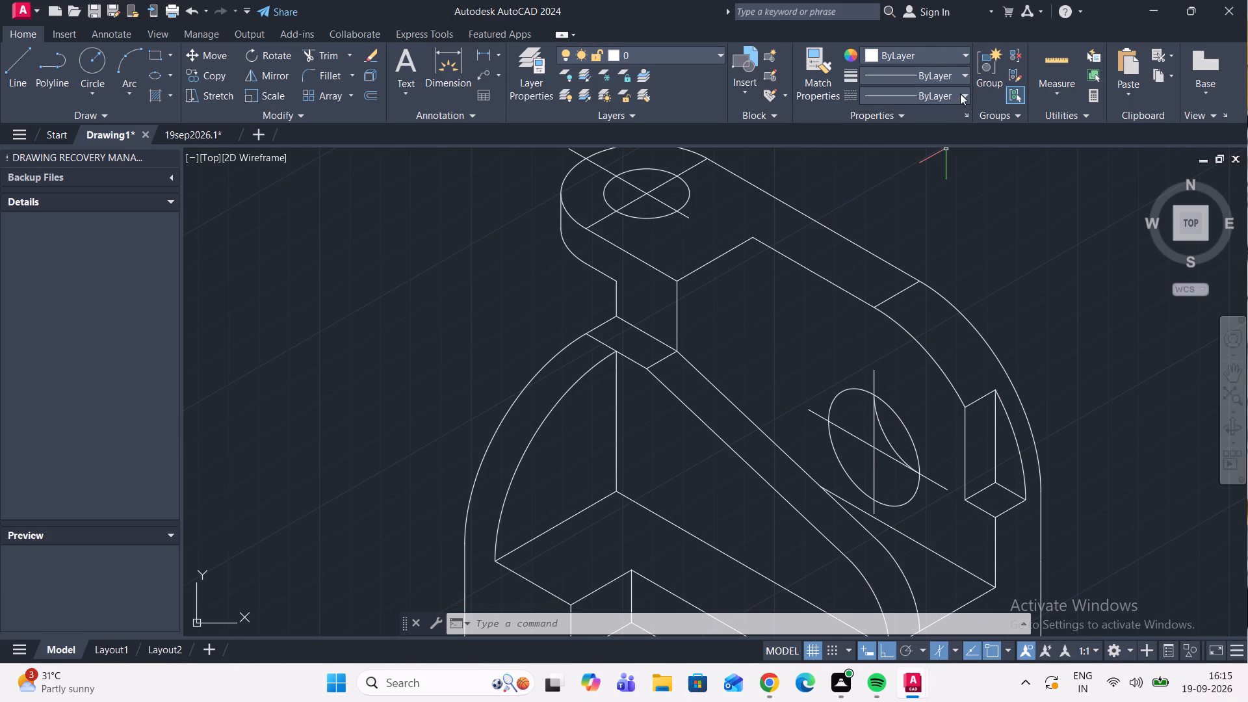
Make CENTER2 the current linetype and draw a vertical line about 64 long in the empty space left of the part.
left_click(961, 94)
left_click(942, 146)
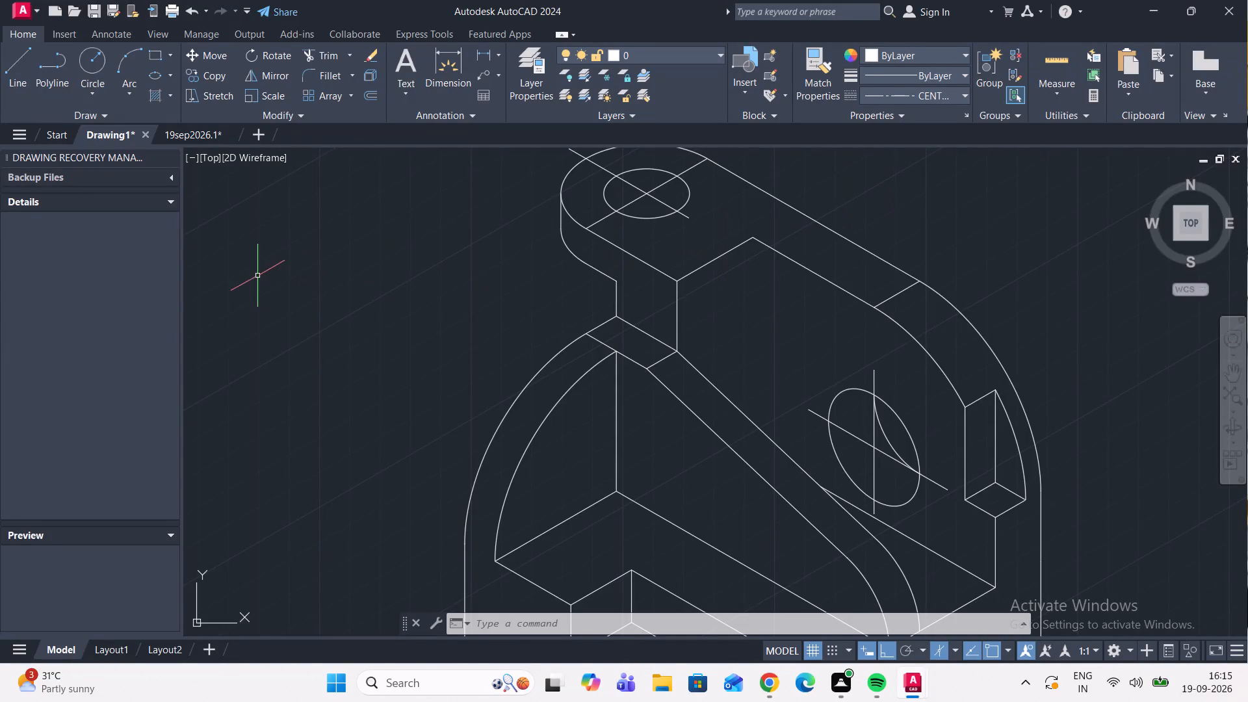
left_click(14, 86)
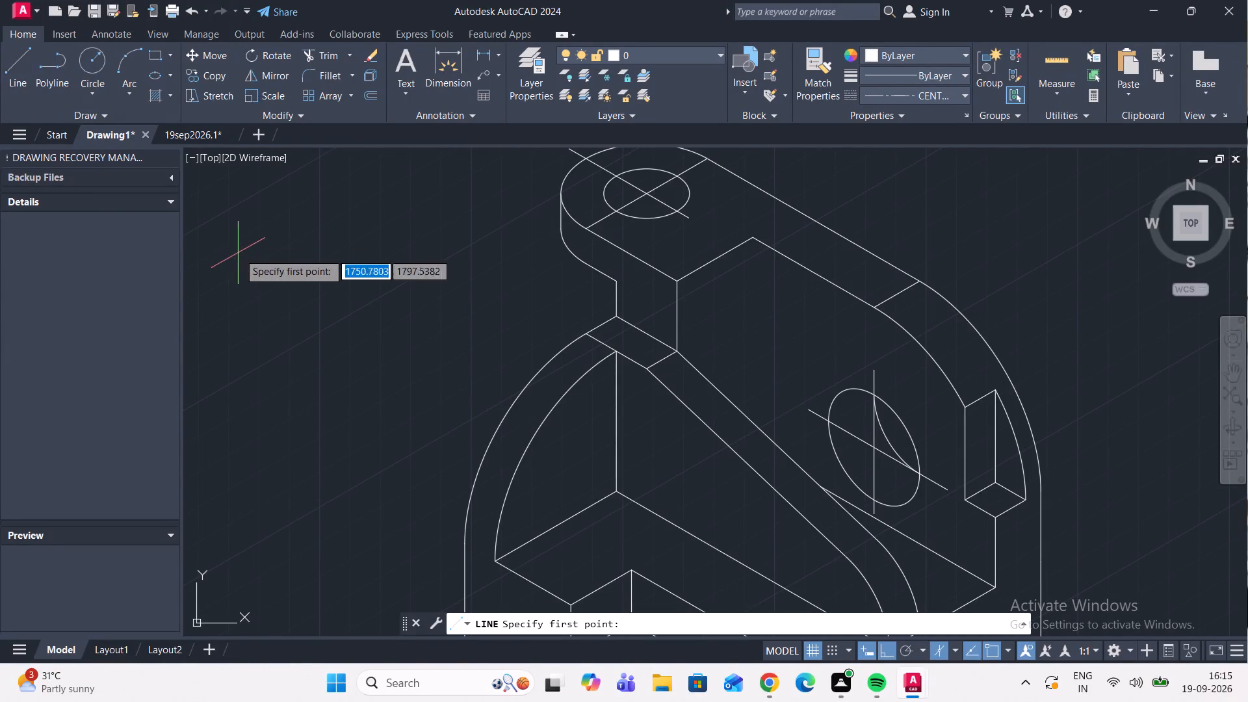
left_click(241, 250)
left_click(329, 422)
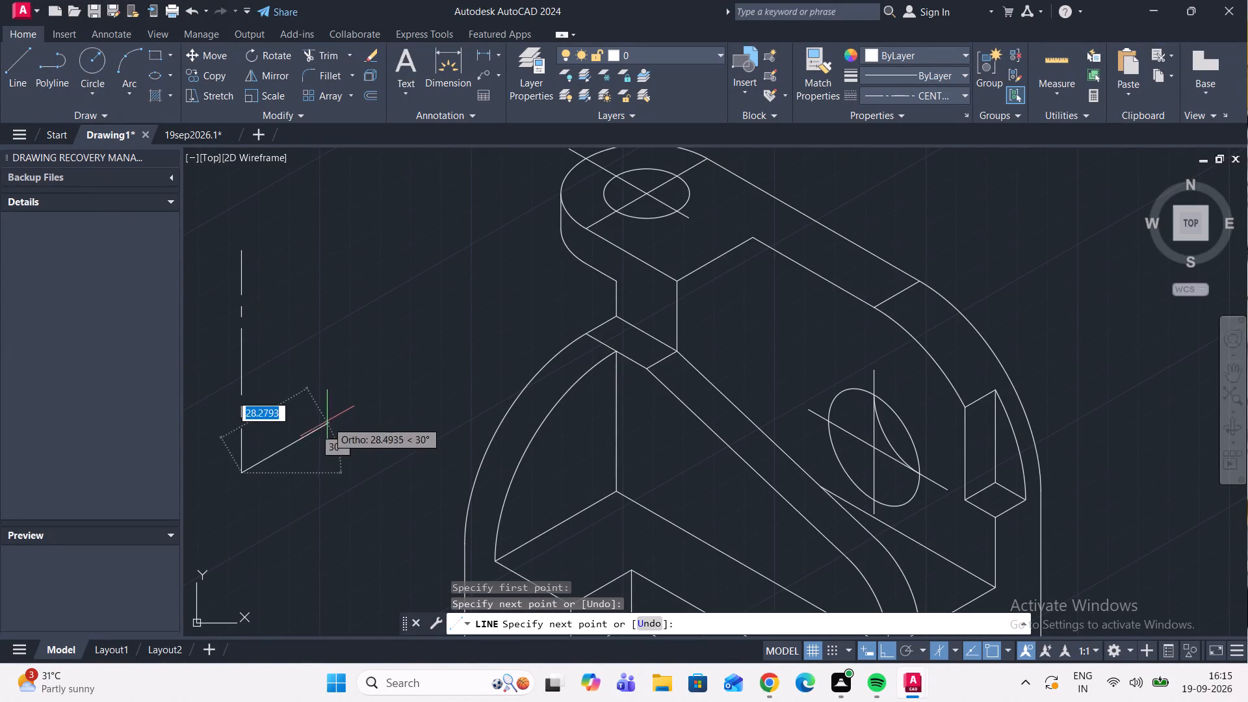
key("Escape")
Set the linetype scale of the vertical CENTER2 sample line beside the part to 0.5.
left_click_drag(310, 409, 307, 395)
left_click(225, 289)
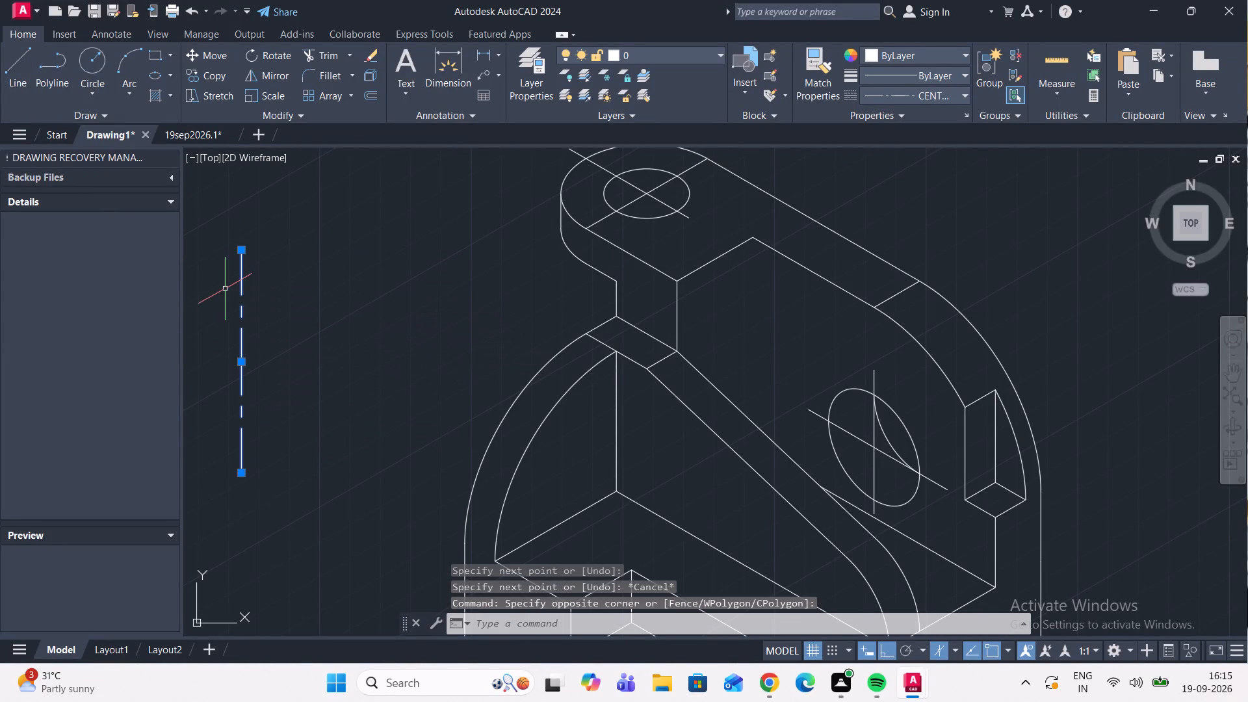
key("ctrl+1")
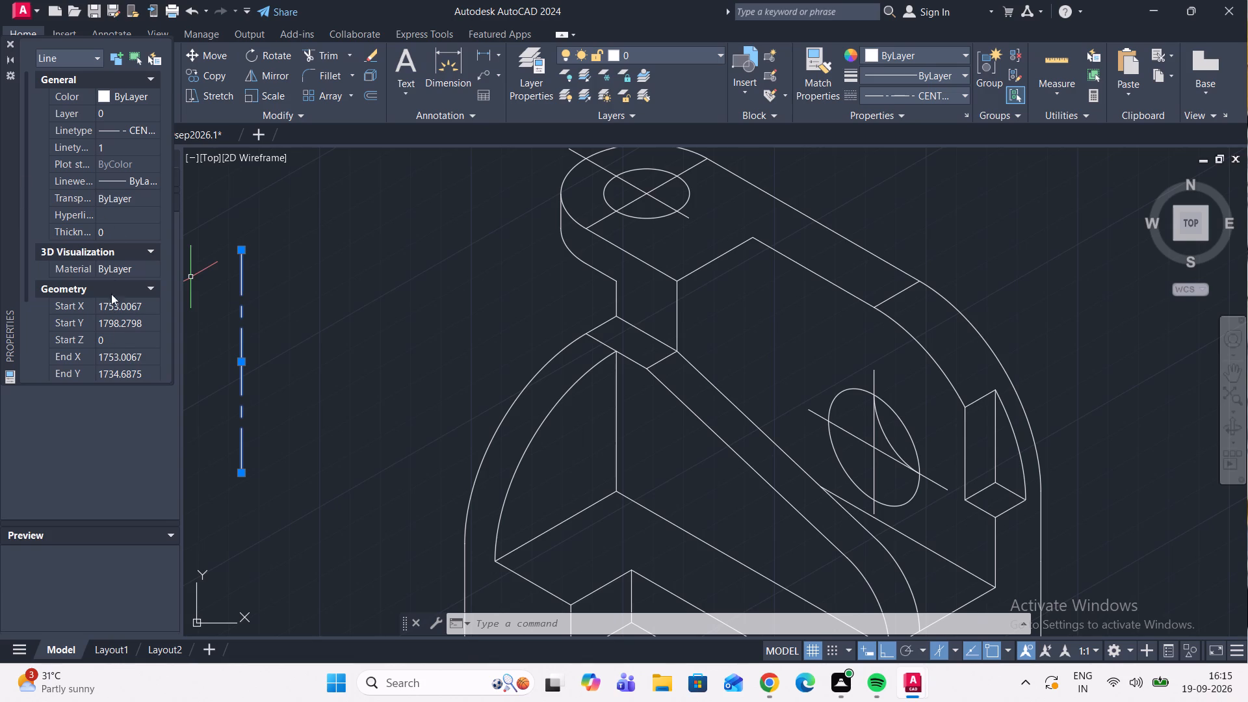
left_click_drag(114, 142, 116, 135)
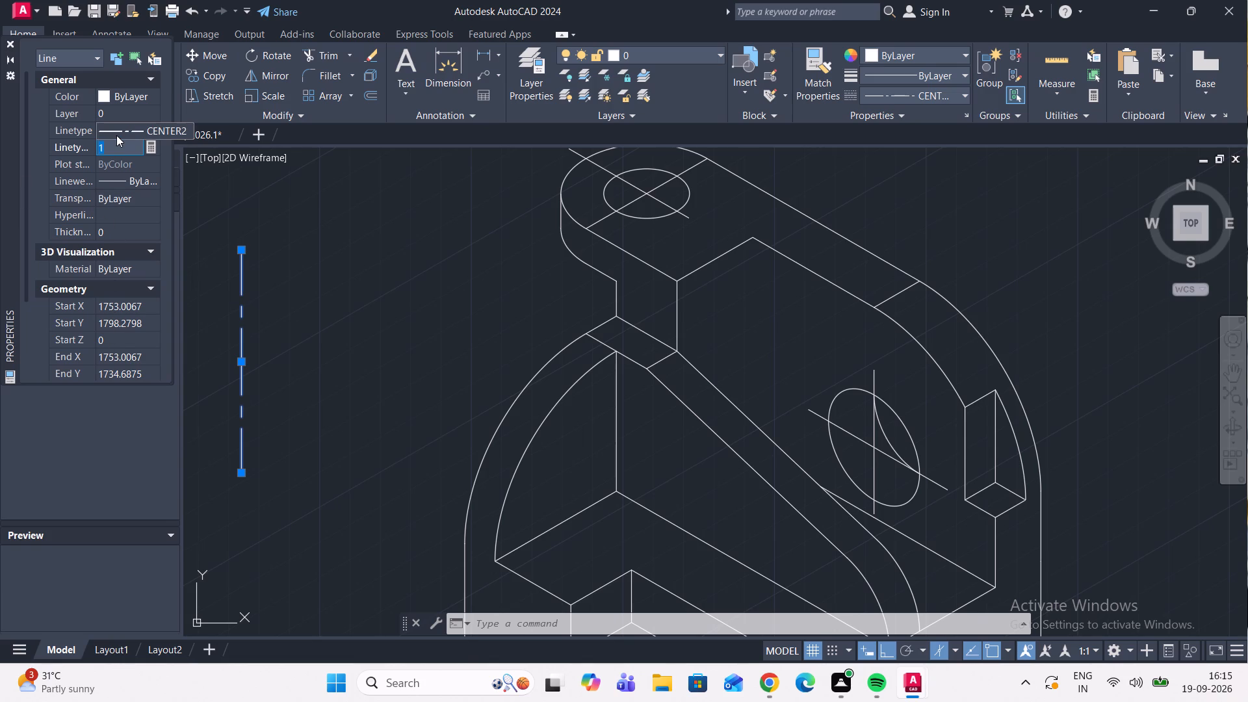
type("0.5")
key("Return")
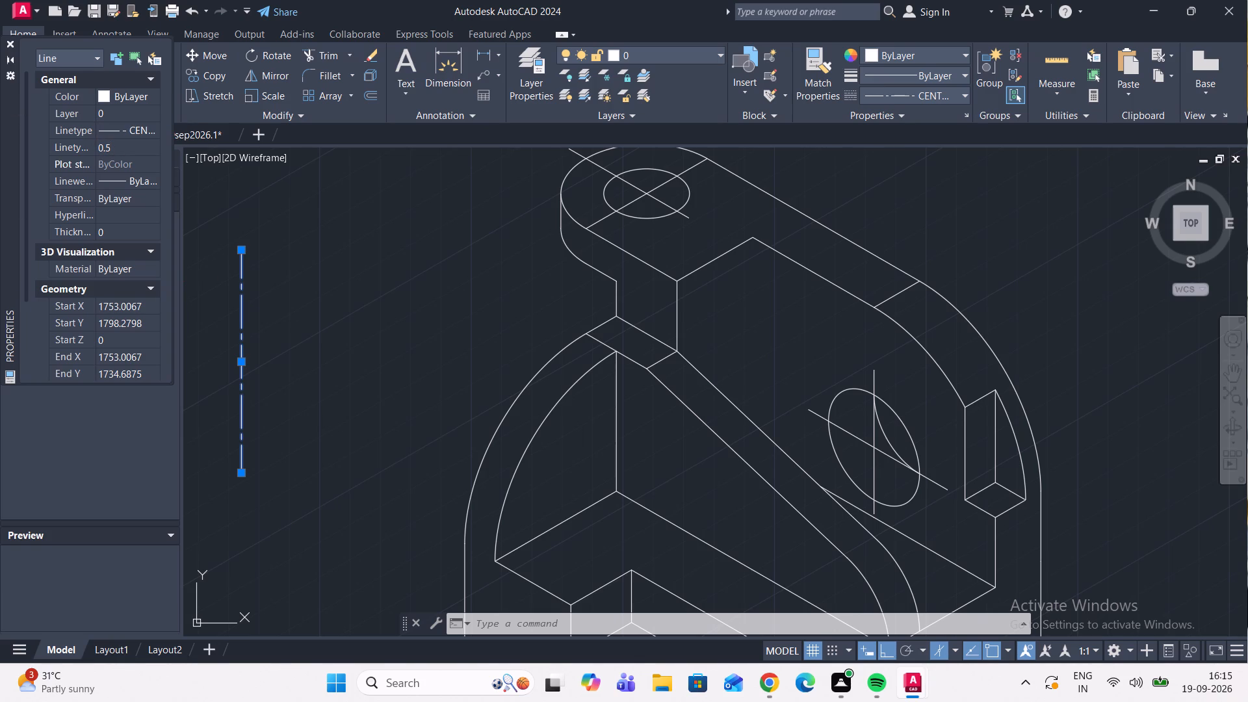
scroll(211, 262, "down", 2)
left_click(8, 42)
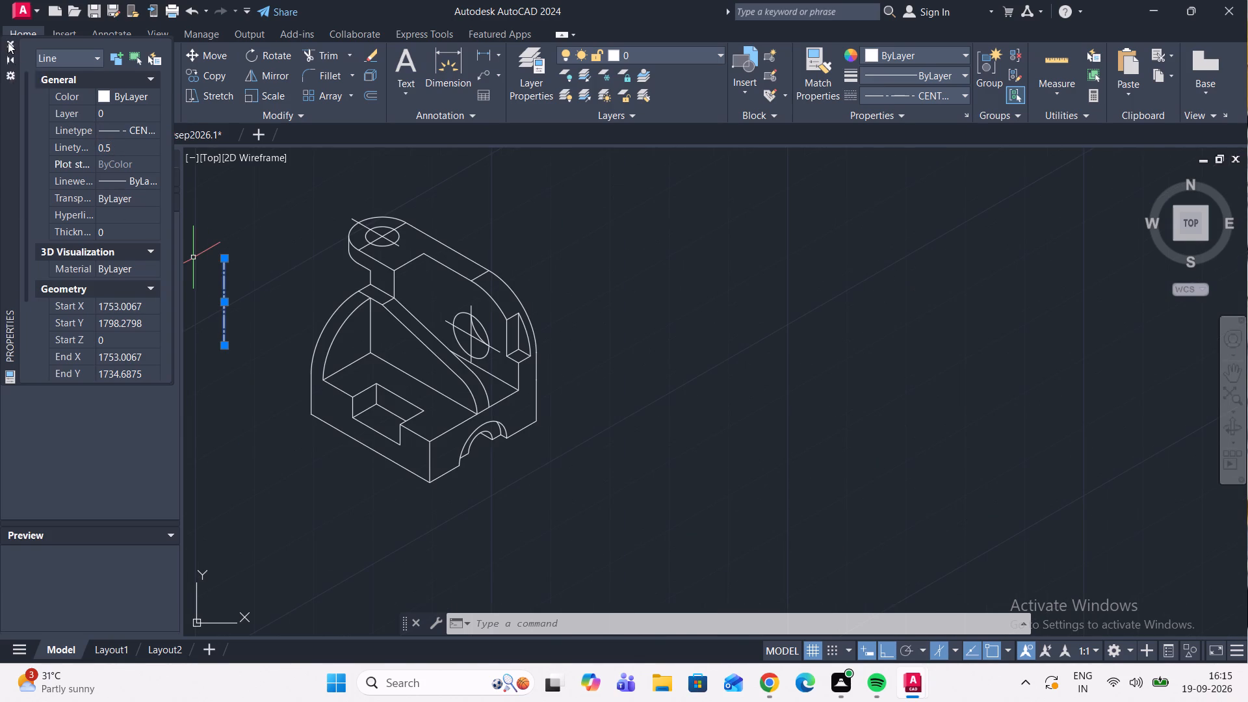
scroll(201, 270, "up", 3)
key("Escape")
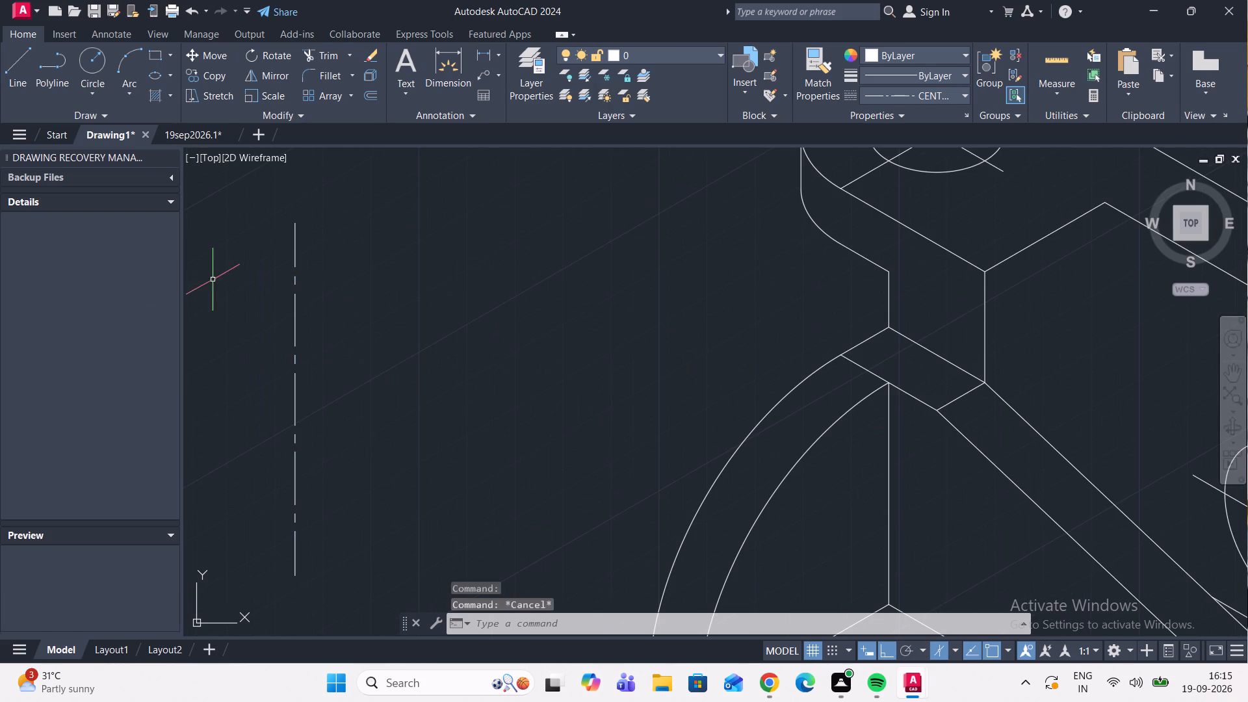
Set the linetype scale of the vertical CENTER2 sample line to 0.3.
scroll(285, 346, "up", 1)
scroll(286, 344, "down", 3)
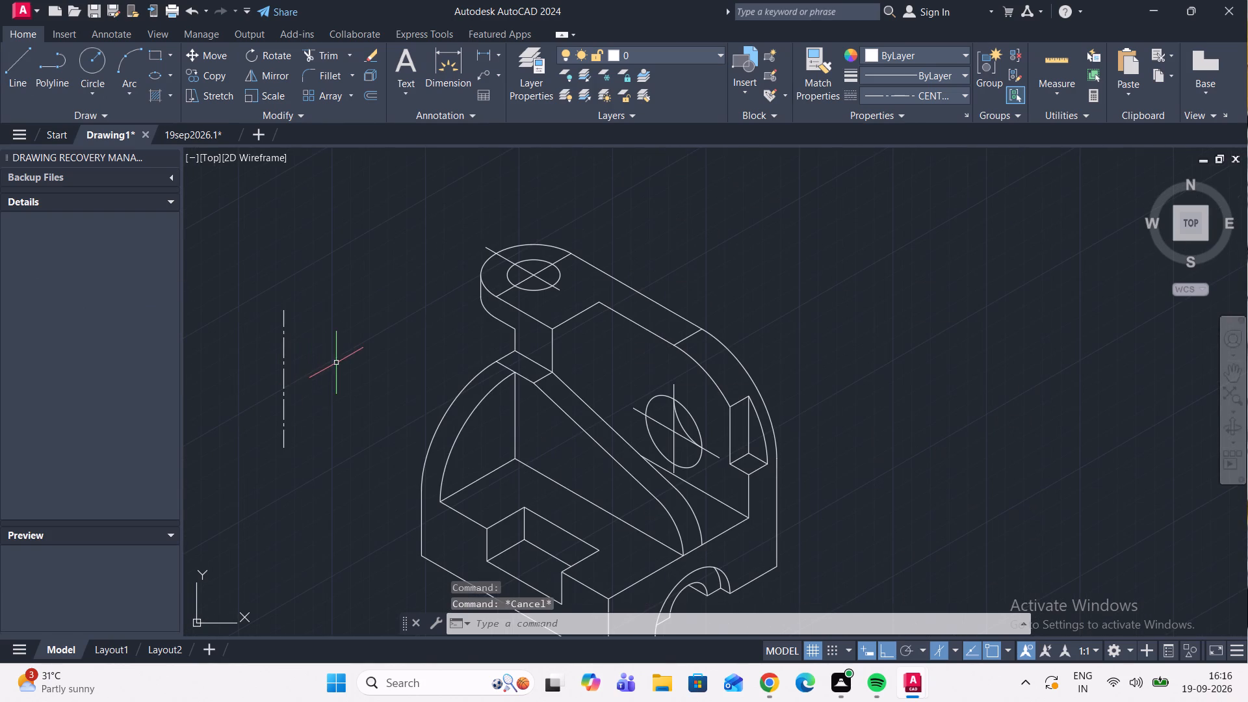
scroll(322, 356, "up", 1)
left_click_drag(300, 382, 294, 370)
left_click_drag(222, 288, 222, 281)
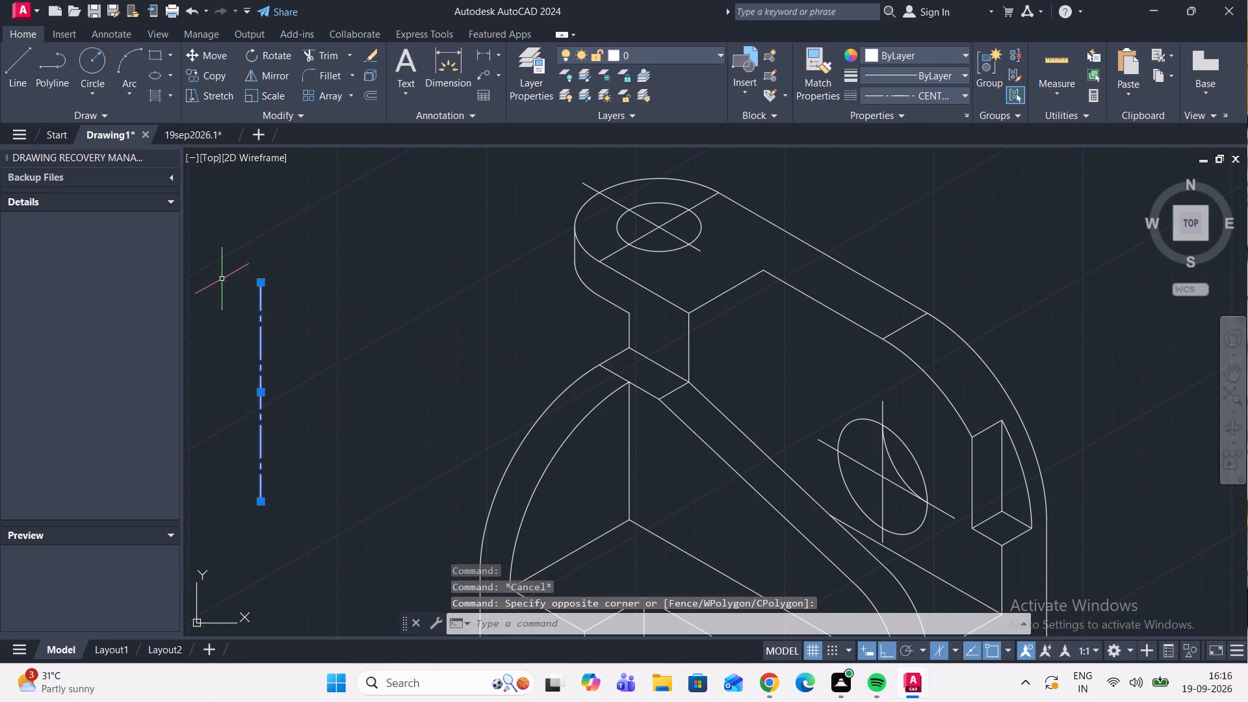
right_click(222, 278)
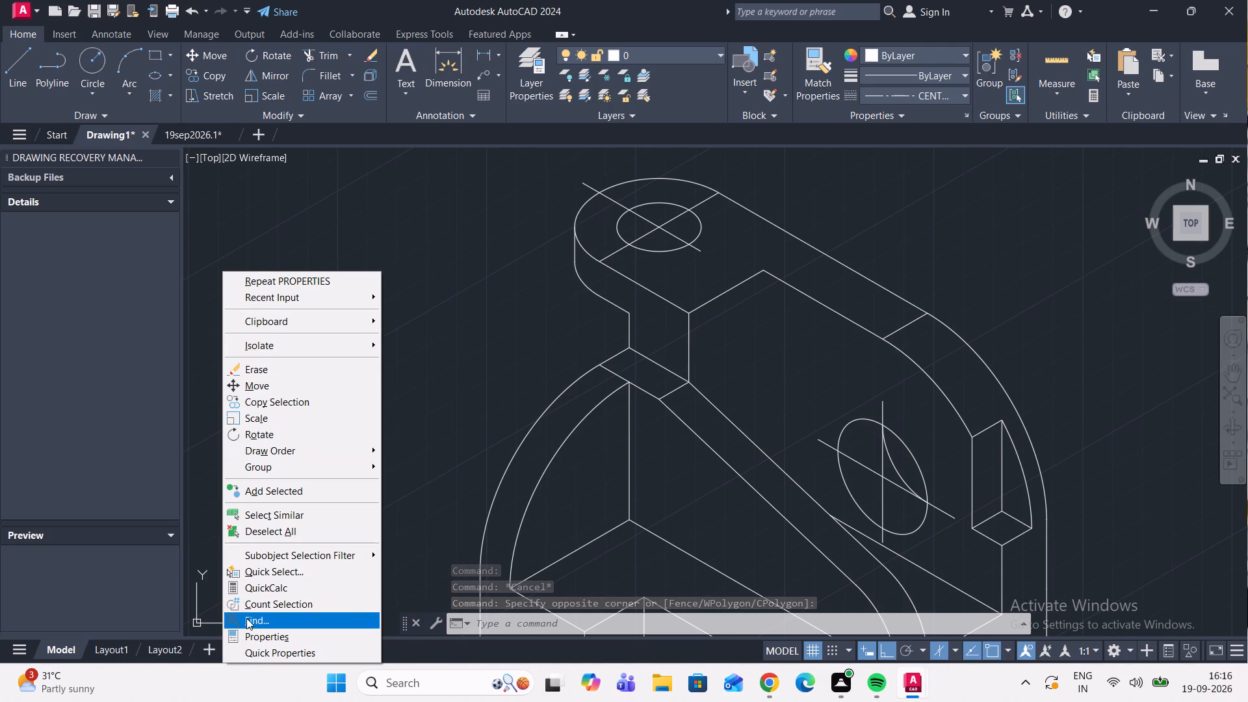
left_click(248, 634)
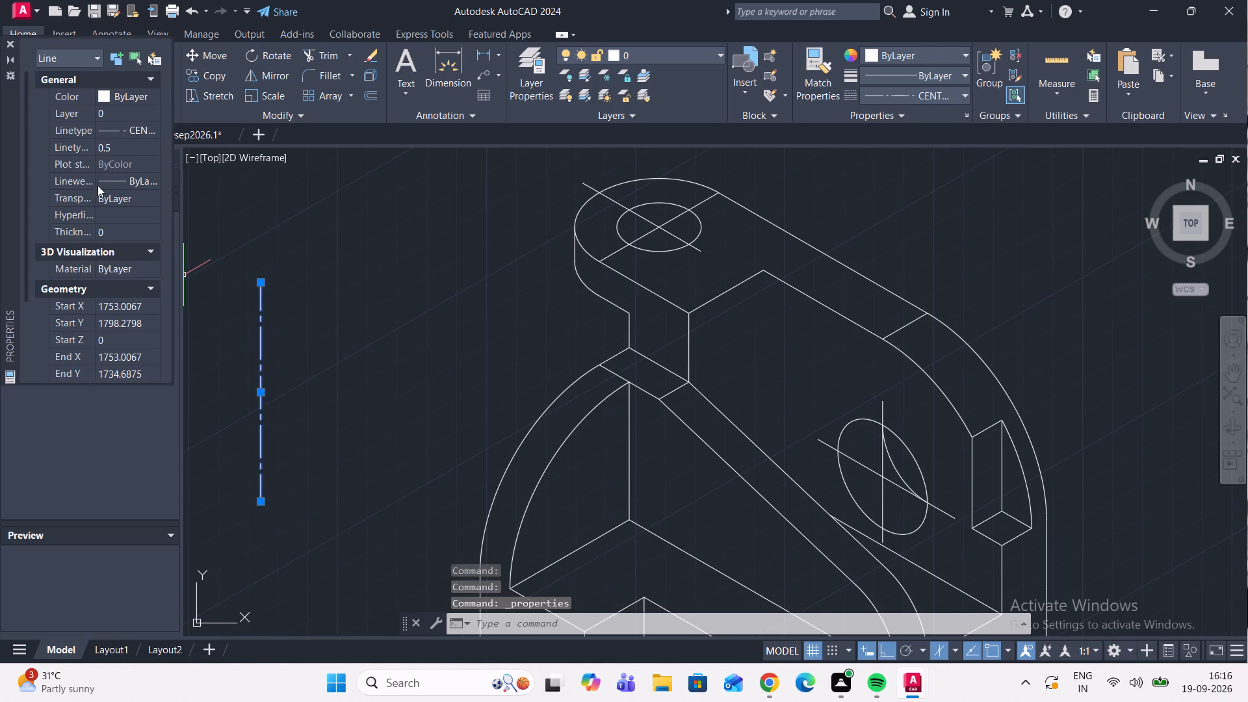
left_click(131, 142)
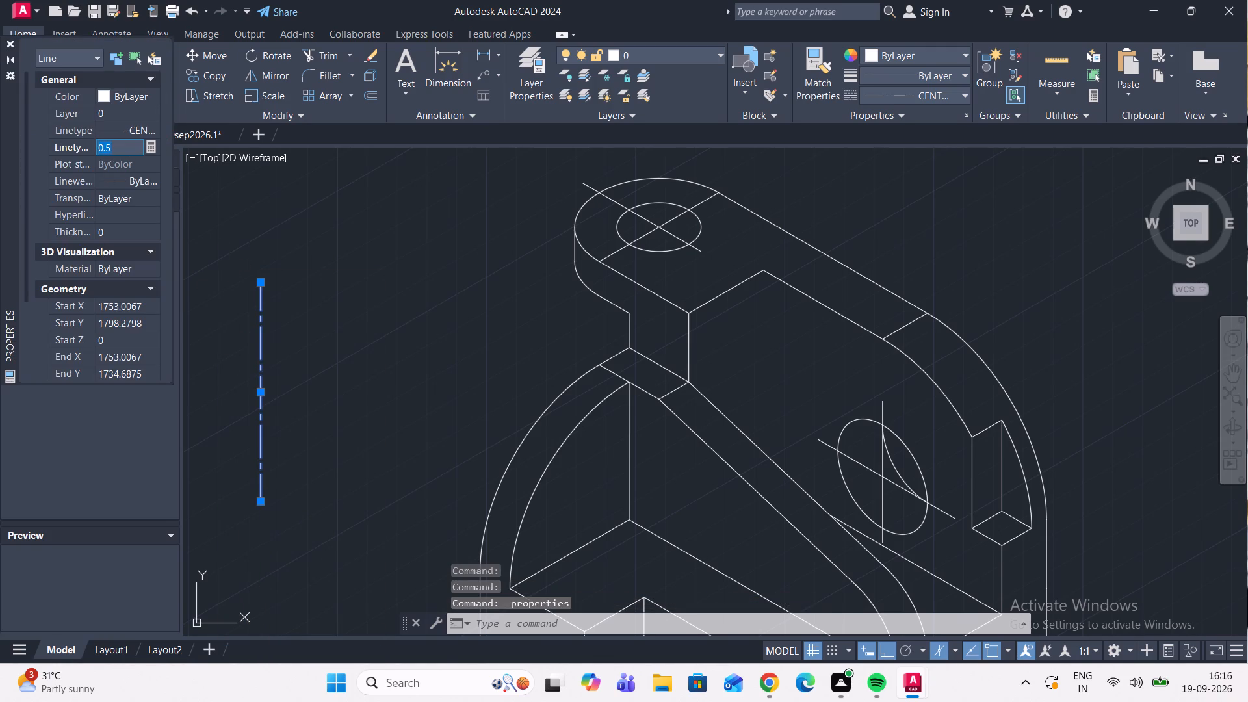
type("0.3")
key("Return")
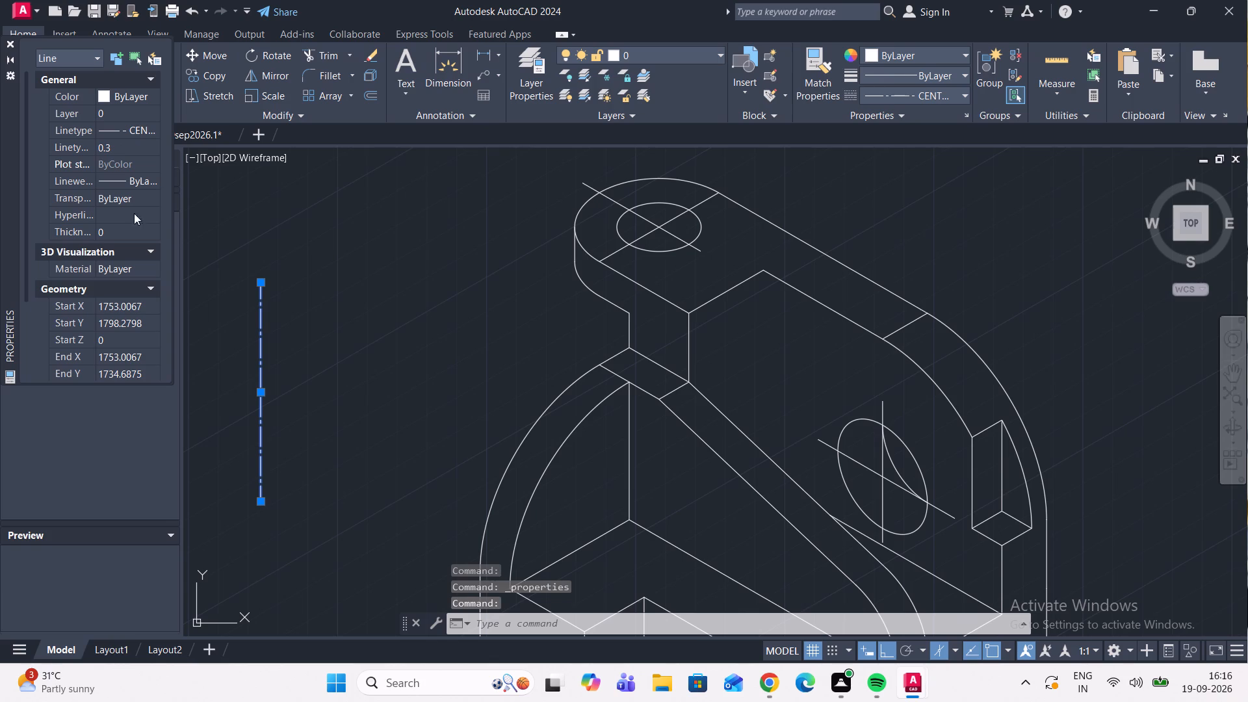
left_click(5, 44)
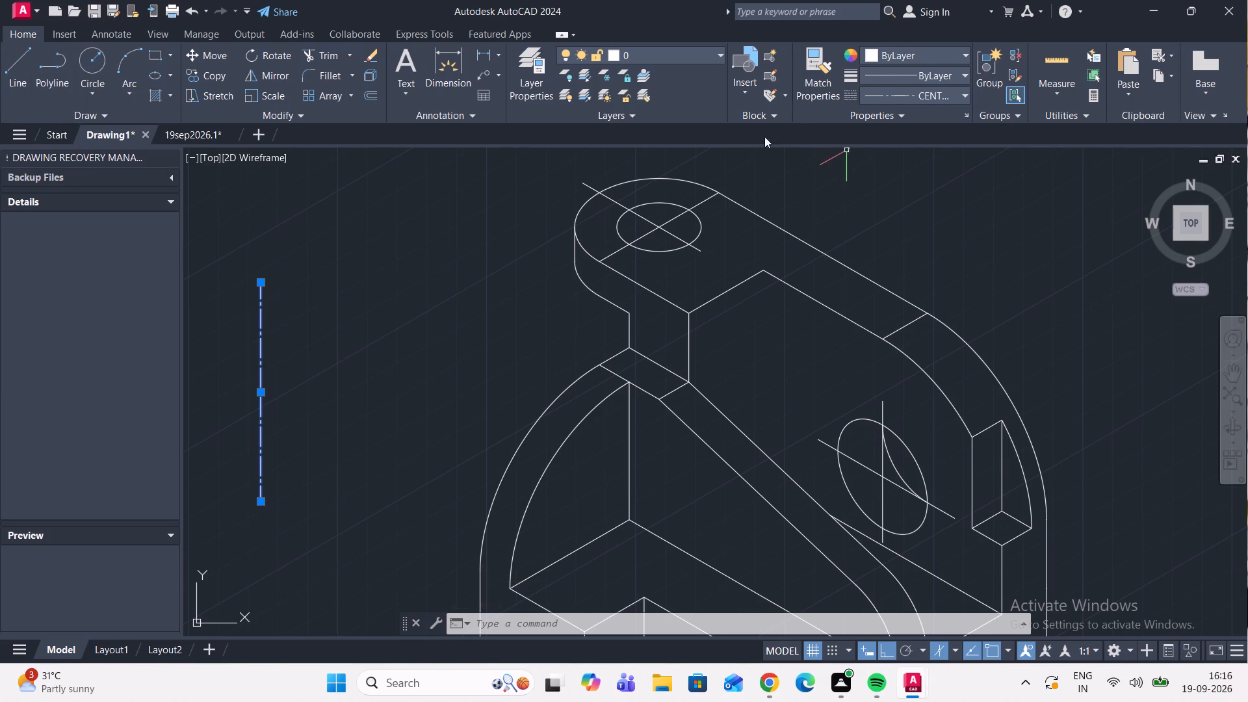
Match the sample line's properties onto the crossing centre lines of the hole in the rounded top lug.
left_click(820, 89)
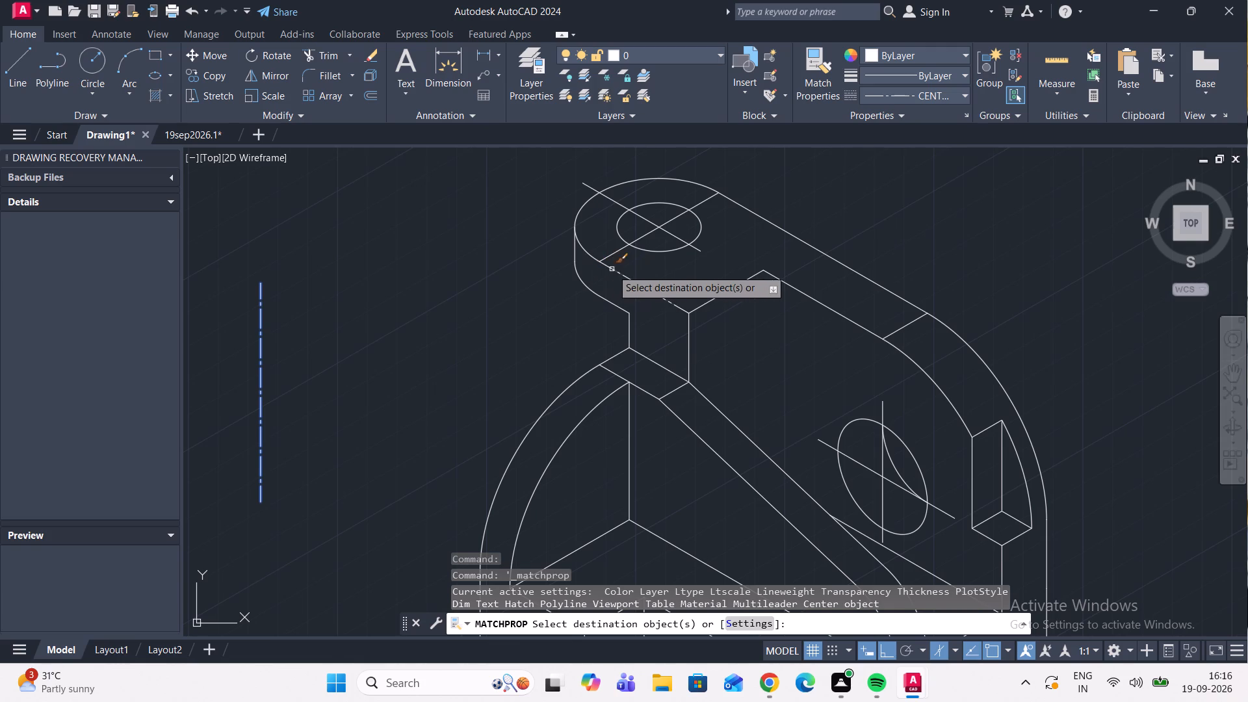
left_click(612, 253)
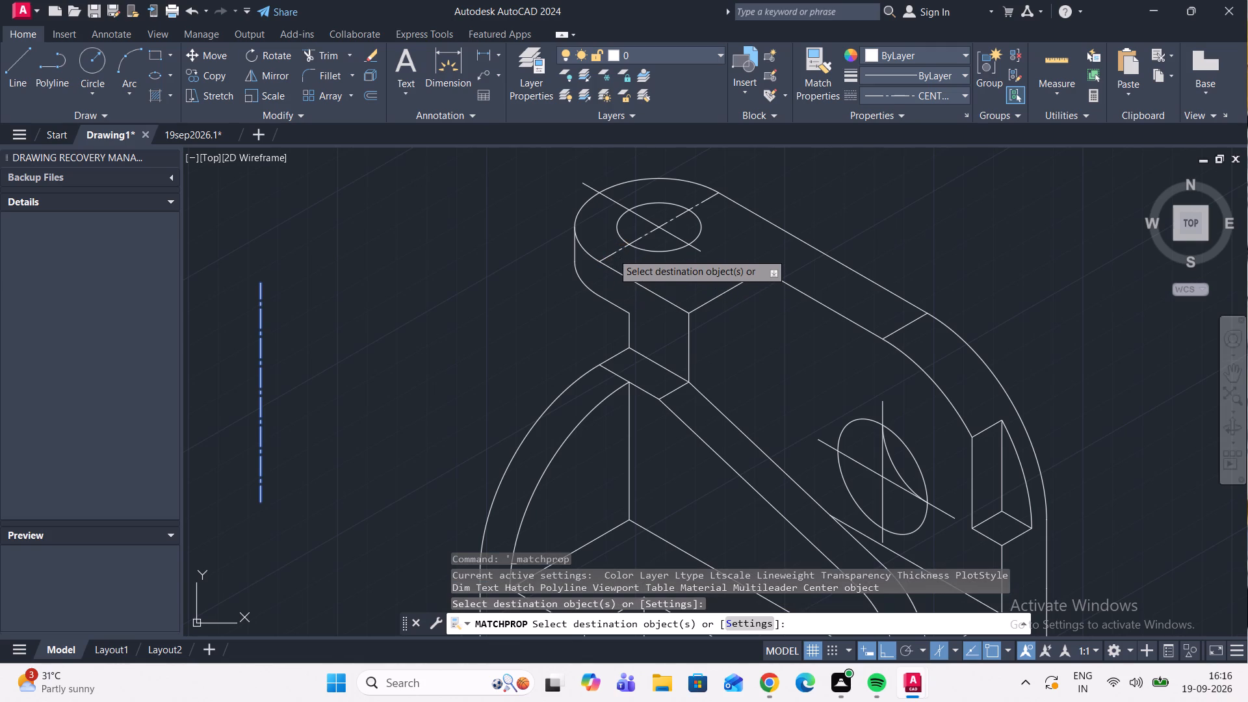
left_click(652, 222)
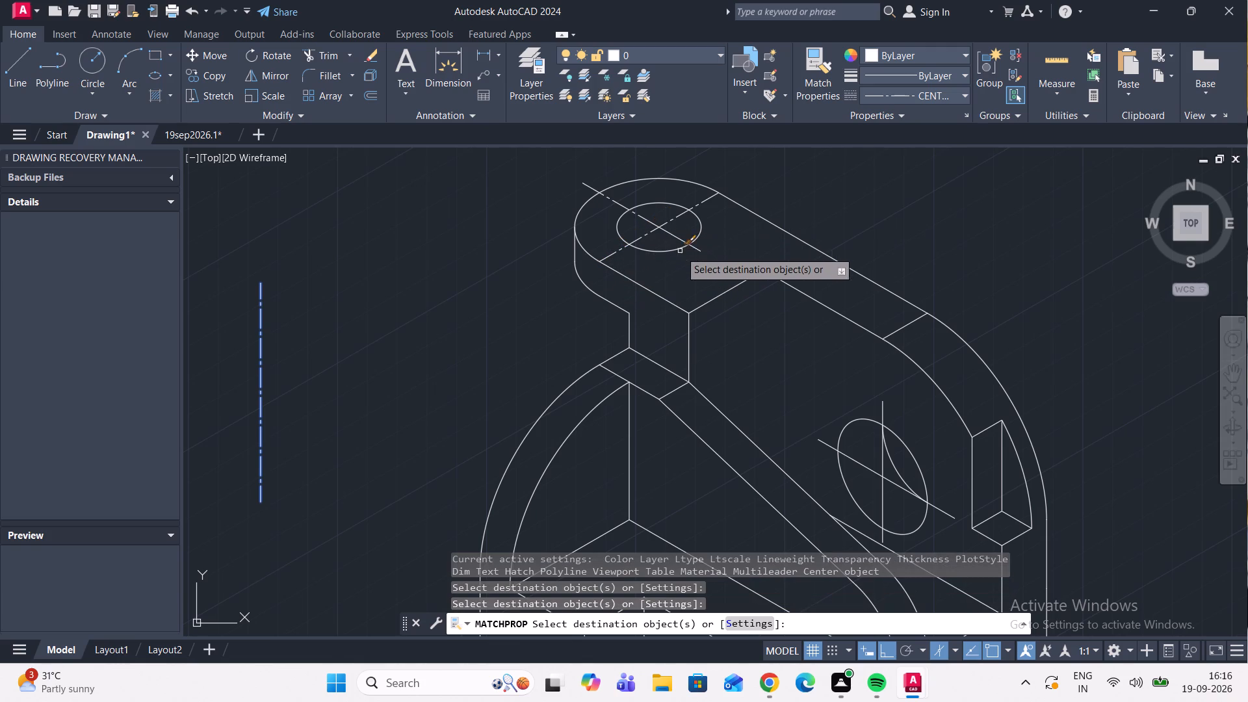
left_click(677, 237)
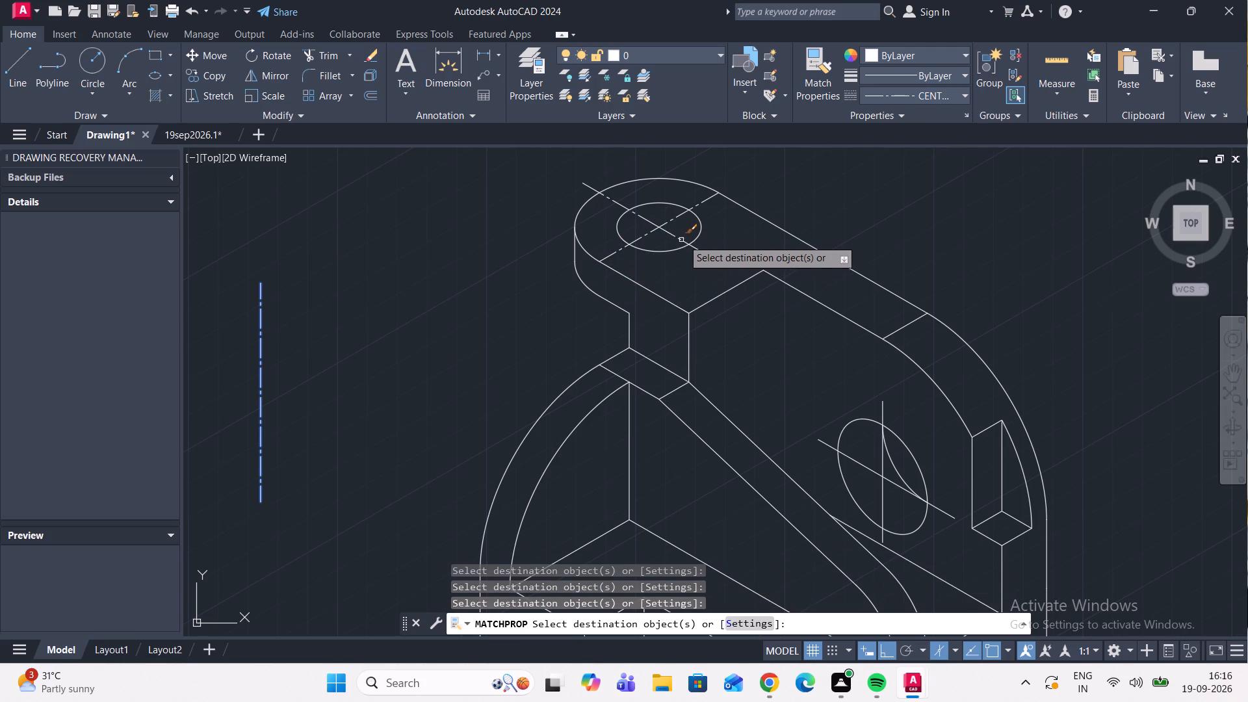
Match the same properties onto the slanted and vertical centre line segments of the hole in the upright, ending Match Properties.
scroll(699, 230, "down", 1)
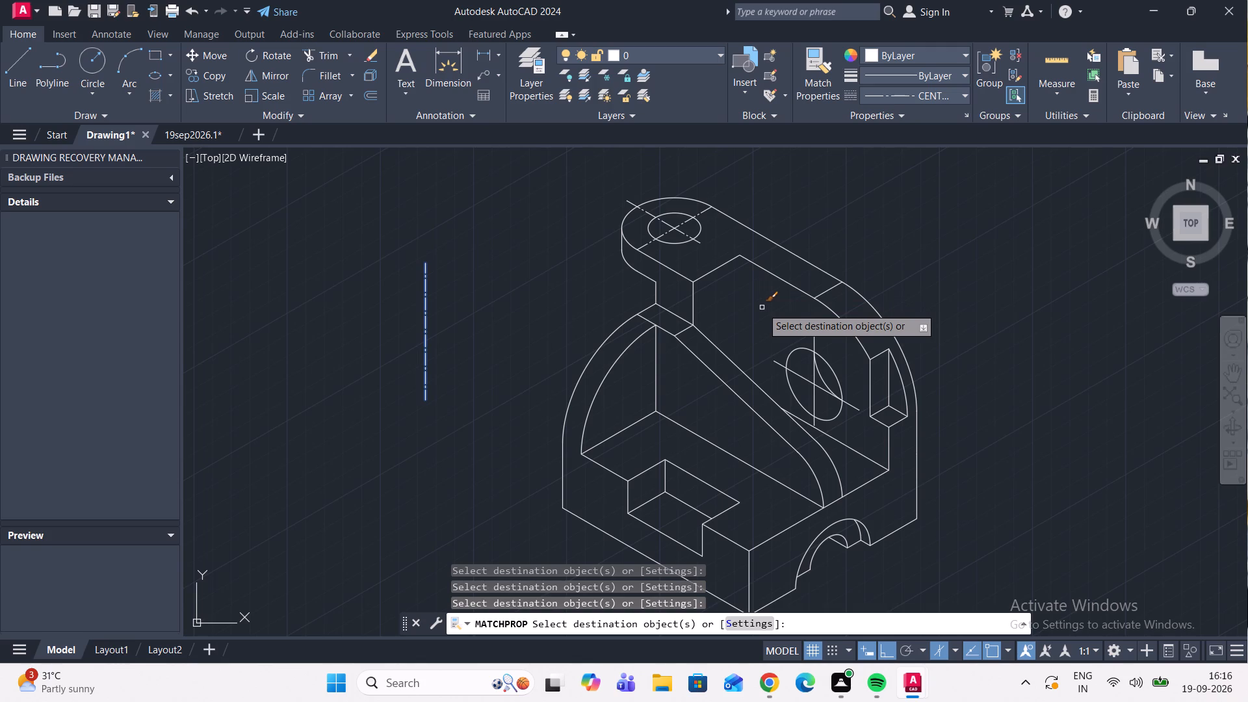
middle_click_drag(762, 307, 706, 216)
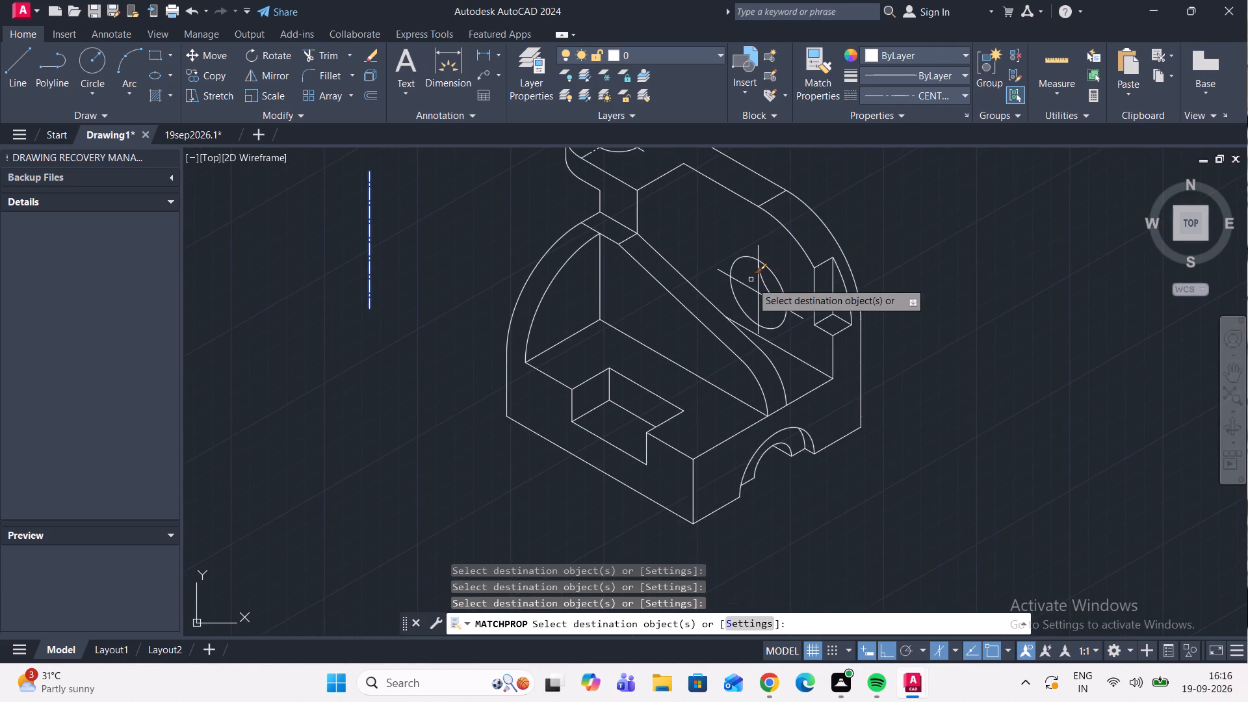
scroll(751, 282, "up", 1)
left_click(752, 292)
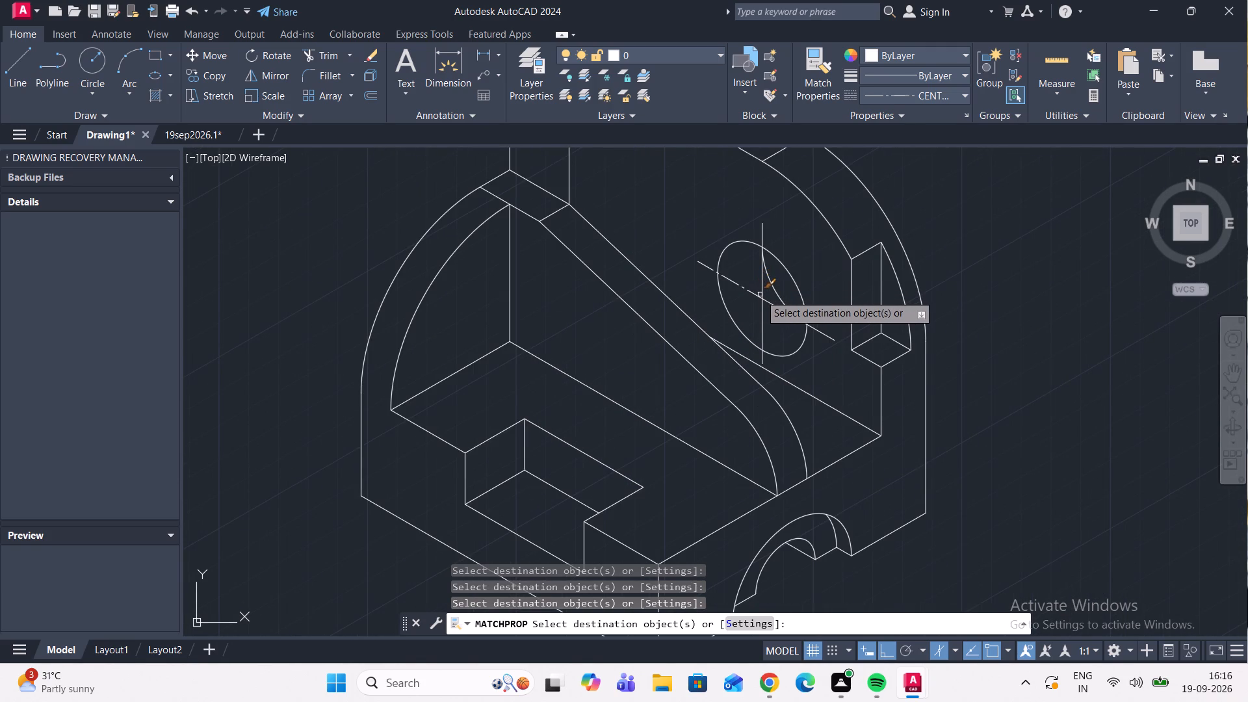
left_click(760, 289)
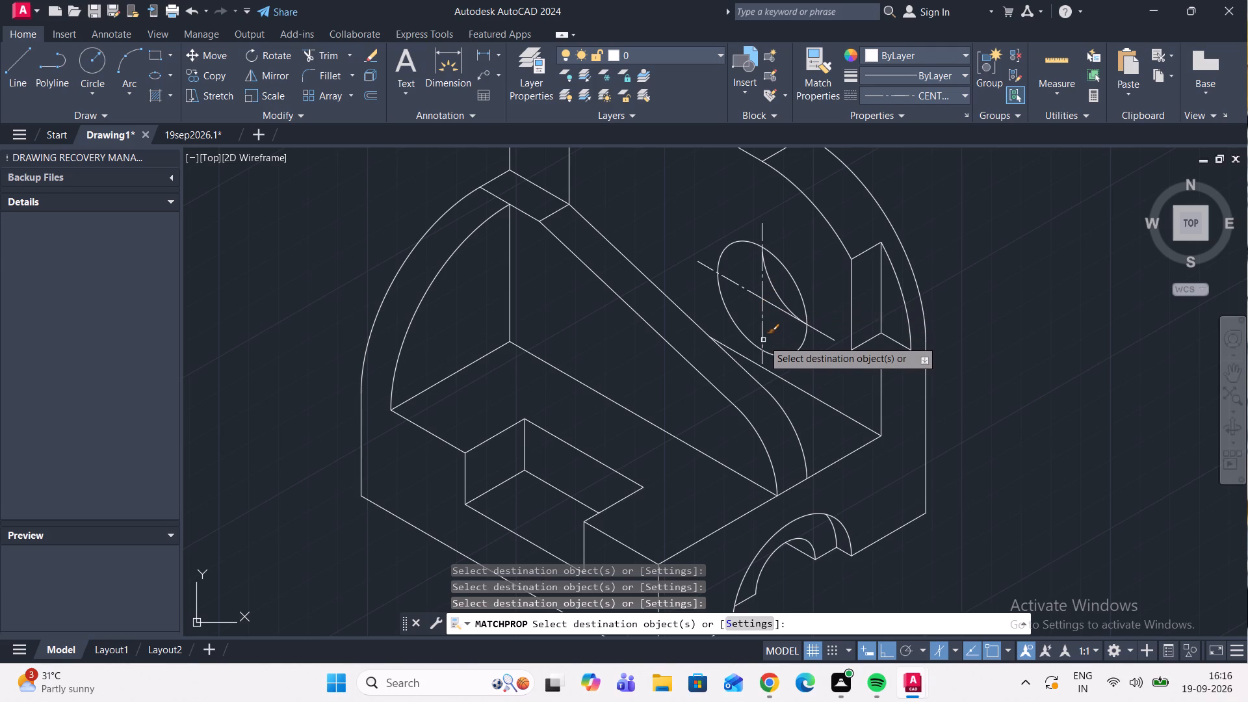
left_click(763, 340)
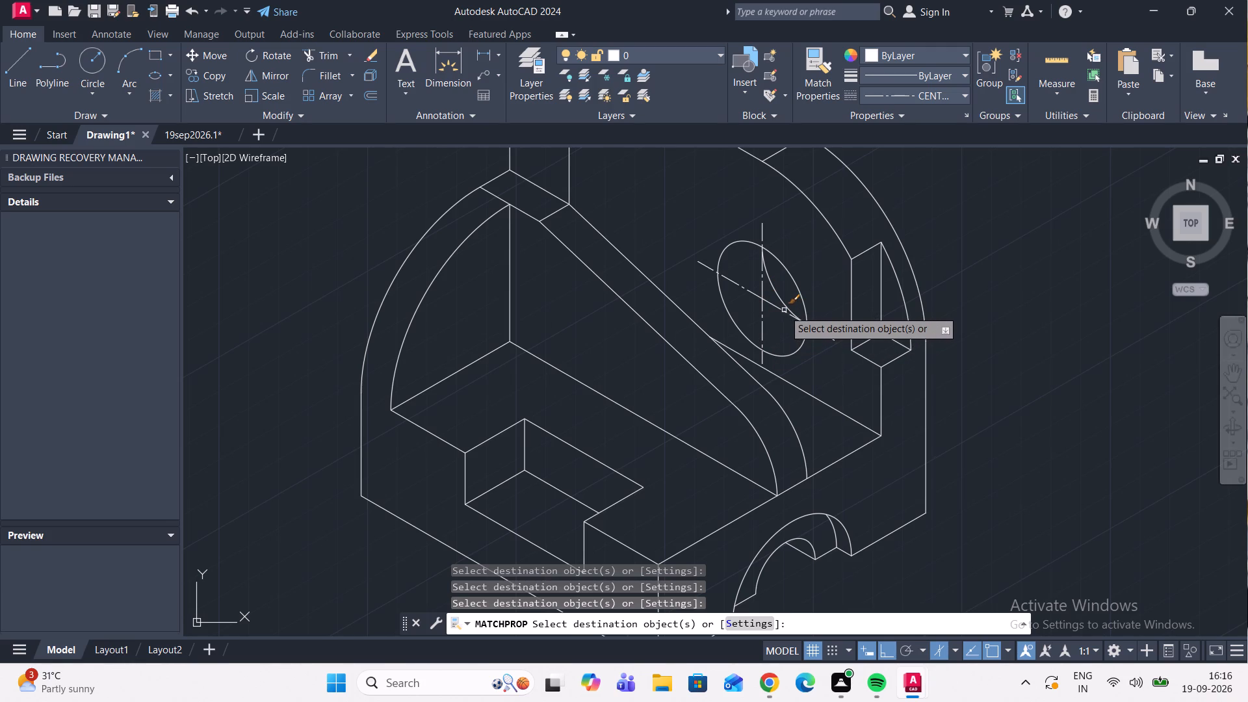
left_click(784, 310)
scroll(807, 349, "down", 1)
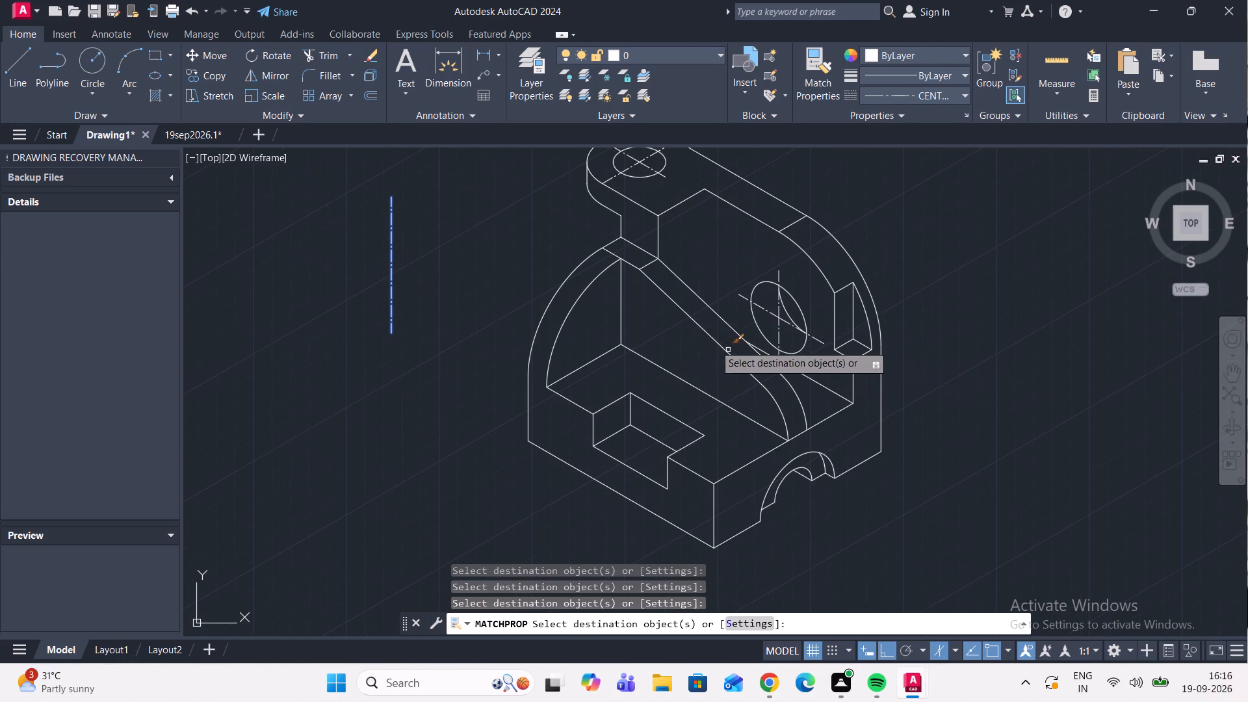
middle_click_drag(628, 322, 664, 413)
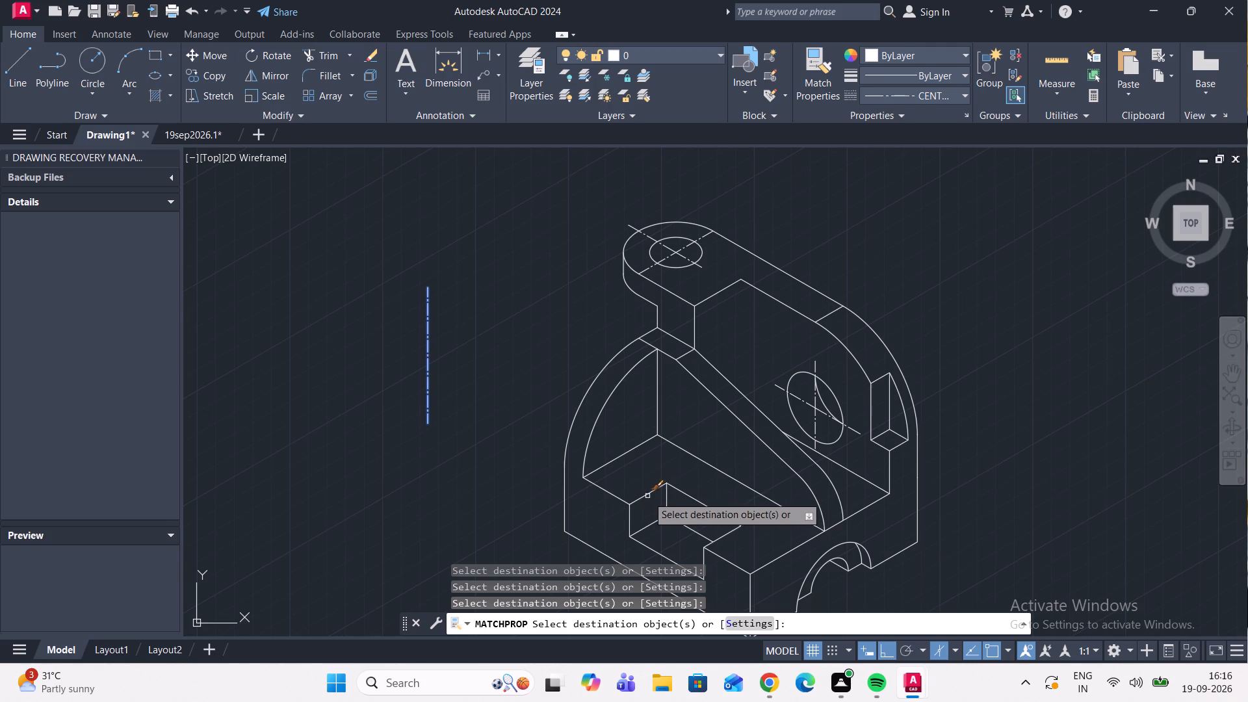
key("Escape")
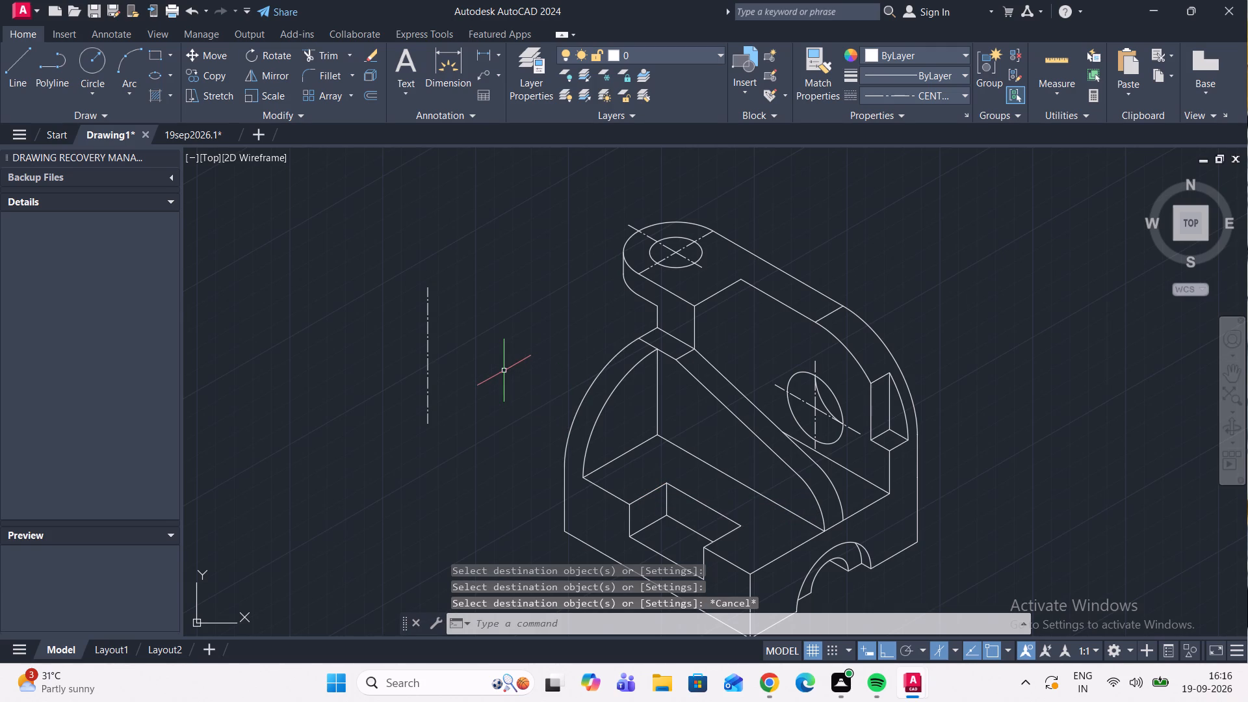
Delete the vertical CENTER2 sample line beside the part.
left_click(500, 372)
left_click(352, 317)
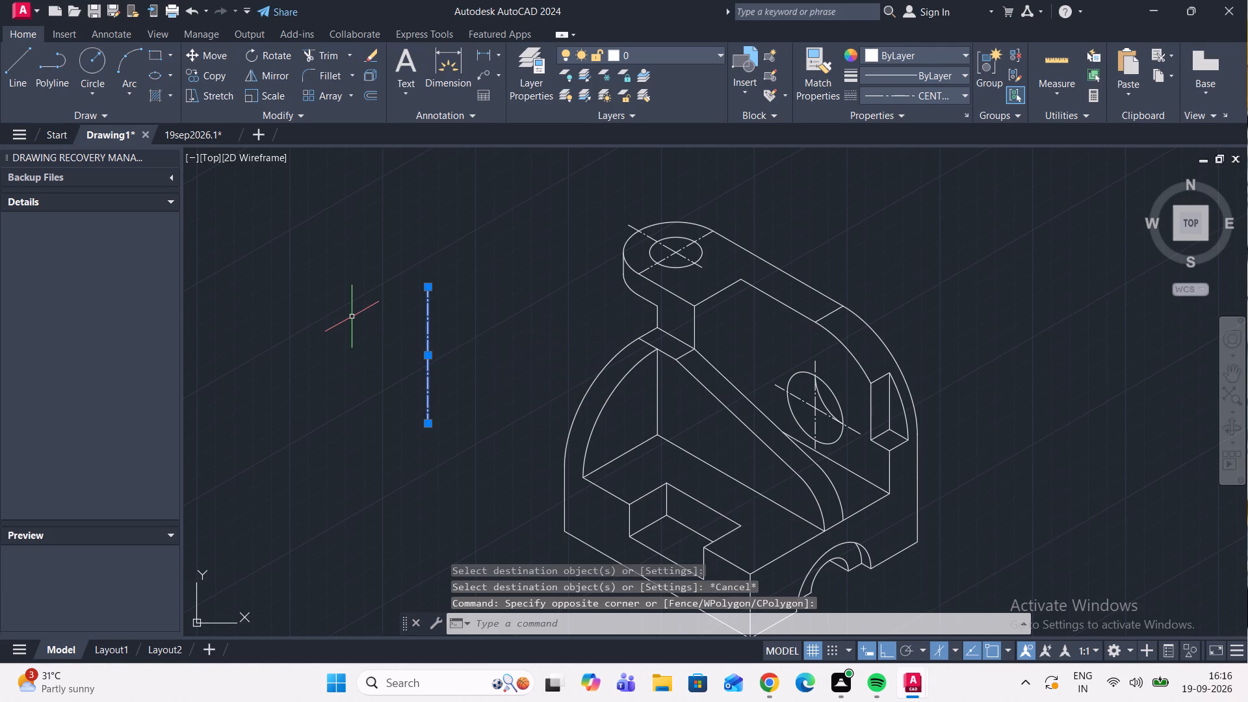
key("Delete")
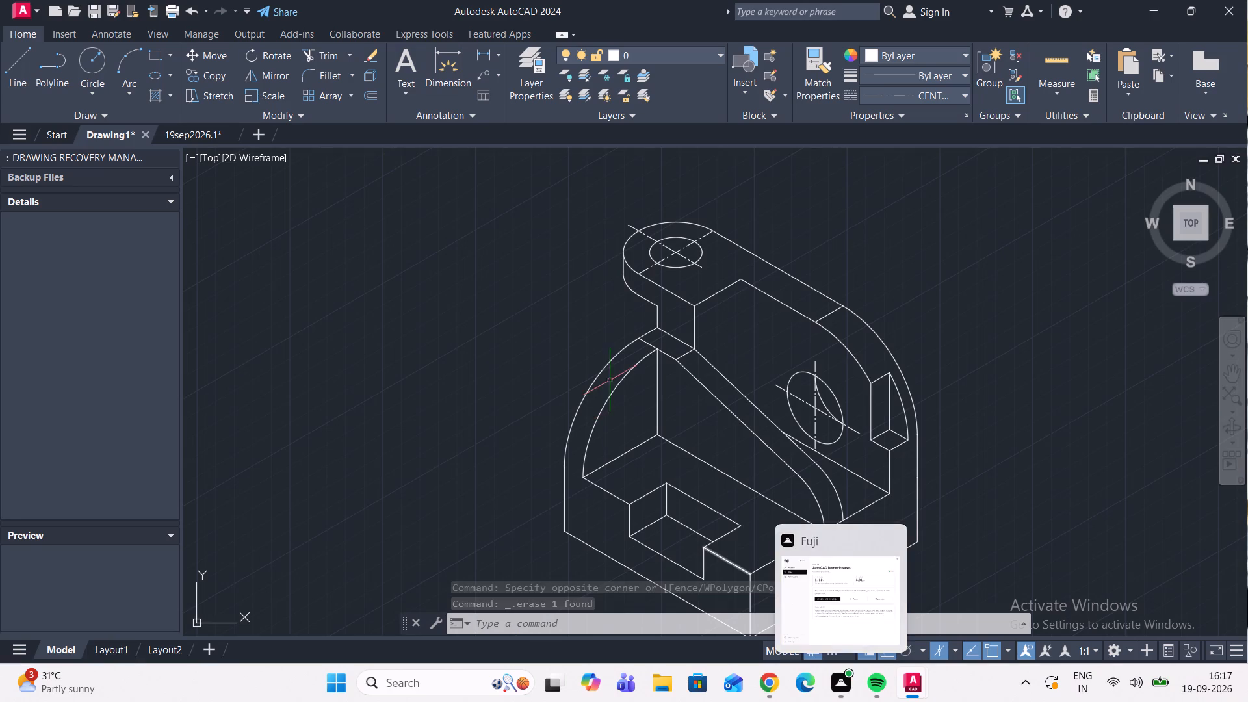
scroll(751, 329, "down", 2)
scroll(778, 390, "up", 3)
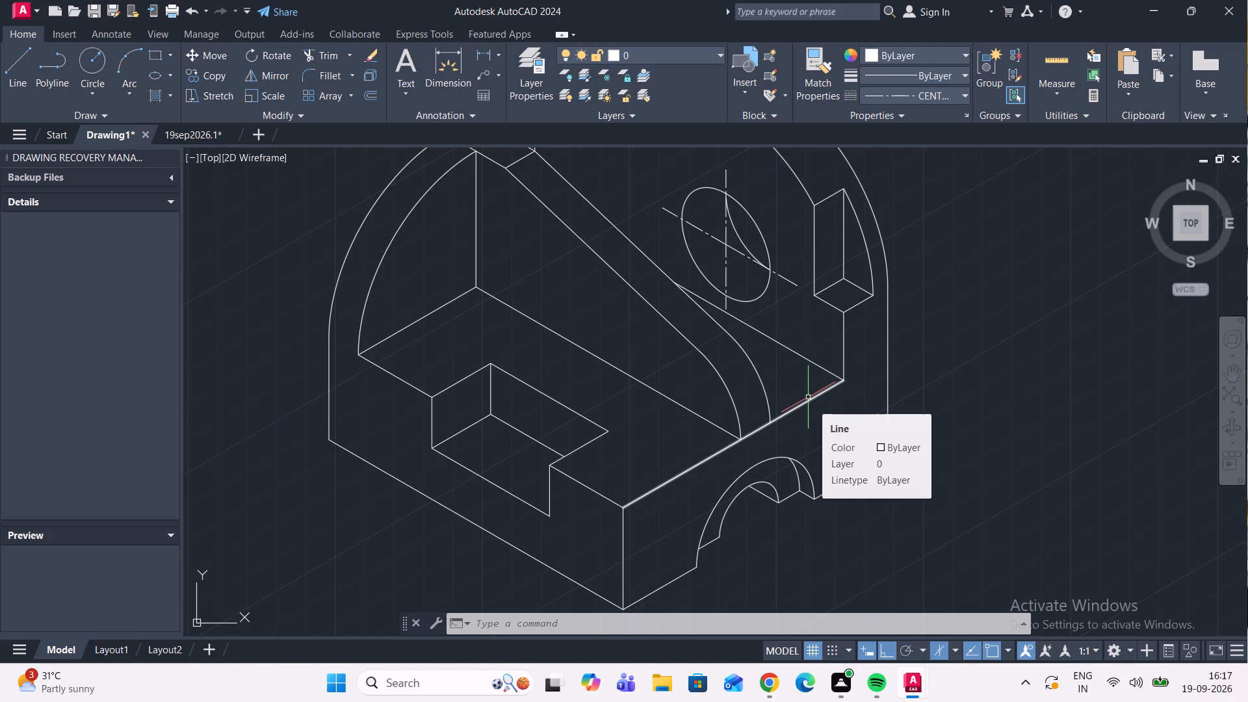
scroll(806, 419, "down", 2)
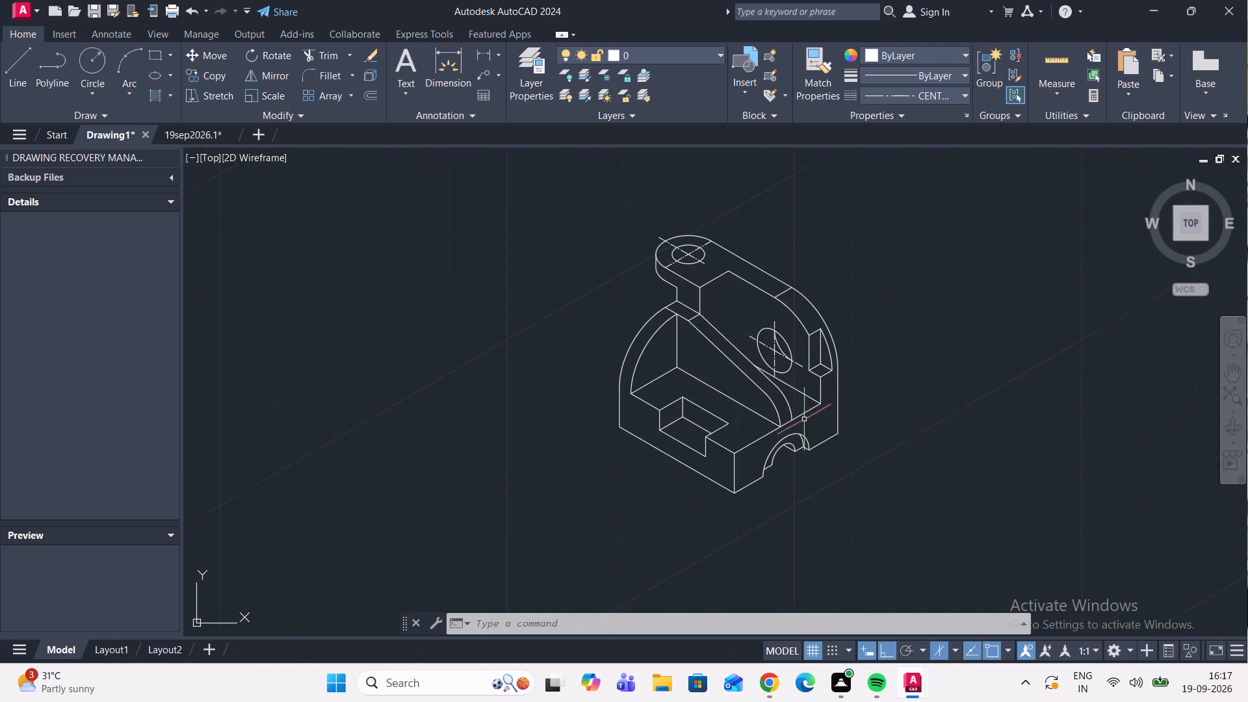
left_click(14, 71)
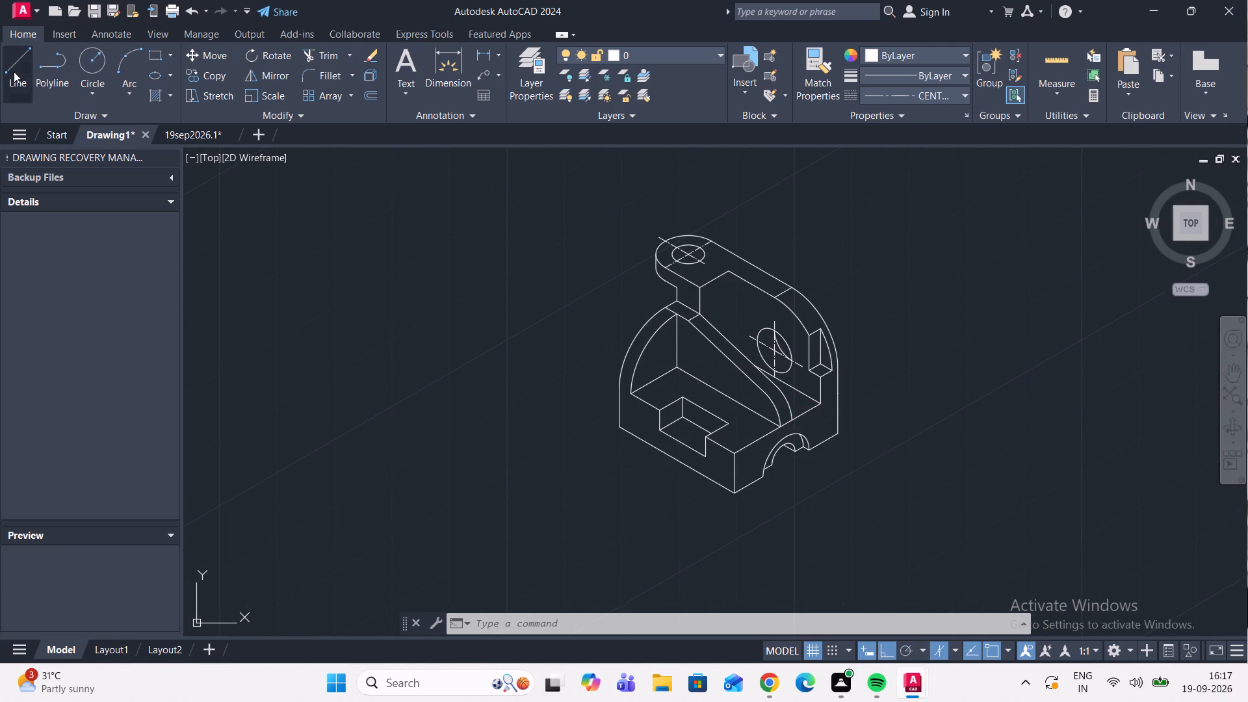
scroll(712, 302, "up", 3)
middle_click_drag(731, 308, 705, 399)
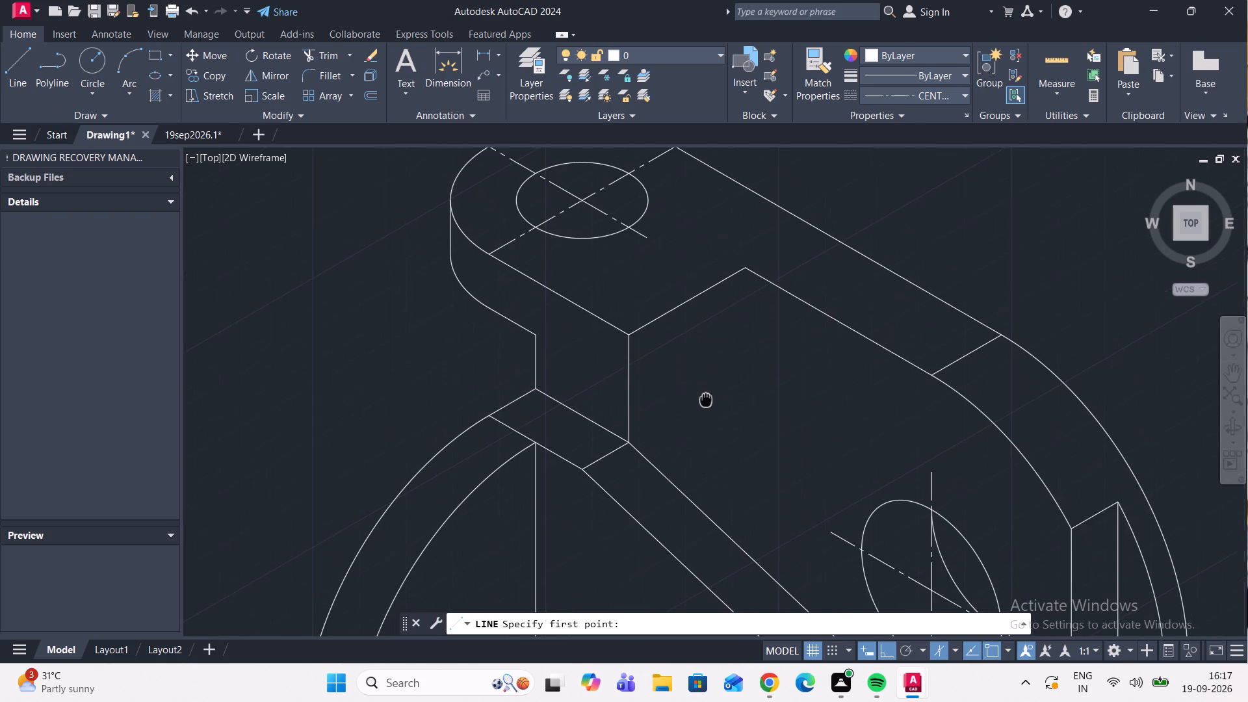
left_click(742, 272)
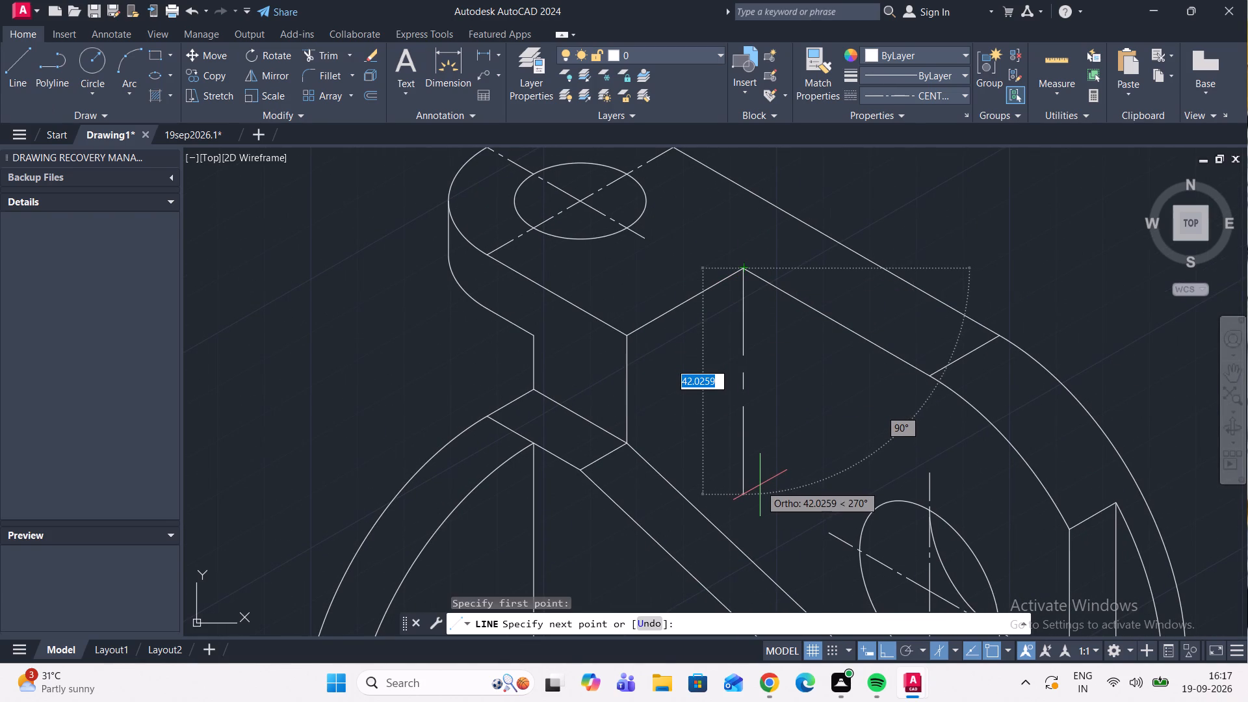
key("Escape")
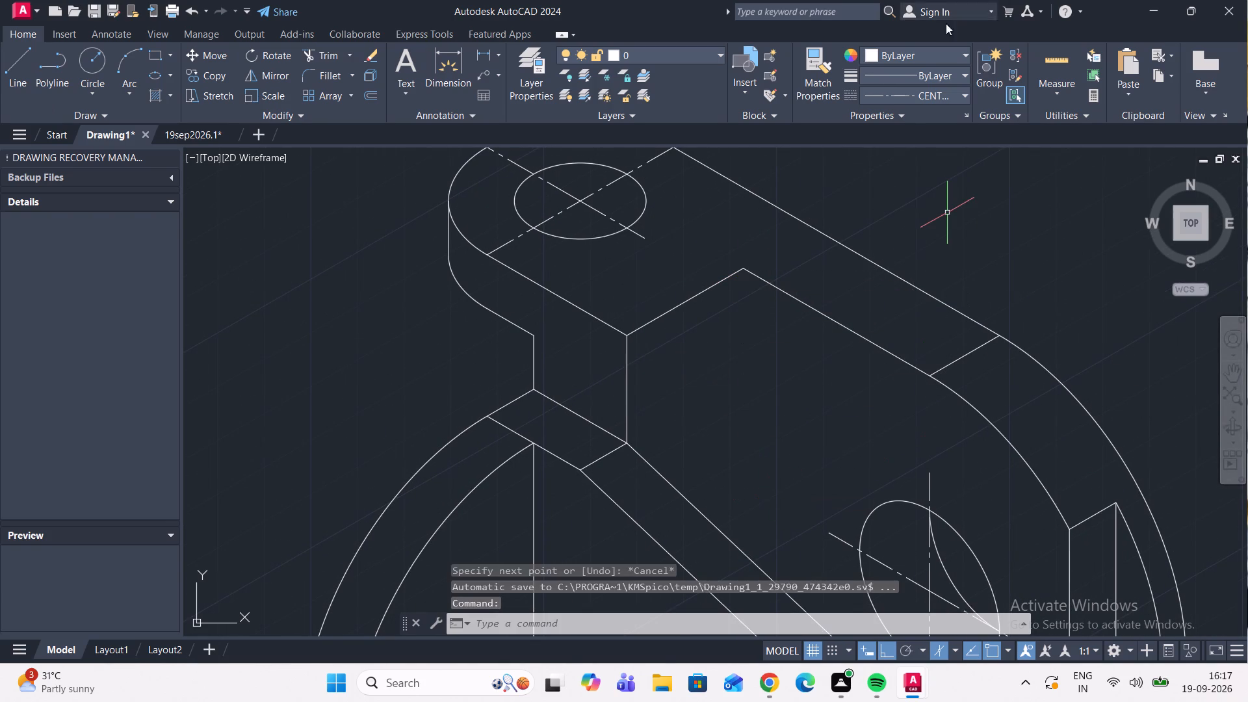
Set the current linetype back to ByLayer for new objects.
left_click(963, 95)
left_click(947, 107)
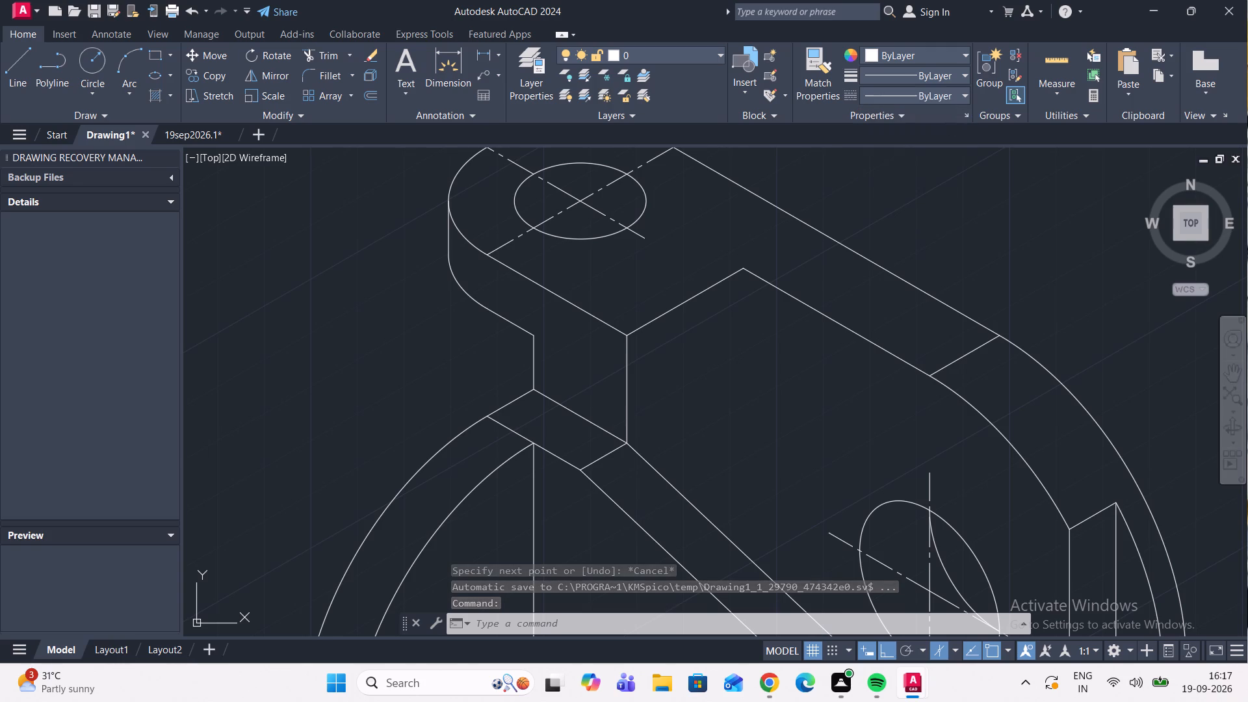
Draw a vertical line about 60.9 long from the upright's inner top corner down past the slanted rib's upper edge.
left_click(15, 64)
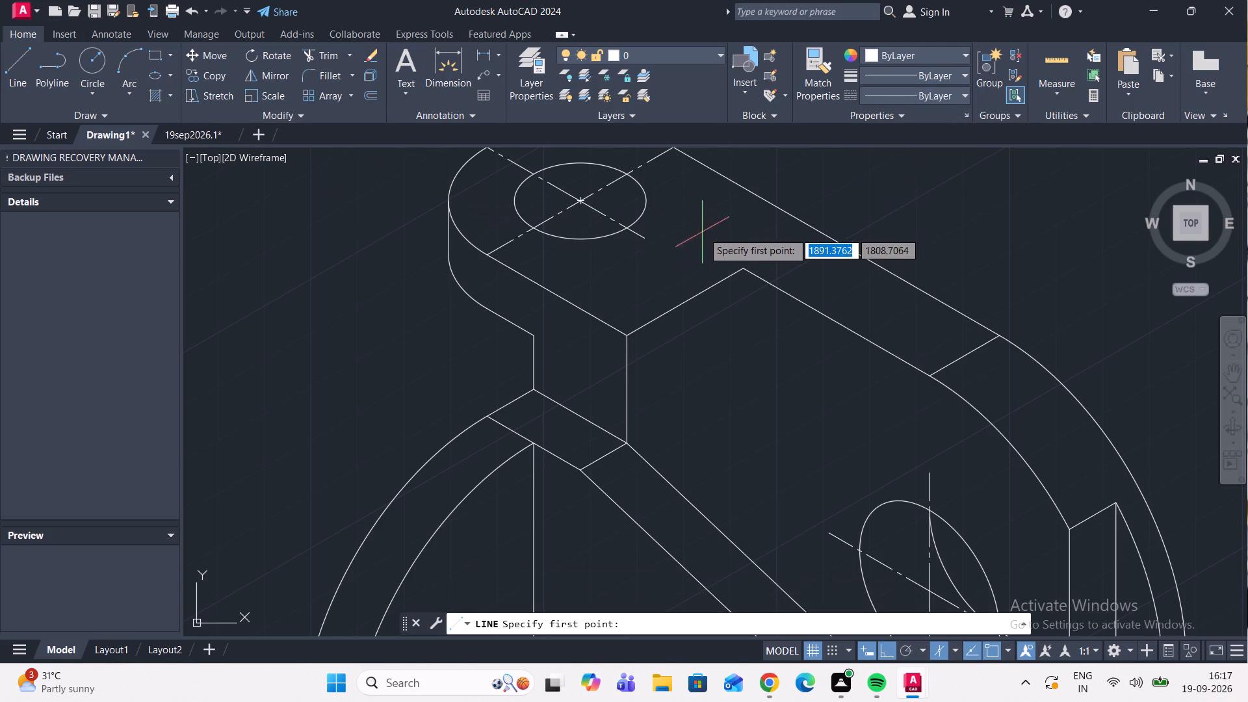
left_click(742, 272)
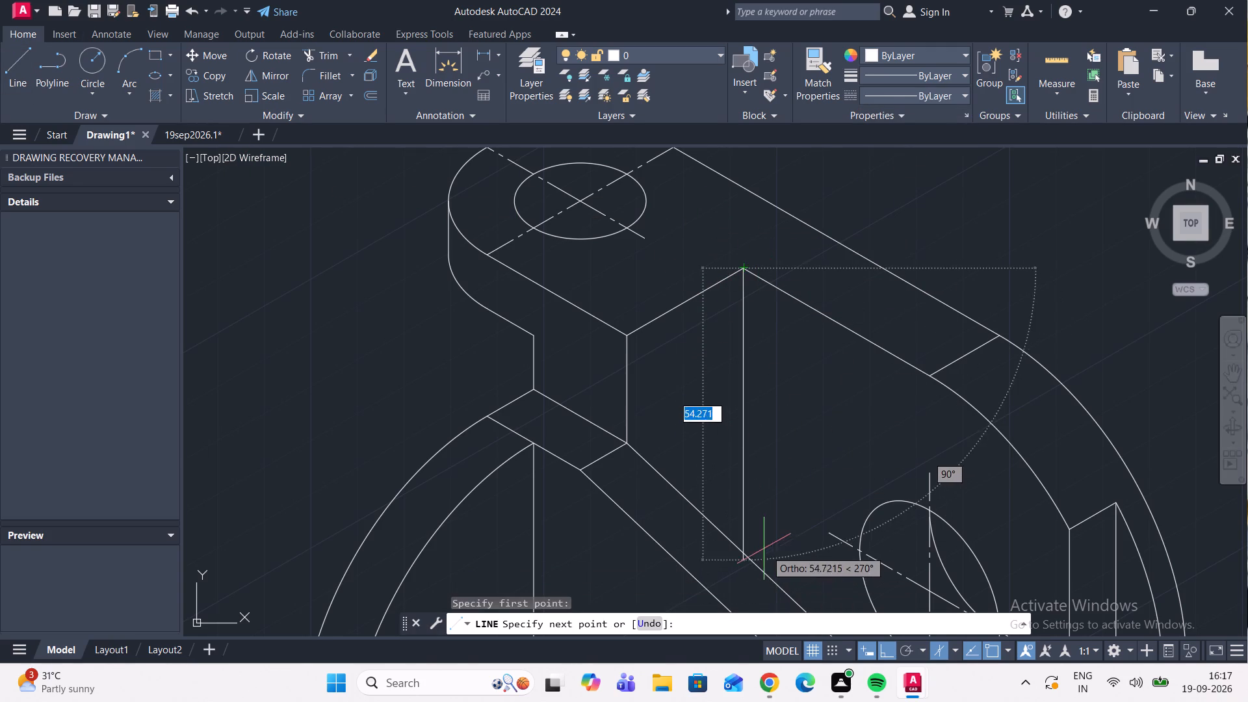
middle_click_drag(747, 528, 778, 356)
scroll(777, 423, "up", 2)
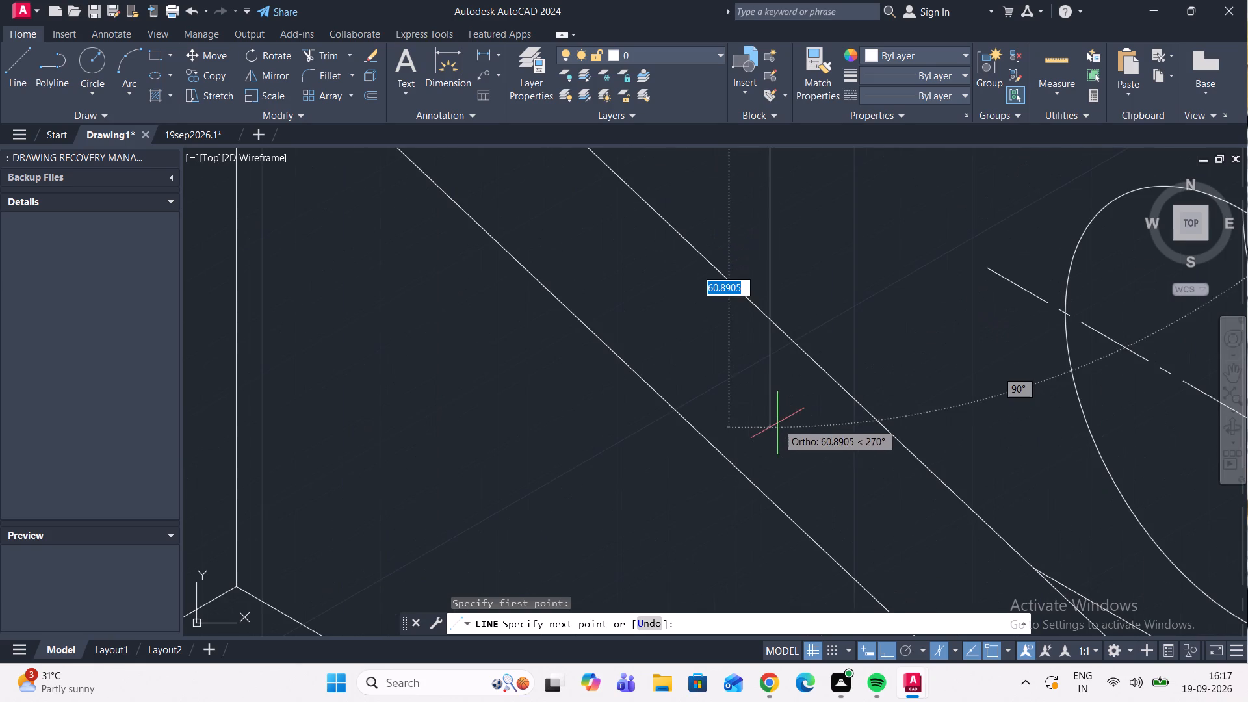
left_click(777, 423)
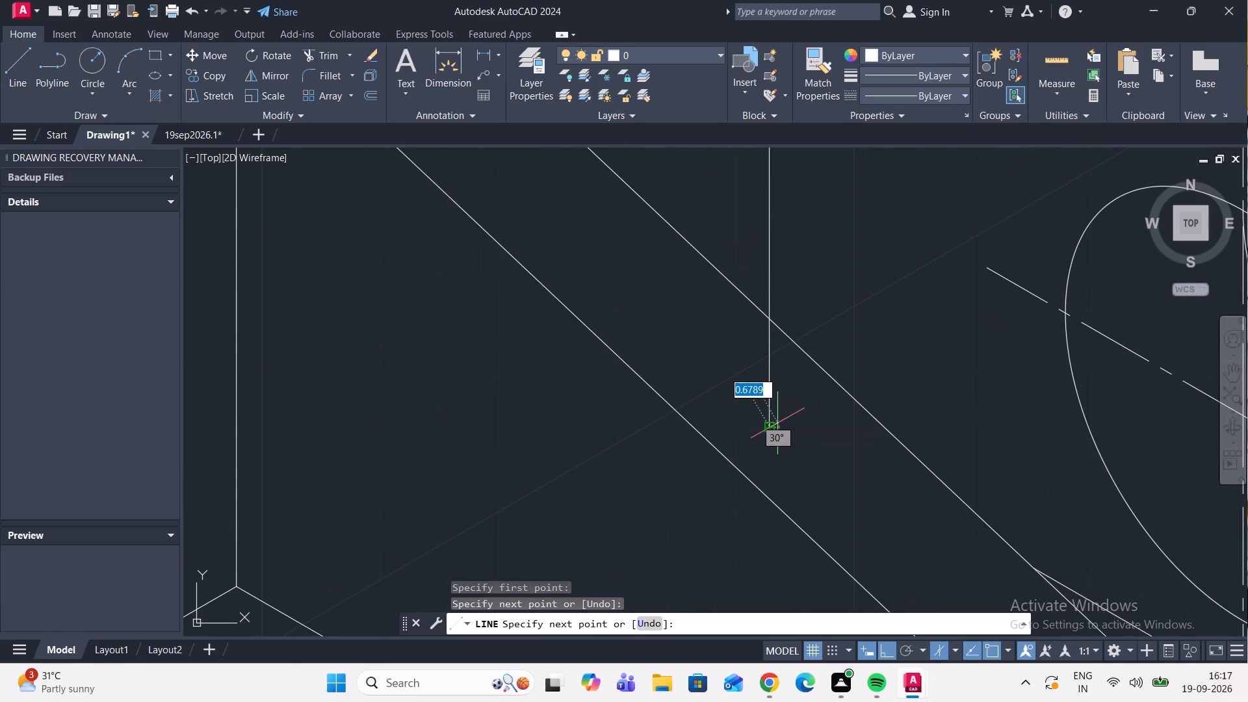
key("Escape")
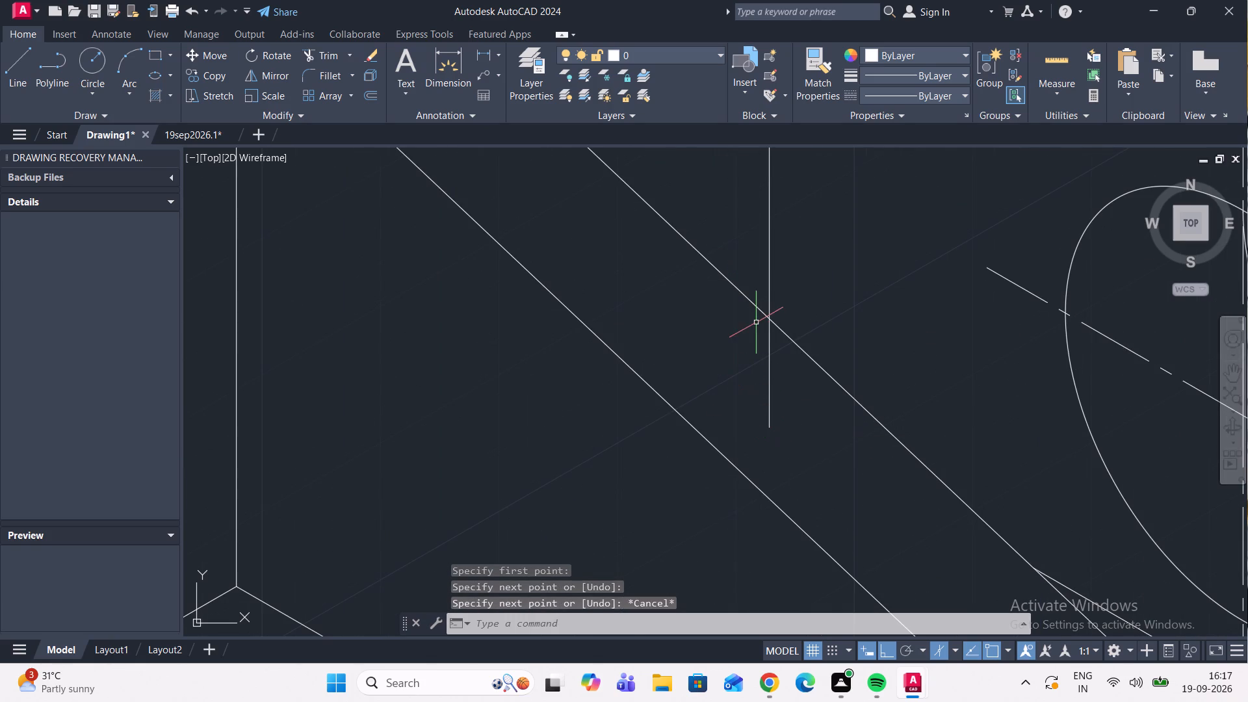
Trim the overhanging end of the new vertical line at the slanted rib's upper edge.
left_click(327, 57)
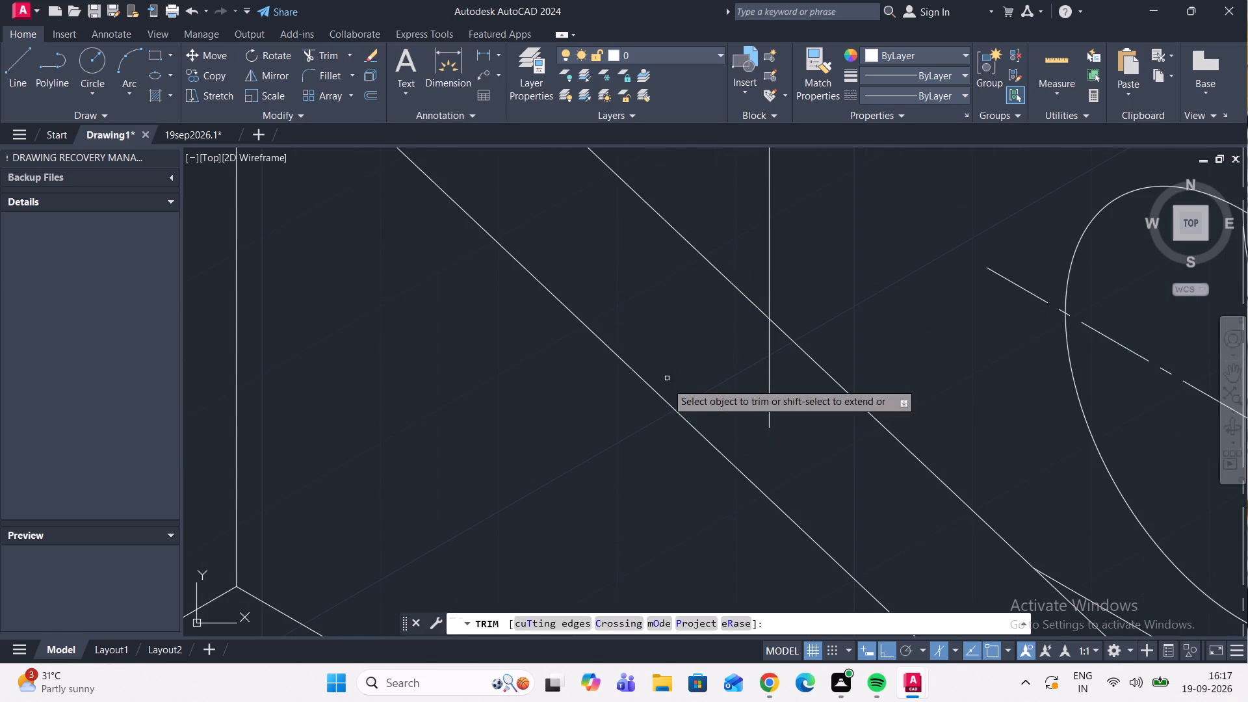
left_click(773, 398)
left_click(762, 398)
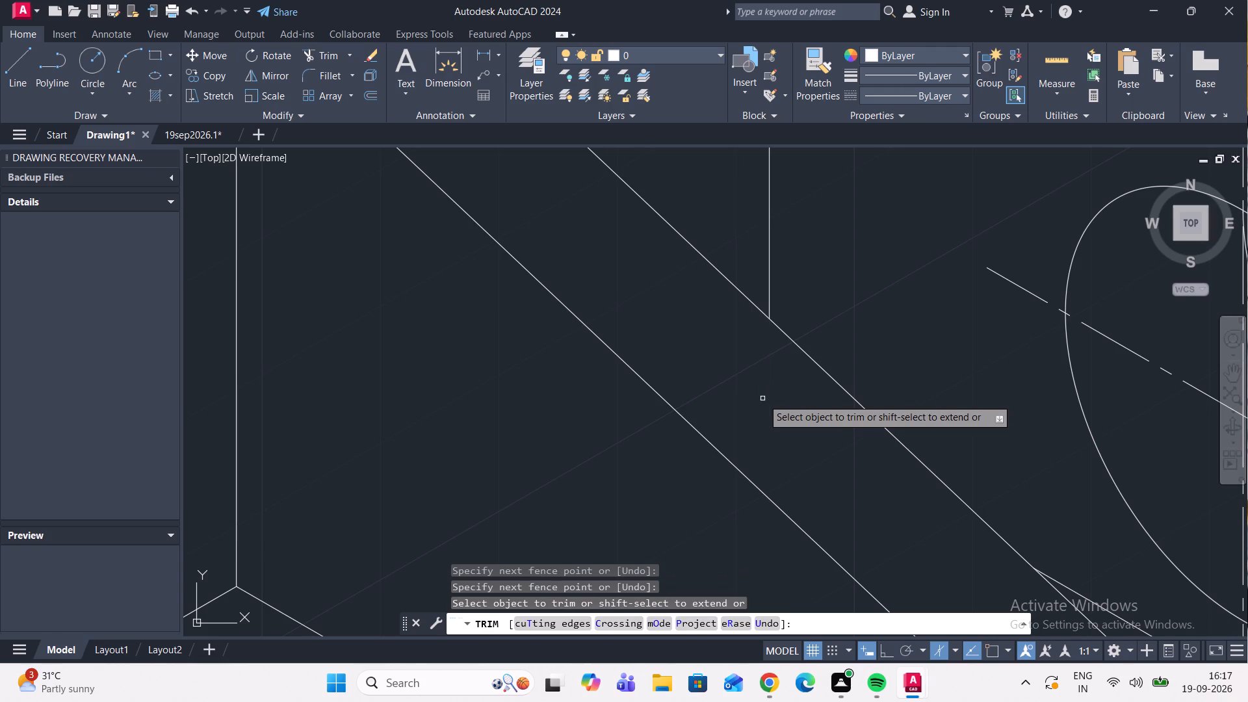
Trim the short slanted segment between the outer and inner curves at the top of the arched side face.
scroll(762, 398, "down", 1)
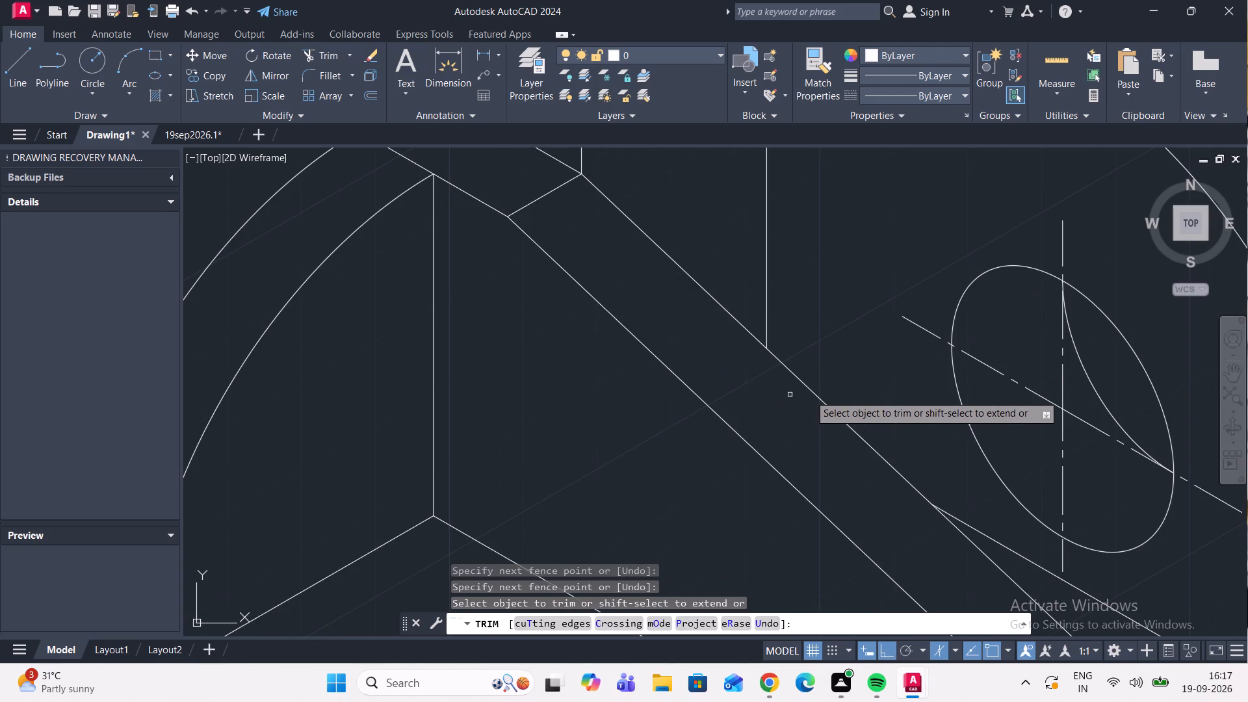
scroll(831, 252, "down", 4)
middle_click_drag(850, 230, 850, 230)
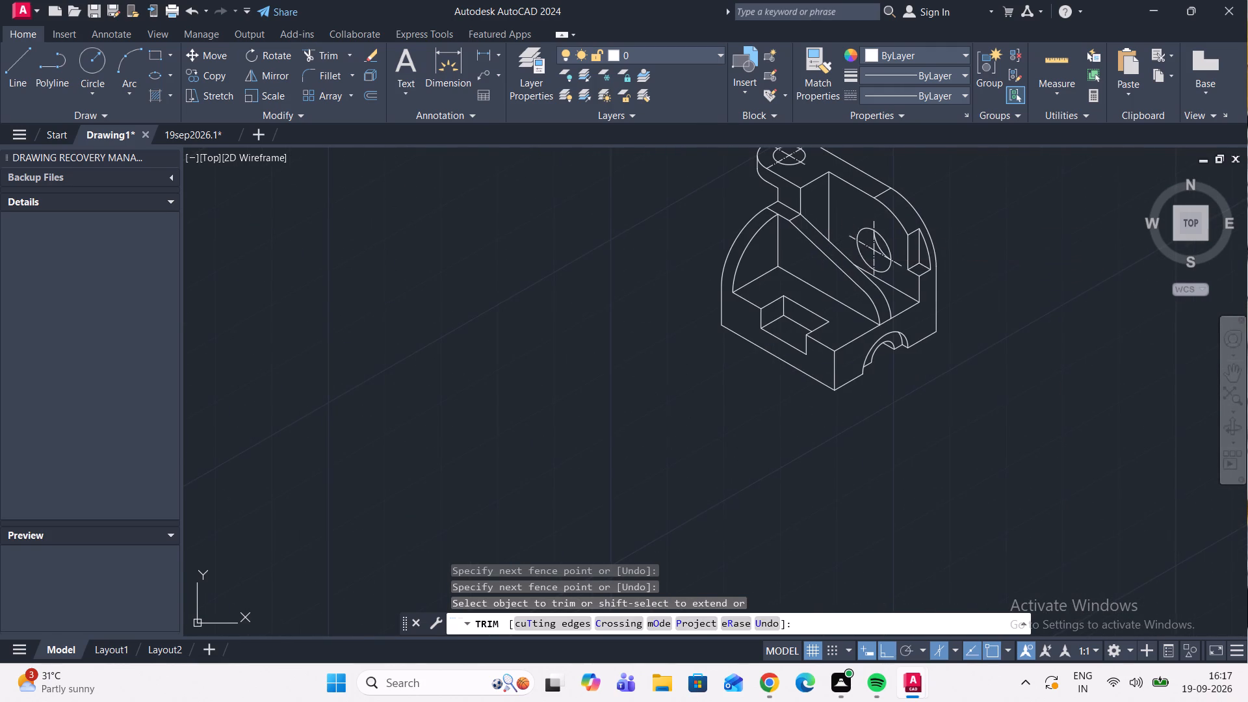
middle_click_drag(850, 230, 863, 306)
scroll(852, 285, "up", 1)
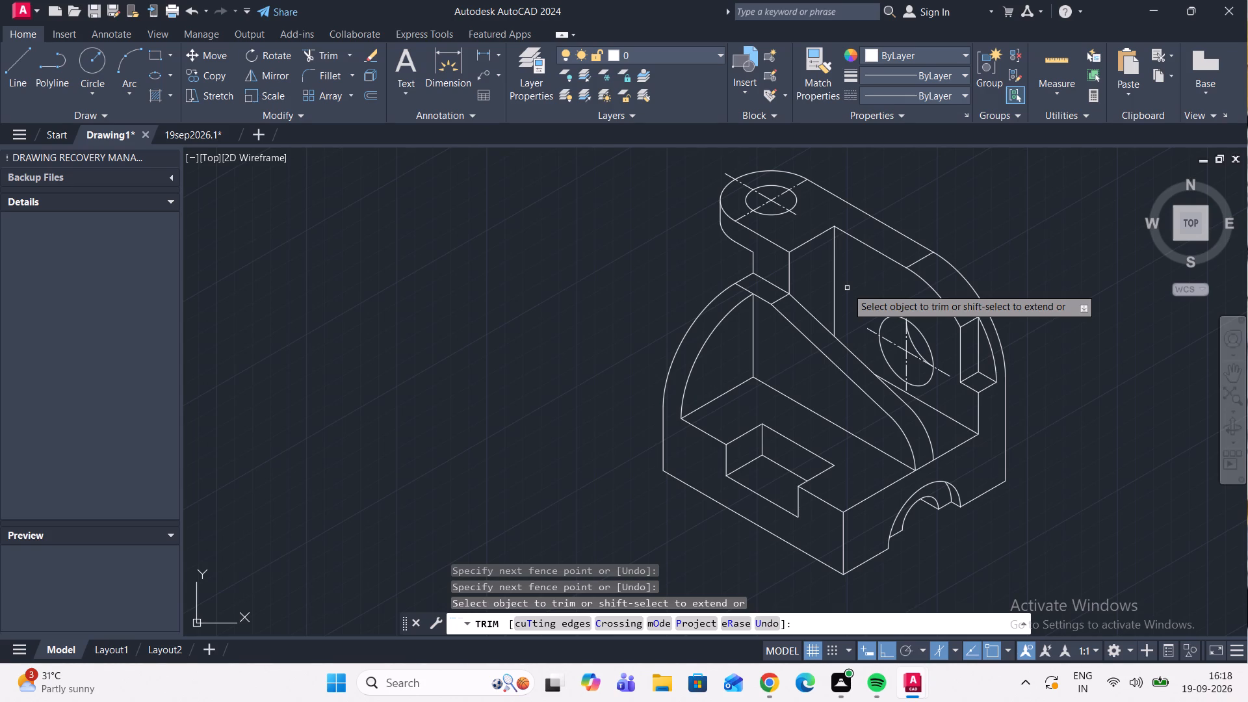
scroll(847, 288, "down", 2)
scroll(823, 226, "up", 3)
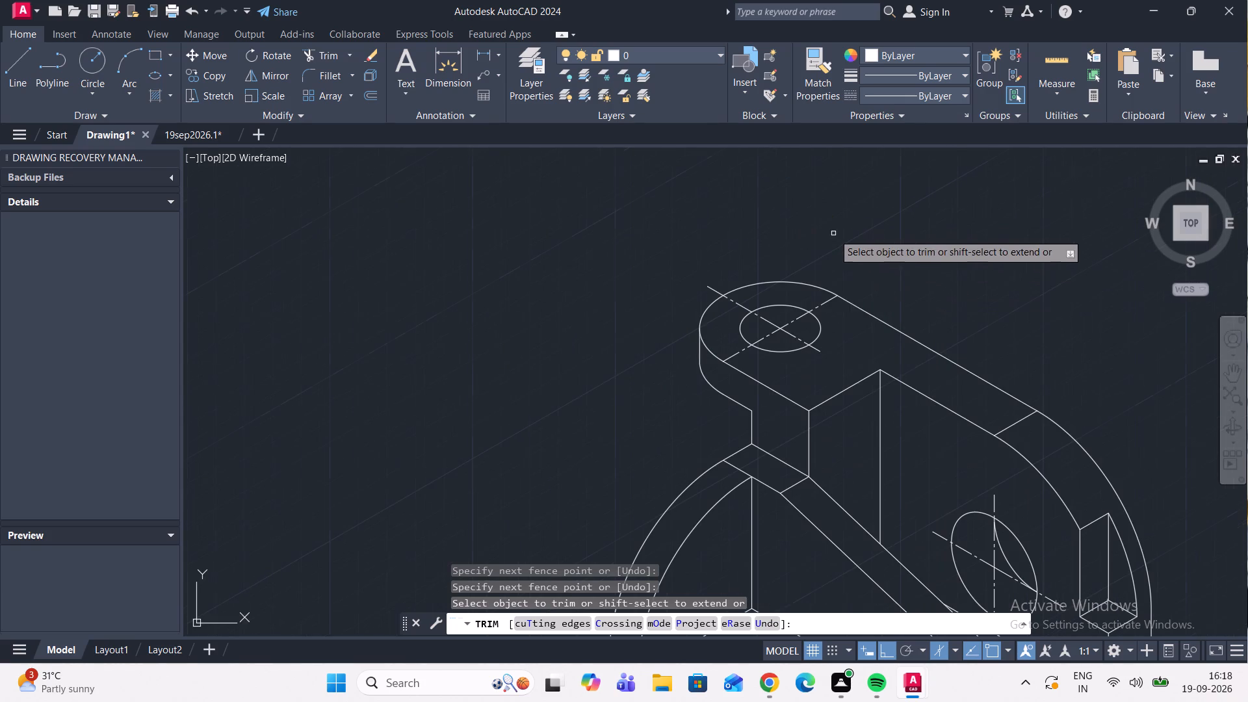
middle_click_drag(928, 257, 889, 226)
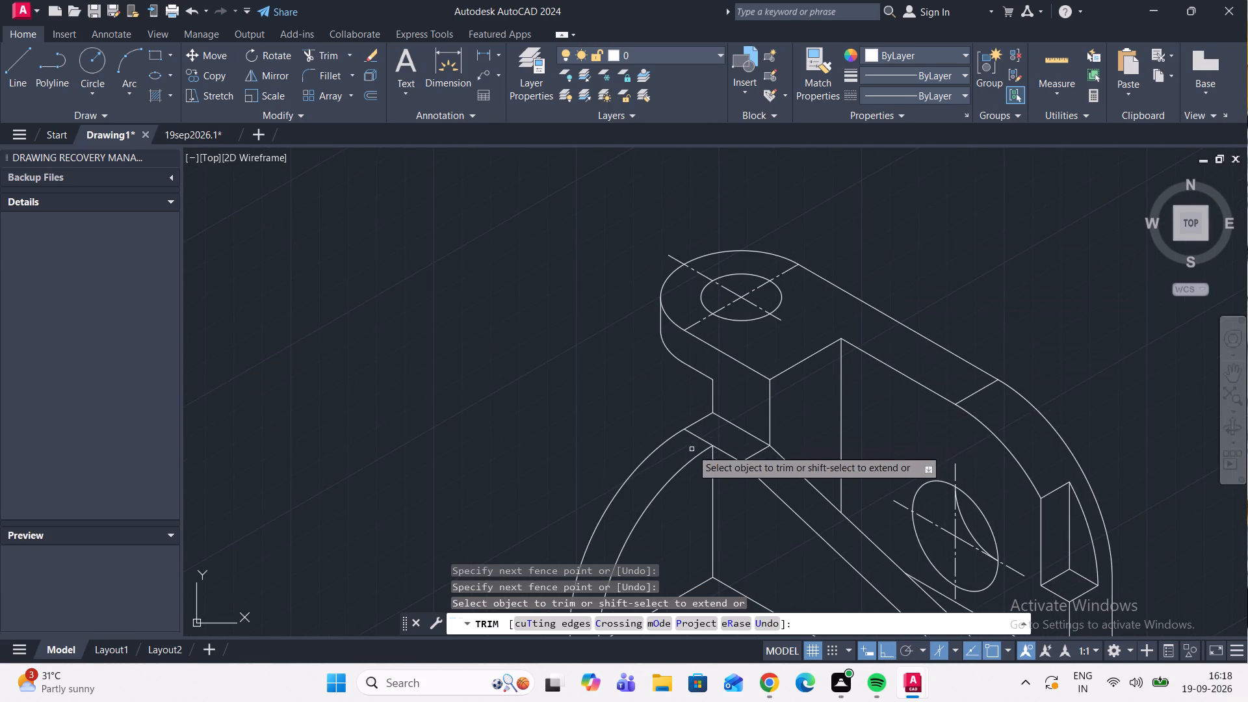
scroll(707, 430, "up", 2)
left_click(696, 458)
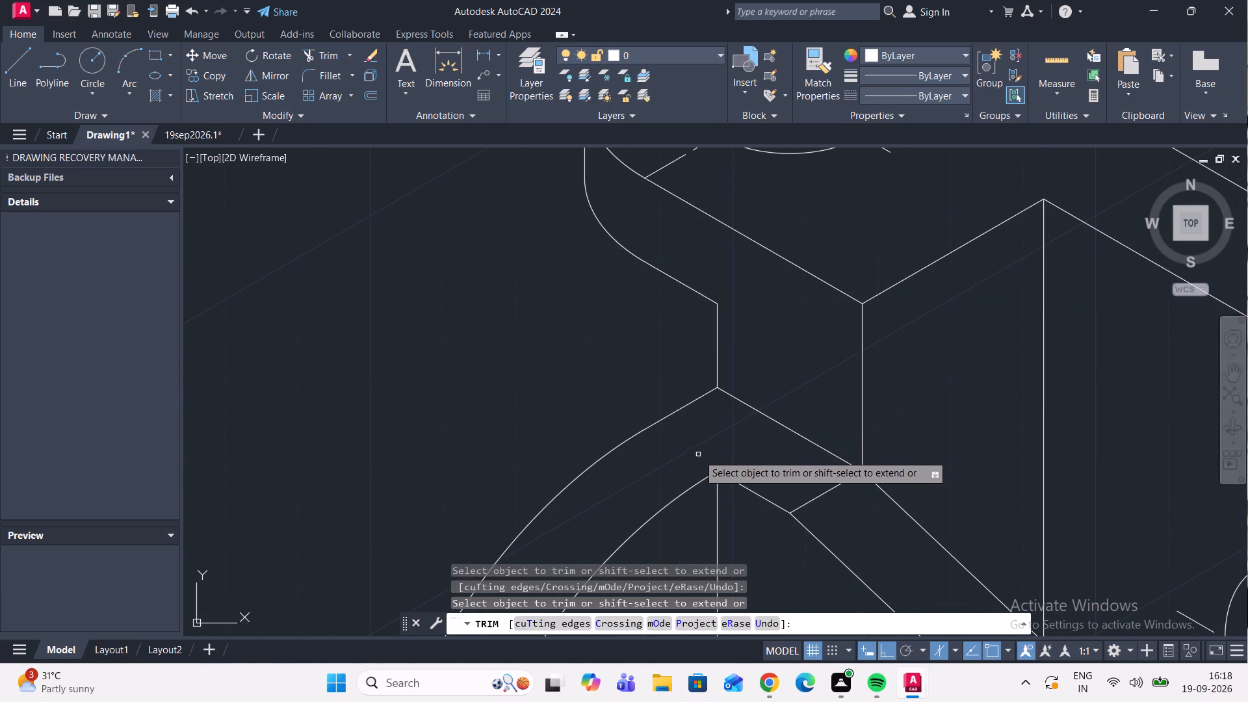
scroll(721, 434, "down", 2)
middle_click_drag(708, 407, 655, 308)
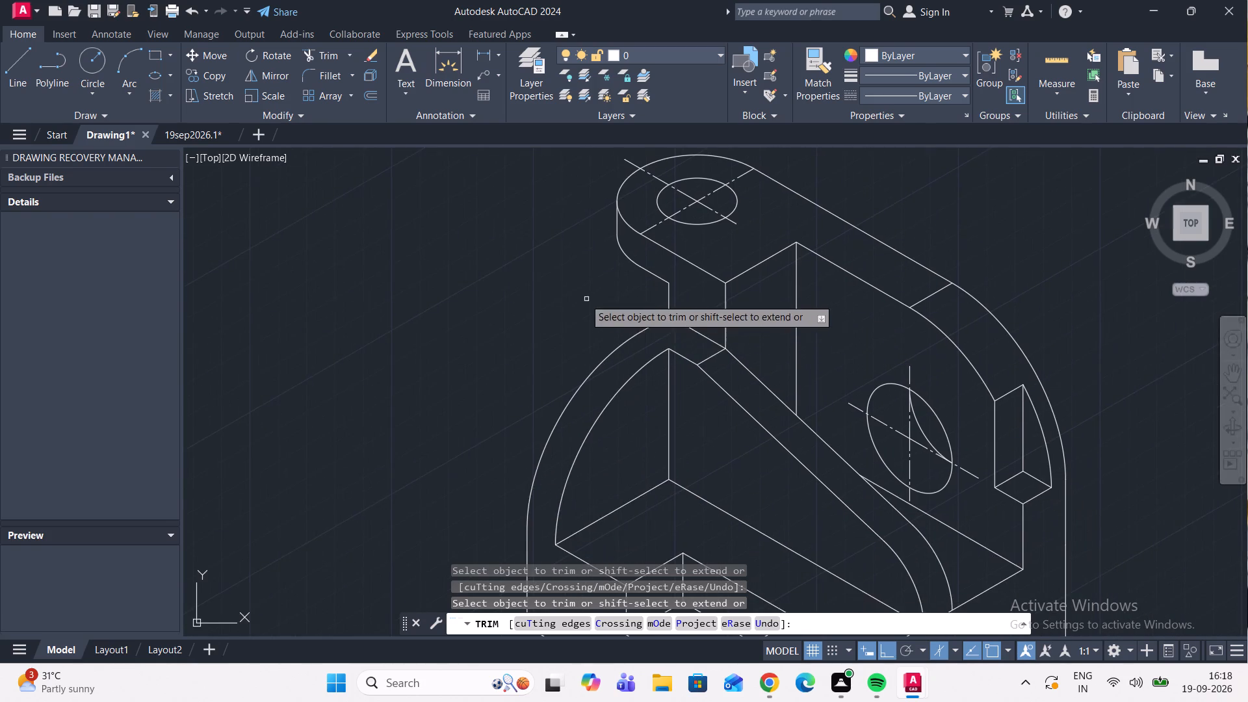
middle_click_drag(584, 298, 515, 244)
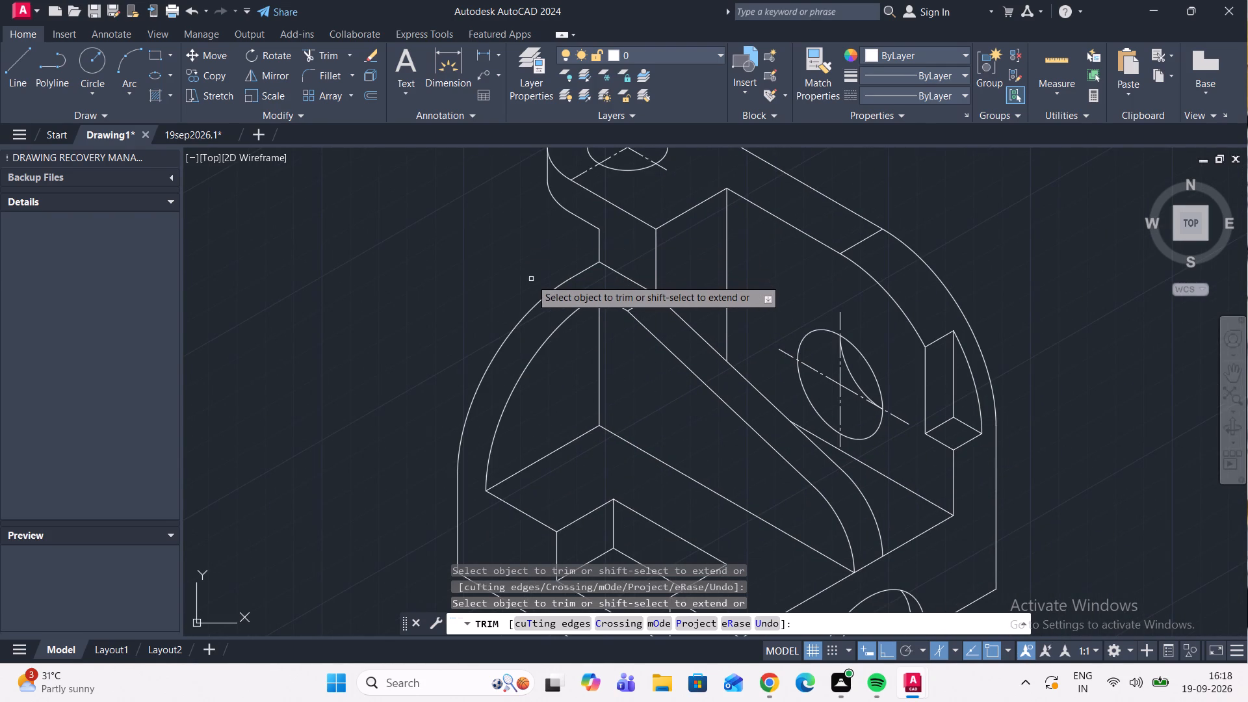
middle_click_drag(669, 318, 724, 418)
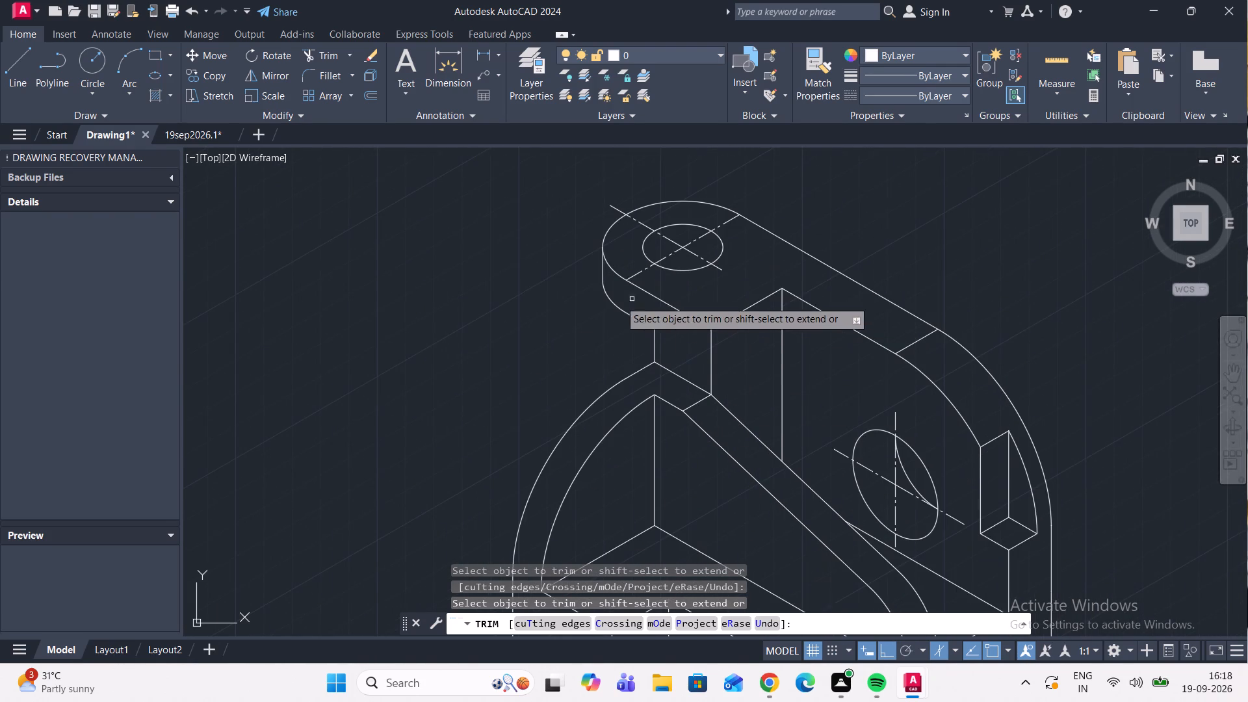
key("Escape")
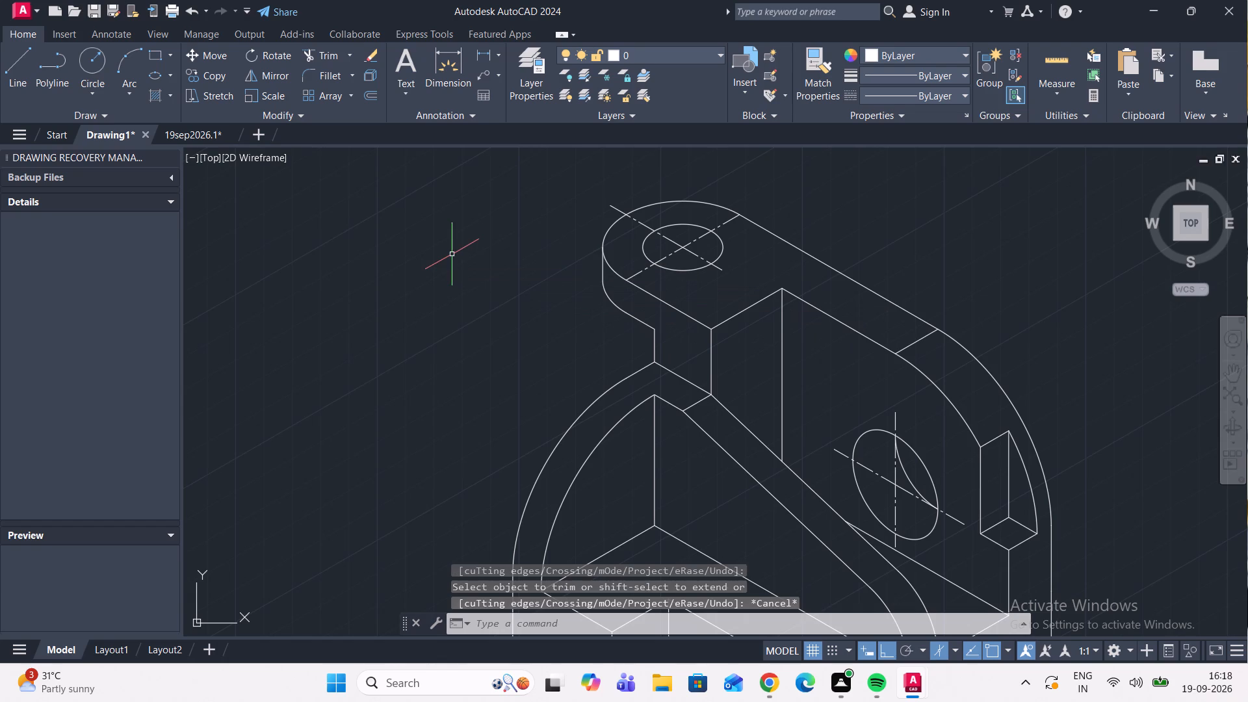
Copy the hole ellipse in the rounded top lug from its centre downward by a distance of 10.
scroll(662, 256, "up", 1)
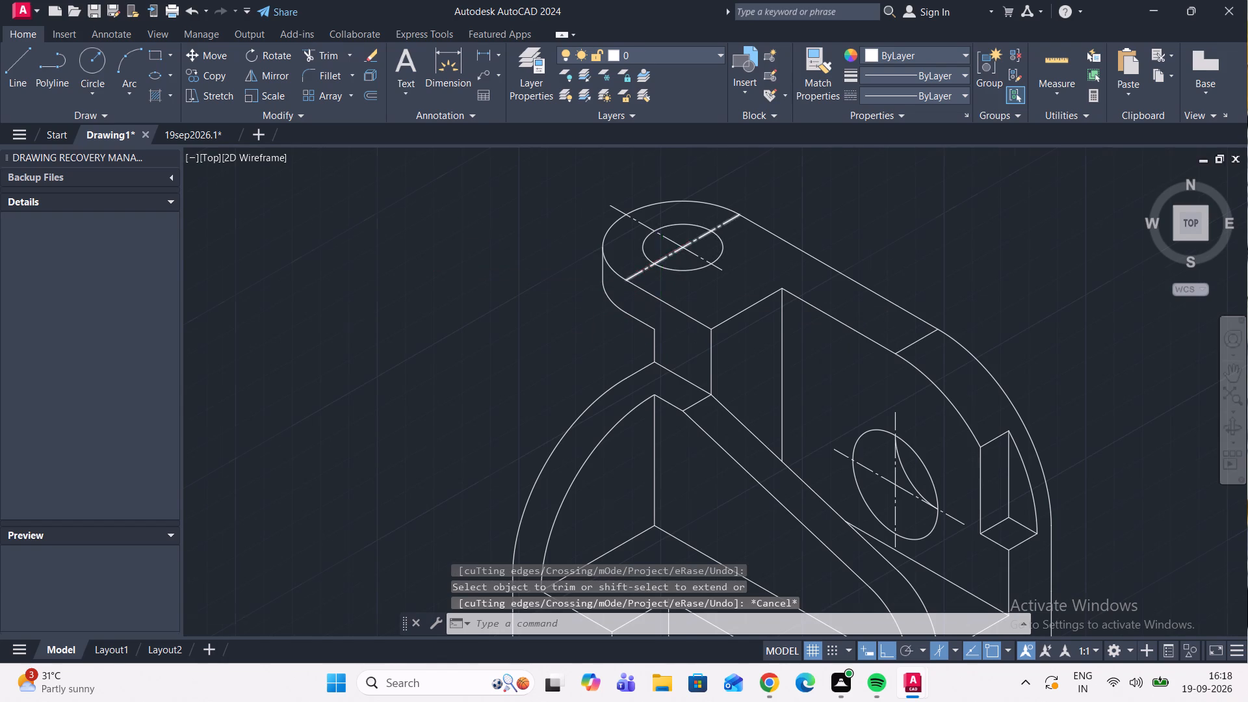
scroll(662, 256, "up", 1)
left_click(625, 237)
left_click(578, 222)
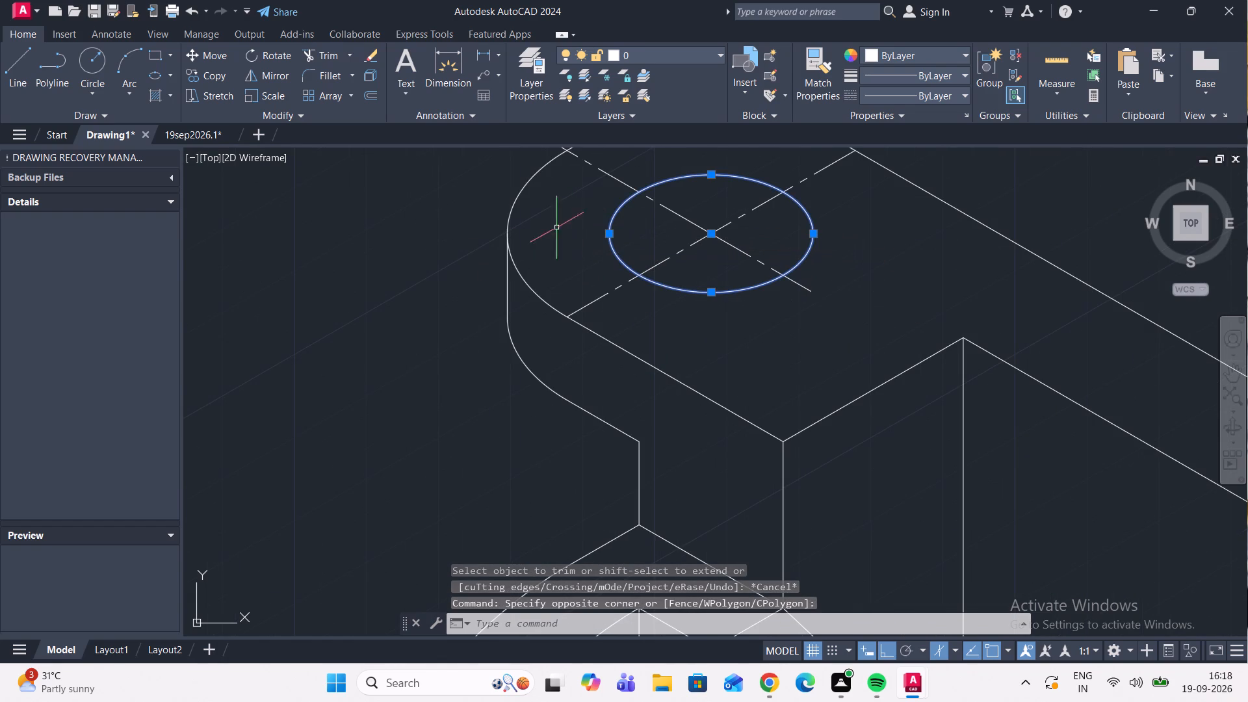
left_click(214, 75)
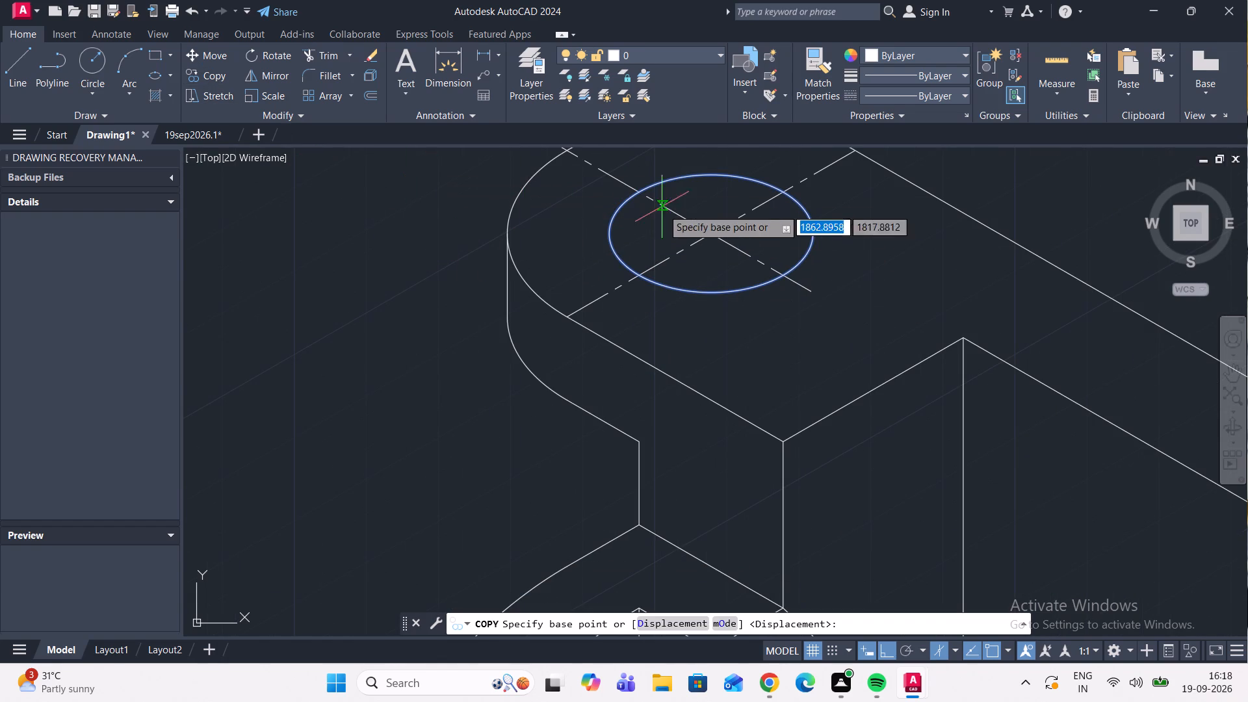
left_click(711, 235)
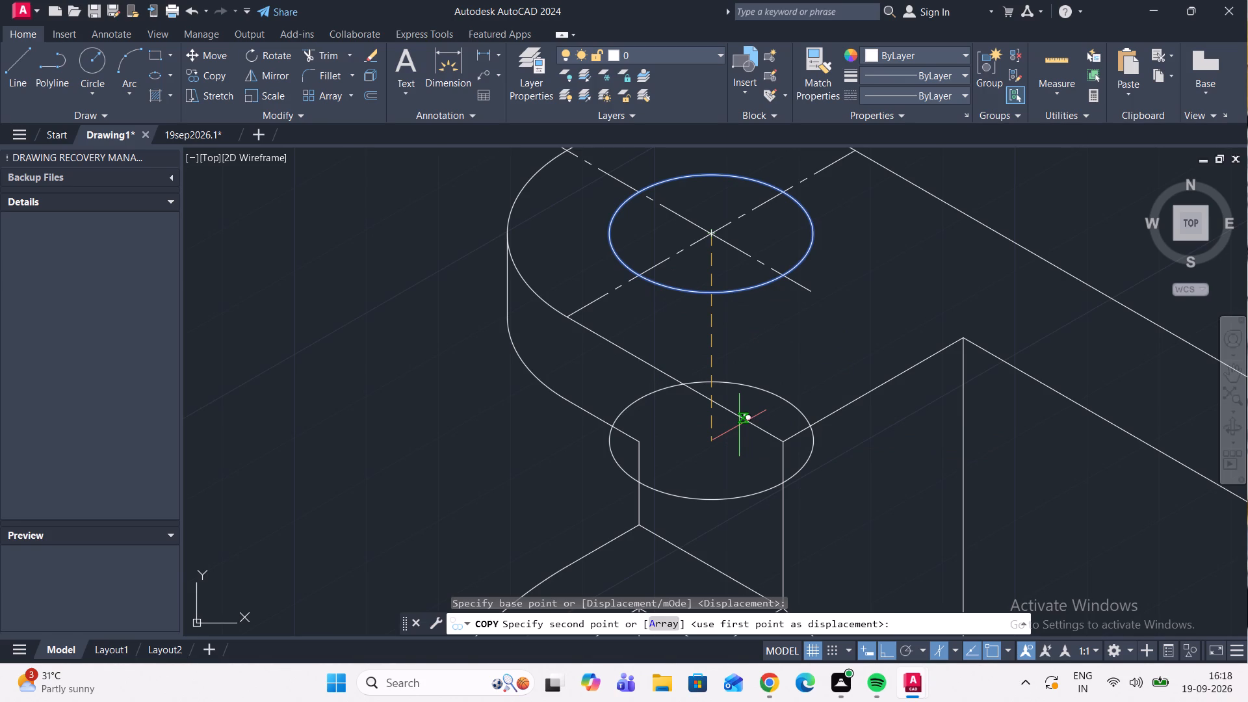
key("1")
key("0")
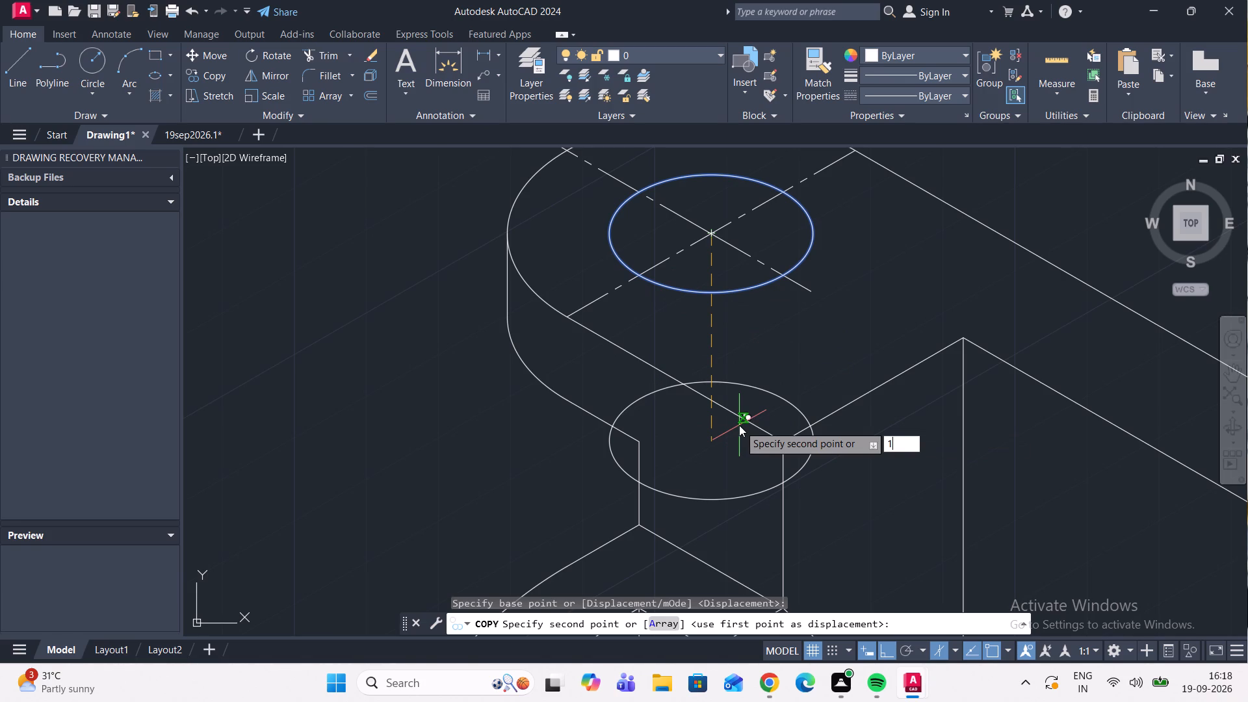
key("Return")
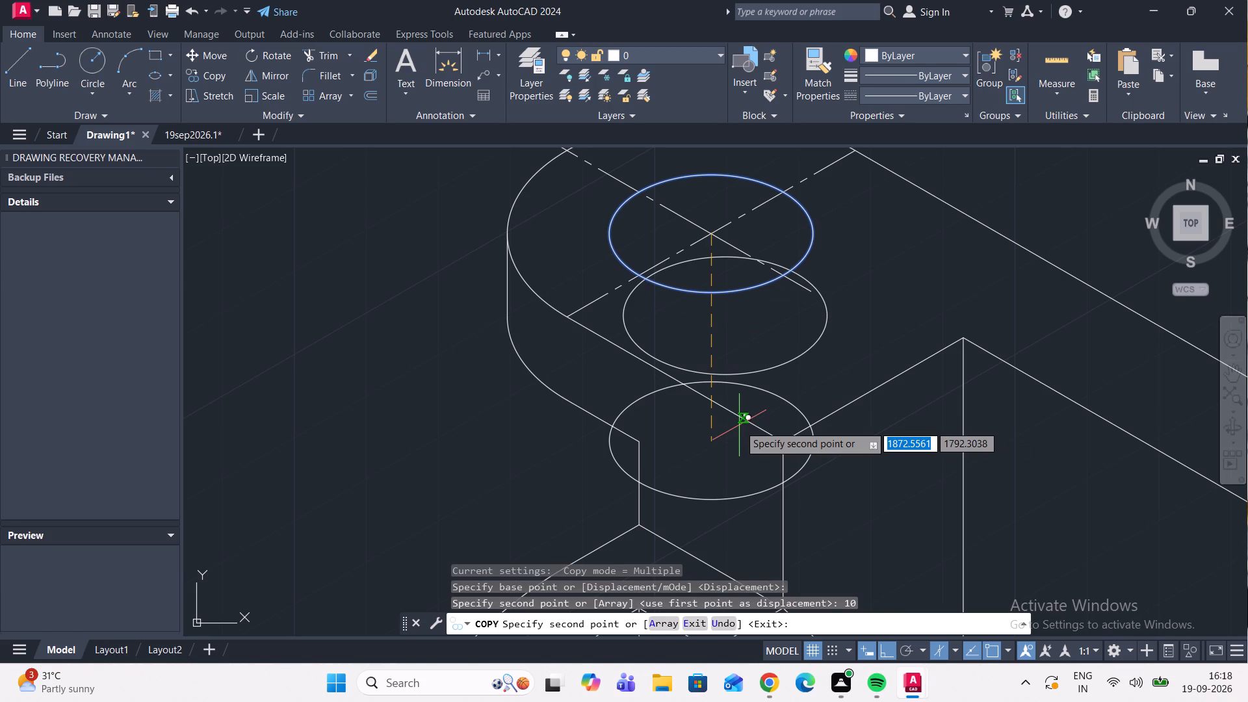
key("Escape")
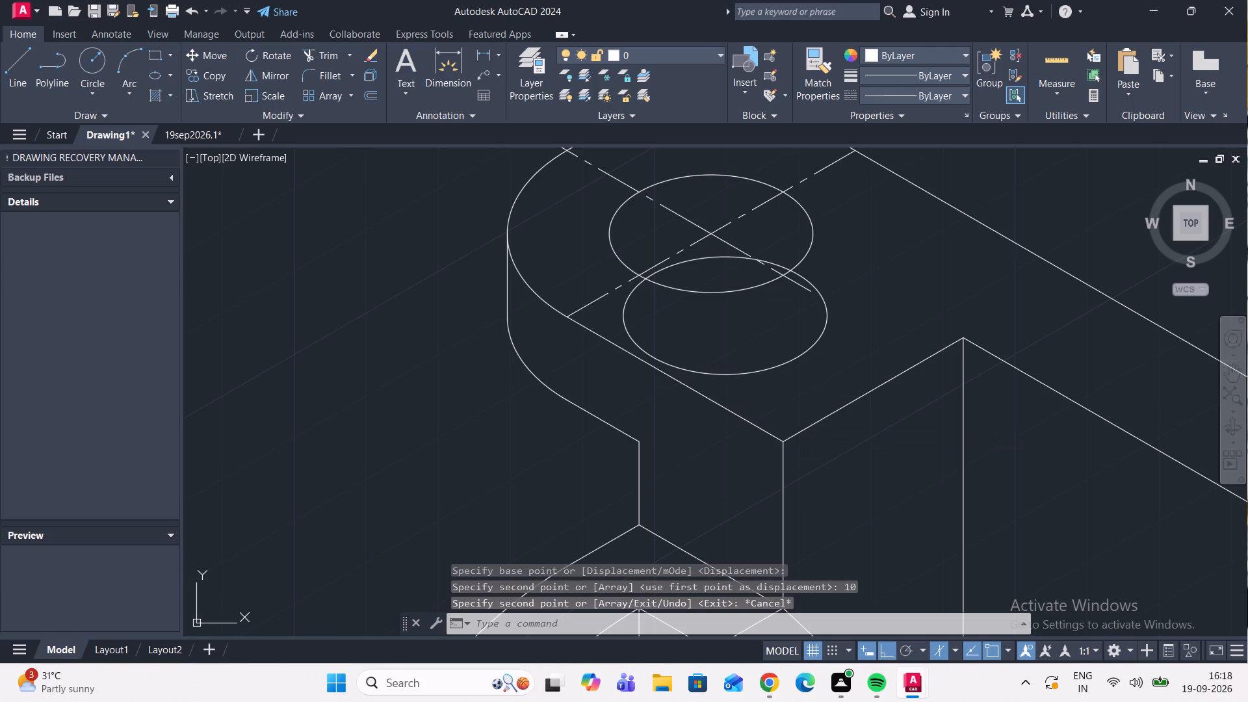
Trim the copied ellipse outside the top lug's hole, keeping only the arc inside the hole.
left_click(319, 59)
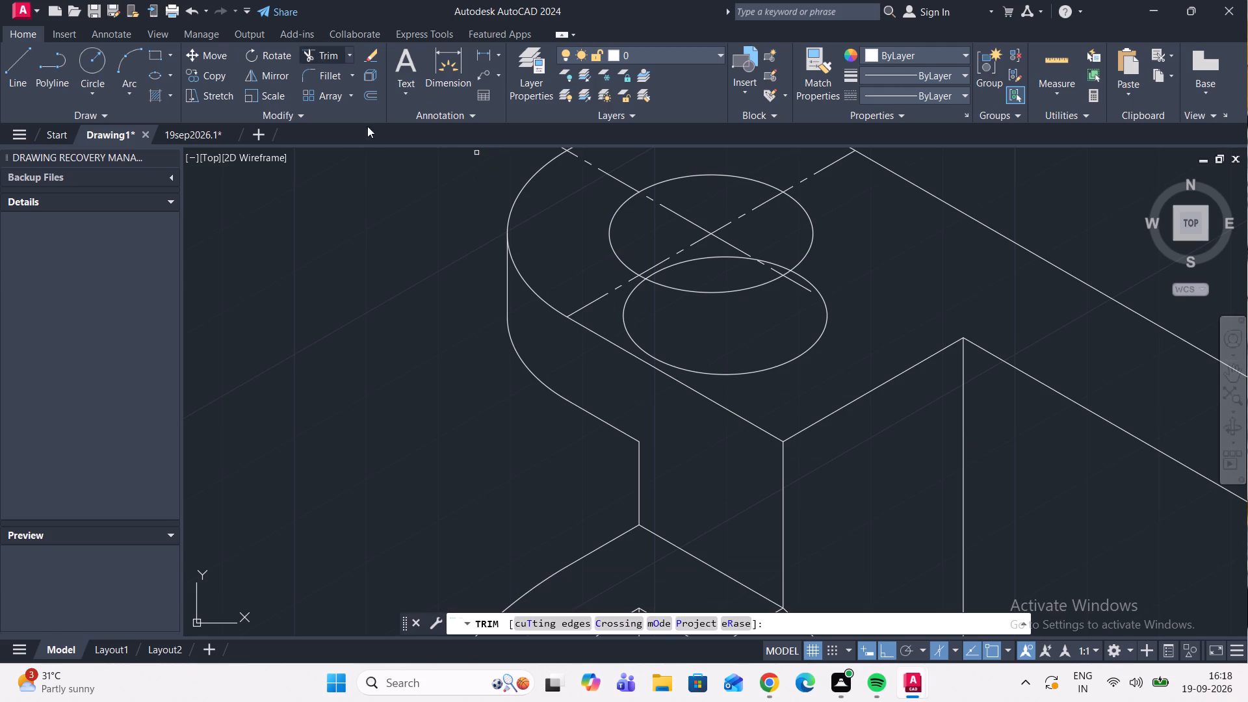
left_click(625, 317)
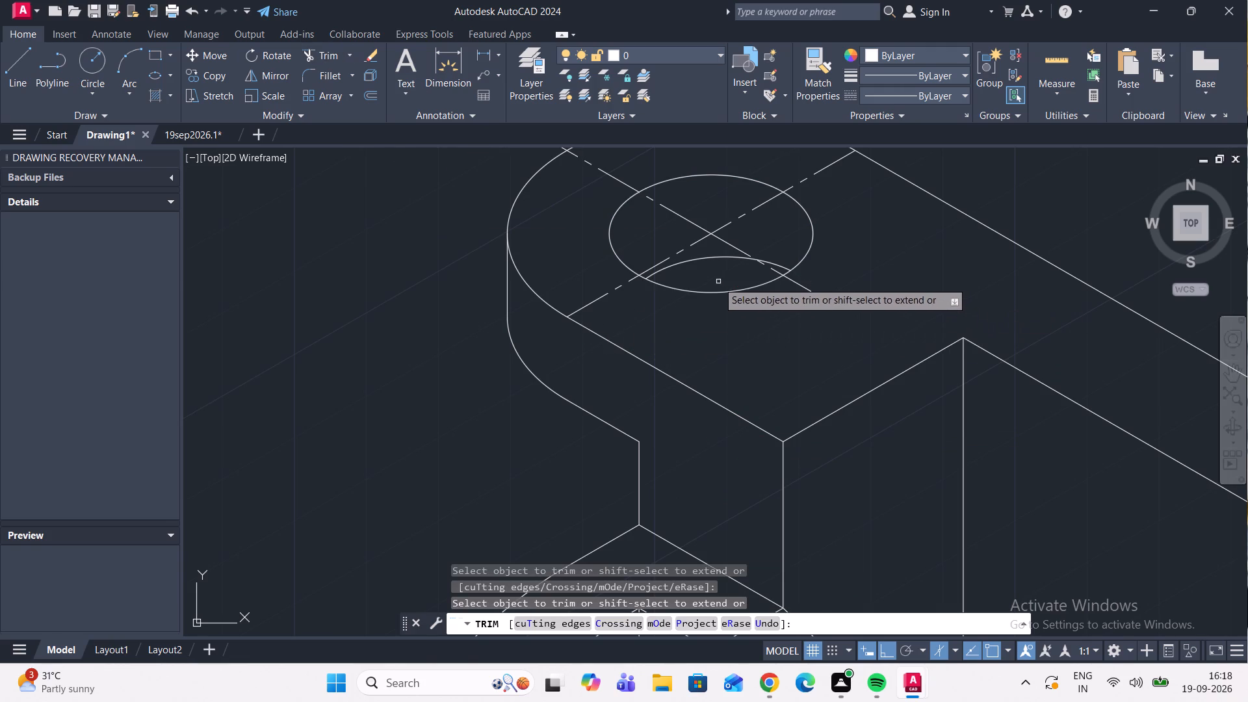
scroll(718, 281, "up", 2)
scroll(721, 285, "down", 2)
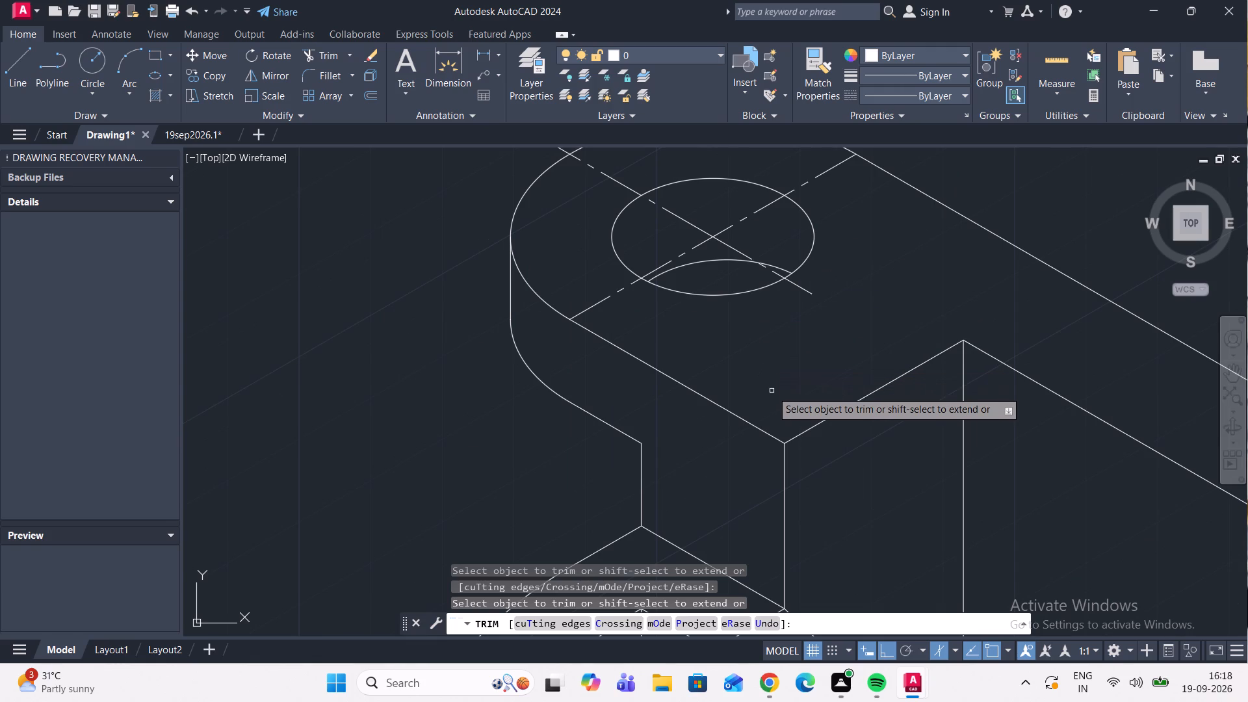
key("Escape")
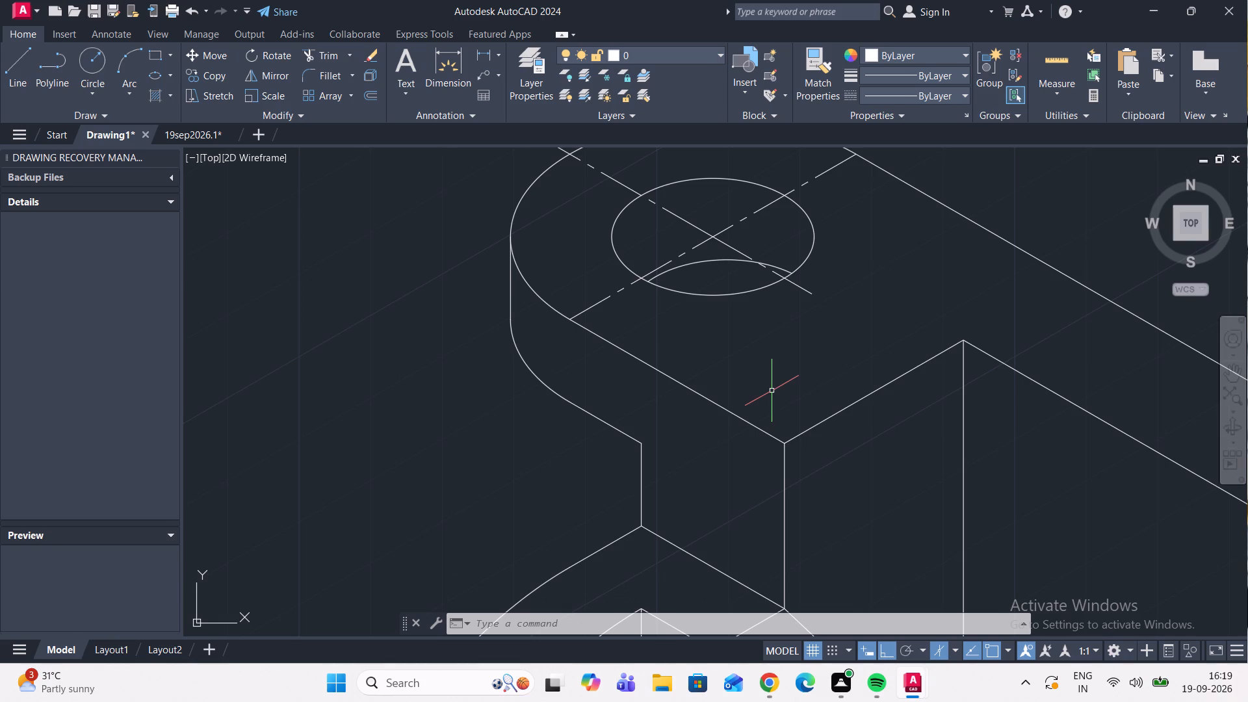
Examine the top lug's hole, the upright's hole and notch, and the lower part of the model for remaining edges.
scroll(781, 365, "down", 2)
scroll(760, 333, "up", 6)
scroll(902, 366, "up", 3)
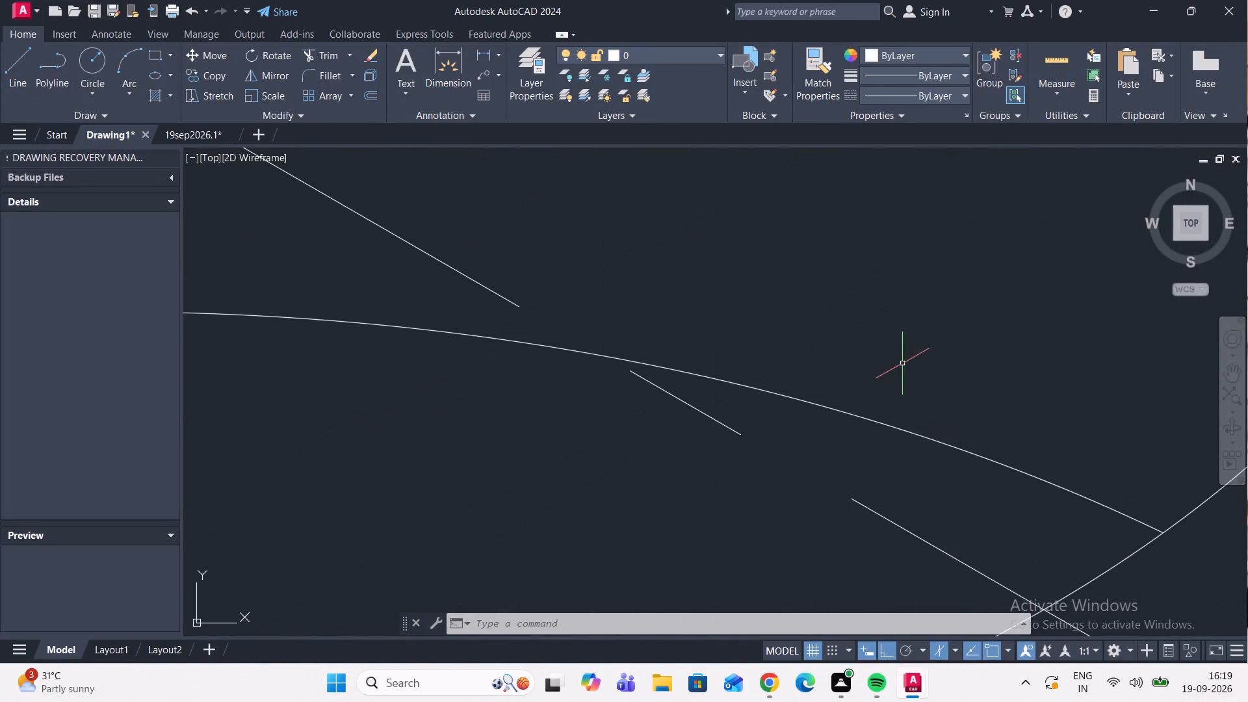
scroll(828, 269, "down", 7)
middle_click_drag(798, 289, 738, 294)
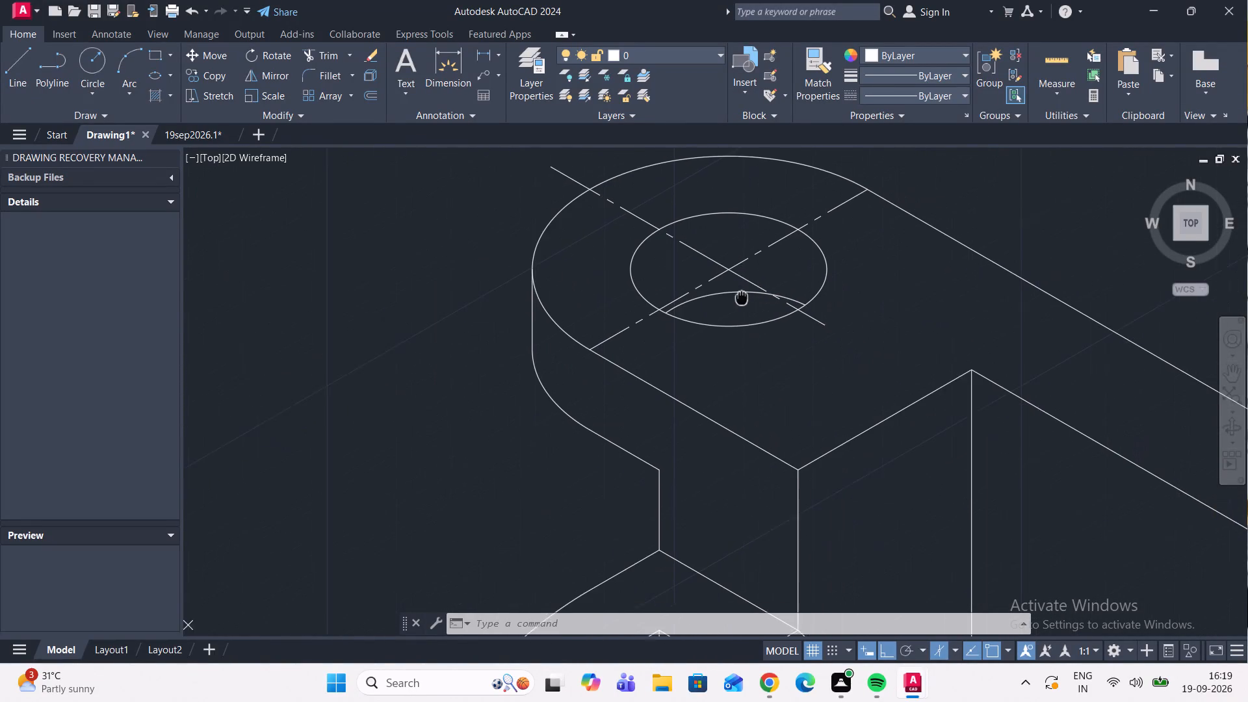
middle_click_drag(738, 294, 728, 287)
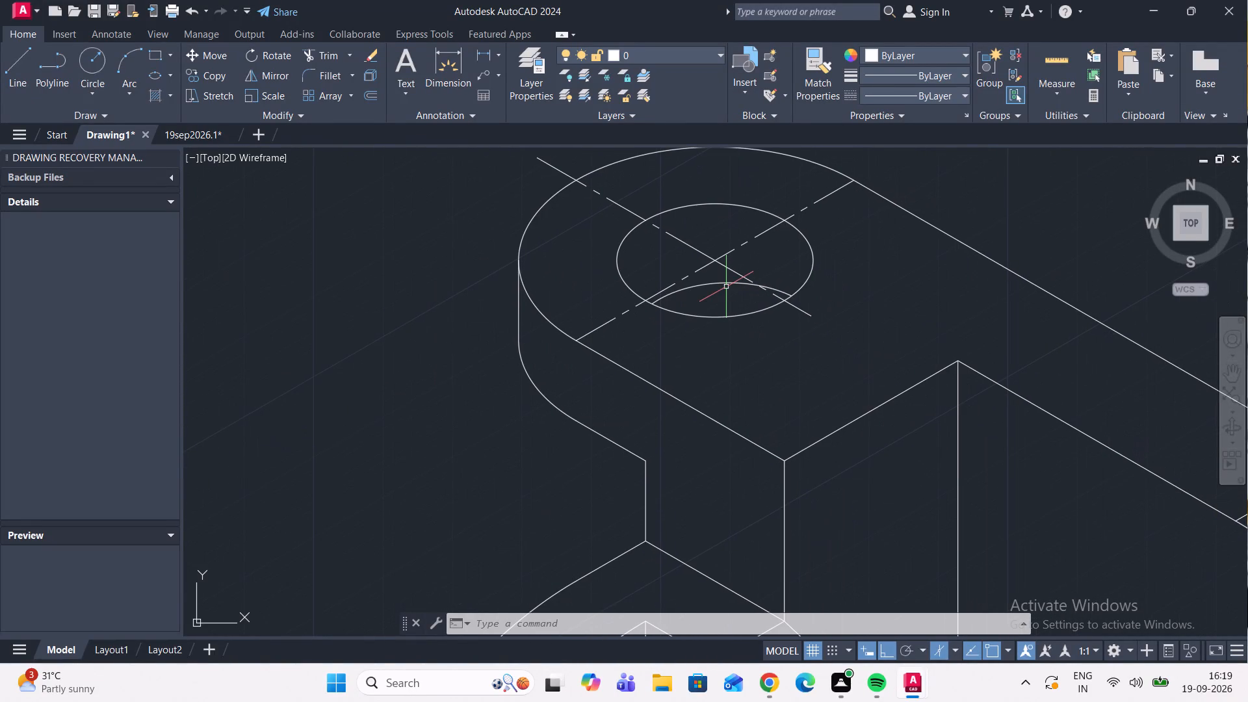
scroll(726, 287, "down", 3)
scroll(740, 309, "up", 3)
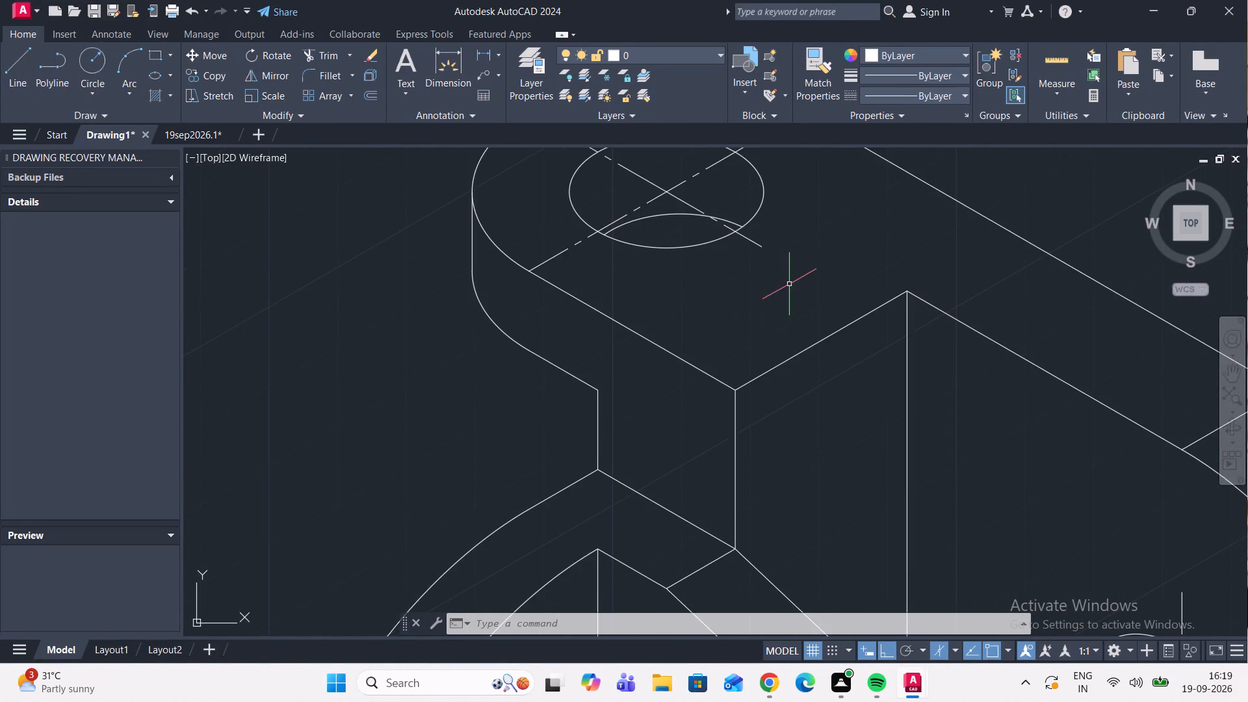
middle_click_drag(790, 288, 650, 325)
middle_click_drag(733, 317, 659, 278)
scroll(718, 355, "down", 2)
middle_click_drag(740, 387, 741, 381)
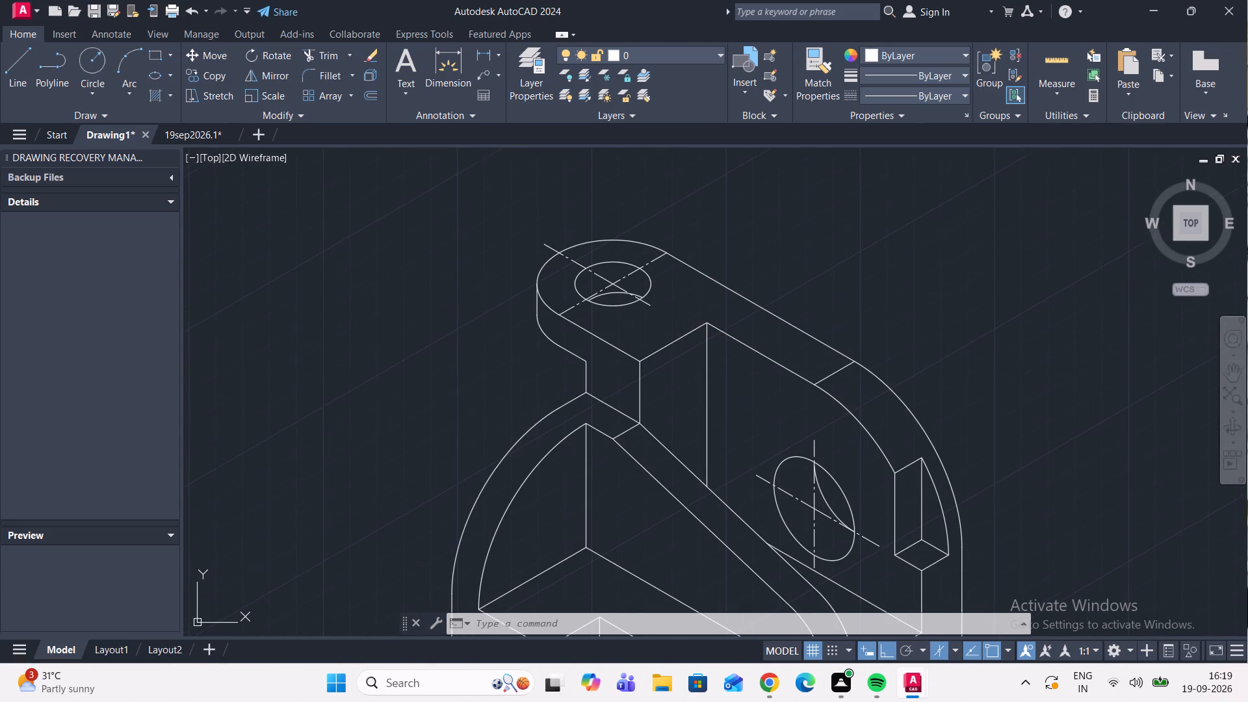
middle_click_drag(741, 381, 712, 268)
scroll(890, 383, "up", 3)
middle_click_drag(903, 394, 864, 328)
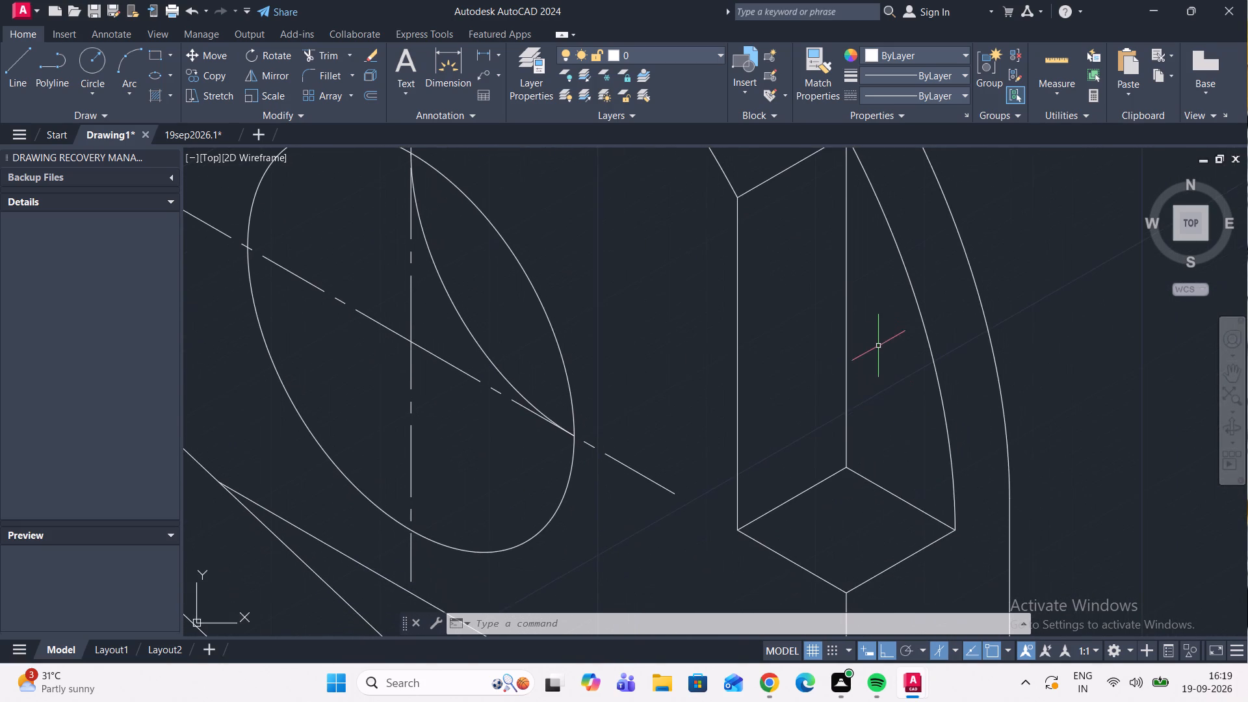
middle_click_drag(878, 346, 851, 324)
scroll(851, 324, "down", 3)
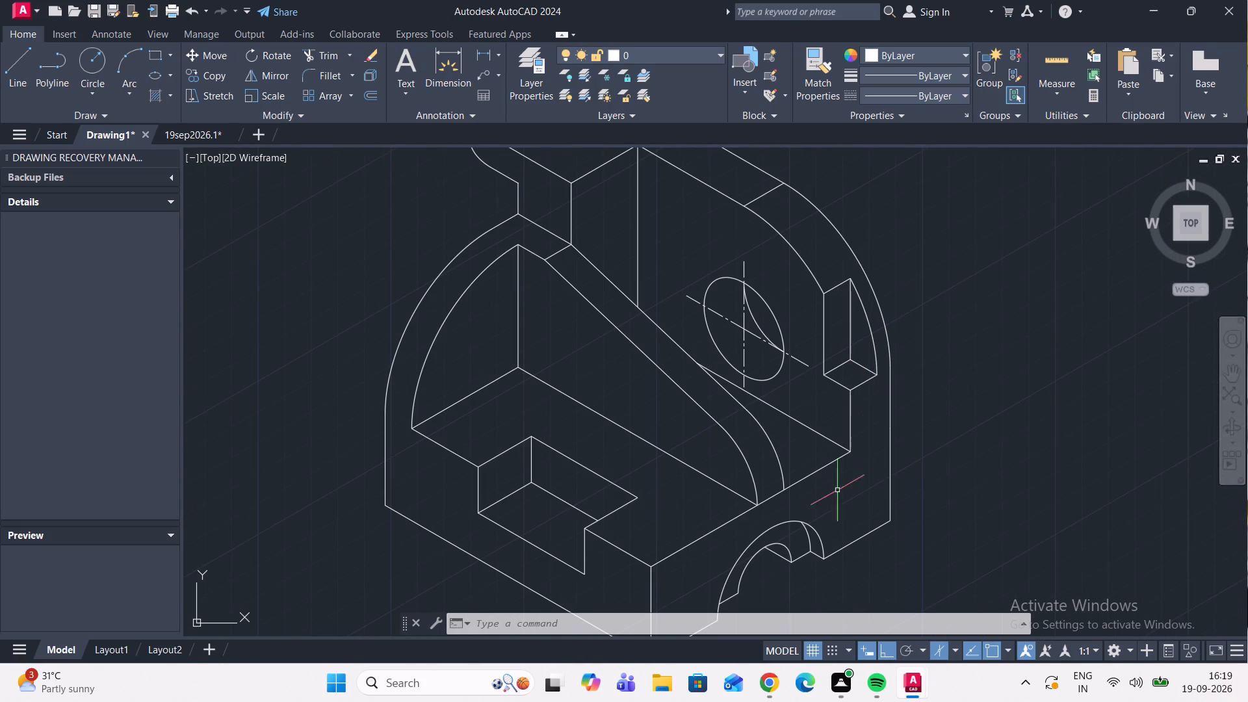
Examine the base, its notch, the arched side face and the whole part for what still needs drawing.
middle_click_drag(775, 465, 889, 353)
middle_click_drag(729, 364, 786, 407)
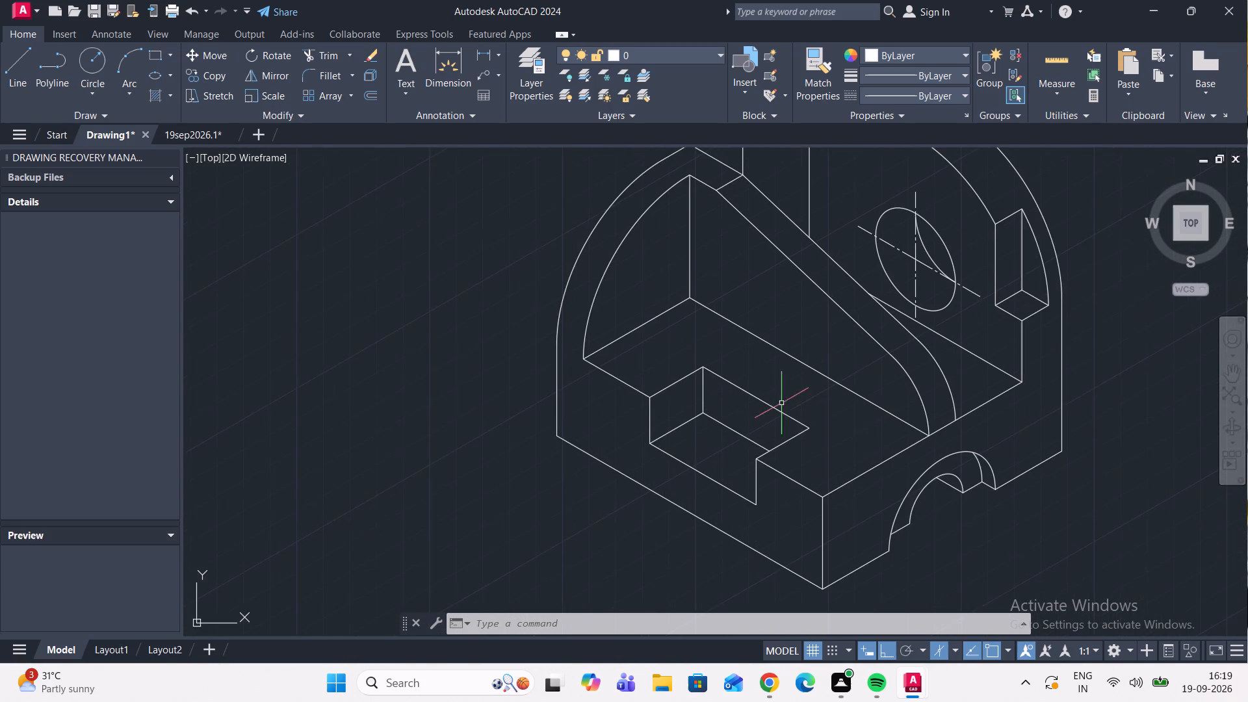
middle_click_drag(736, 369, 759, 404)
middle_click_drag(712, 382, 741, 409)
middle_click_drag(712, 400, 727, 415)
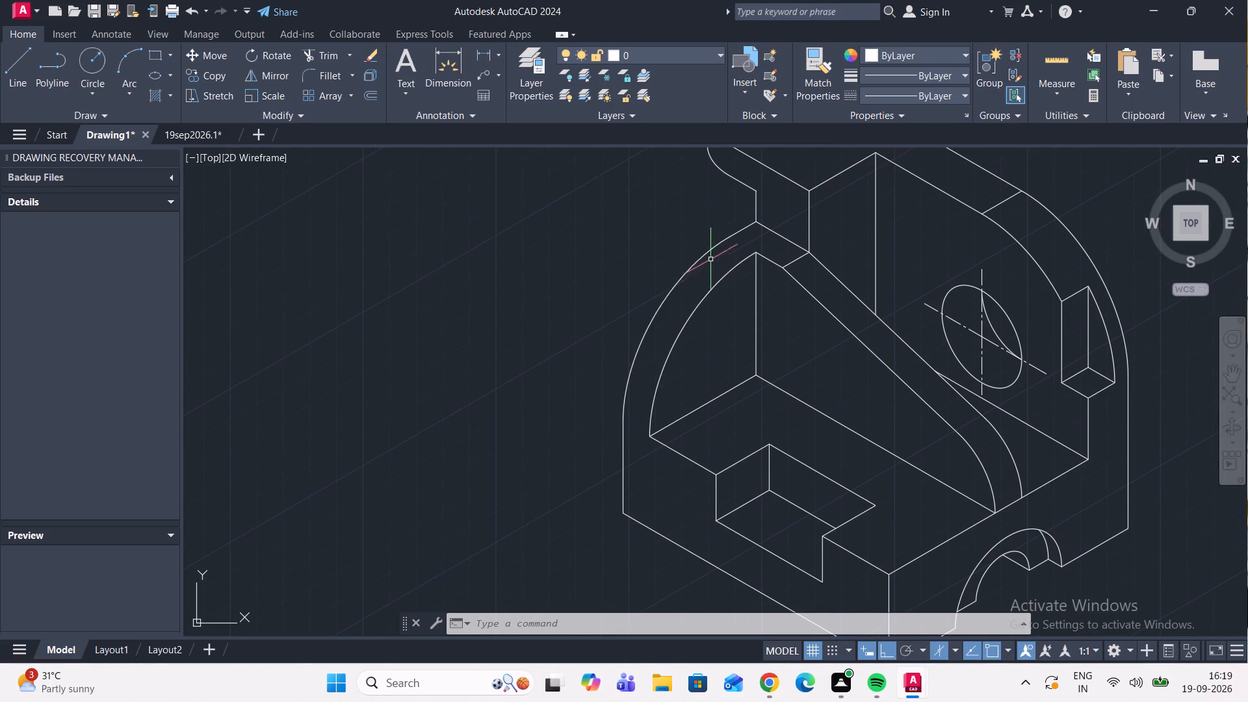
scroll(564, 245, "down", 2)
middle_click_drag(606, 248, 547, 266)
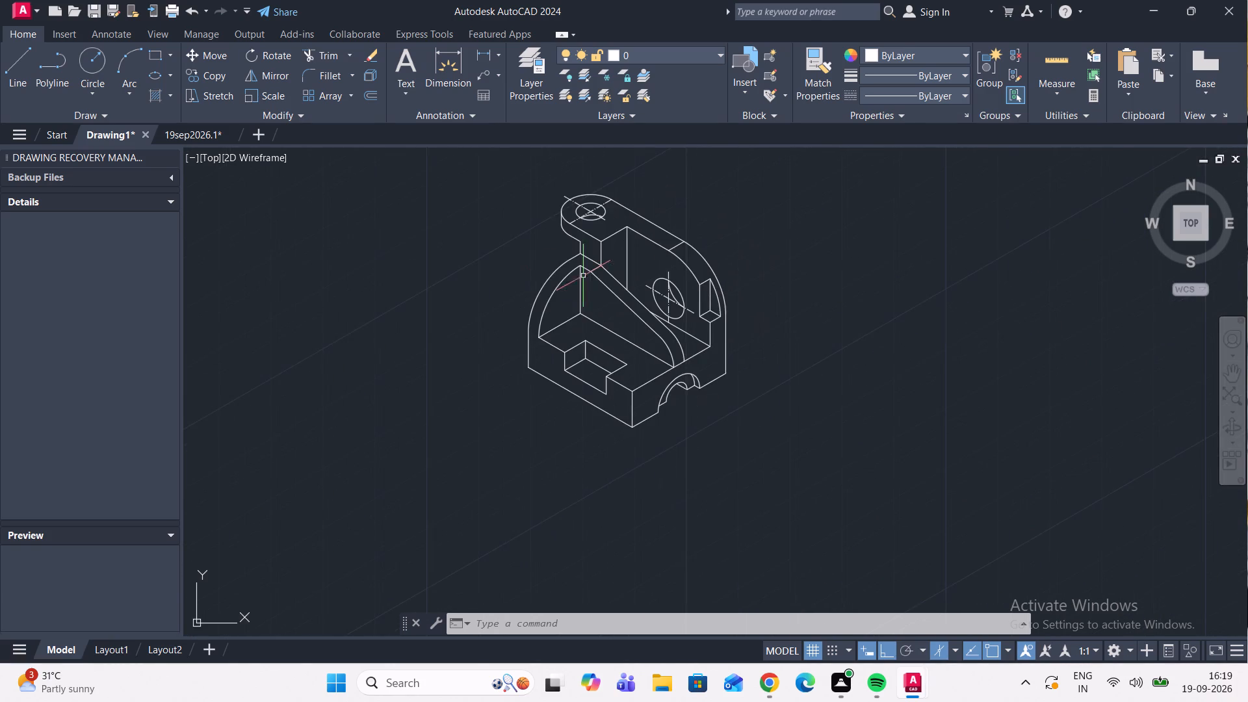
scroll(590, 279, "up", 2)
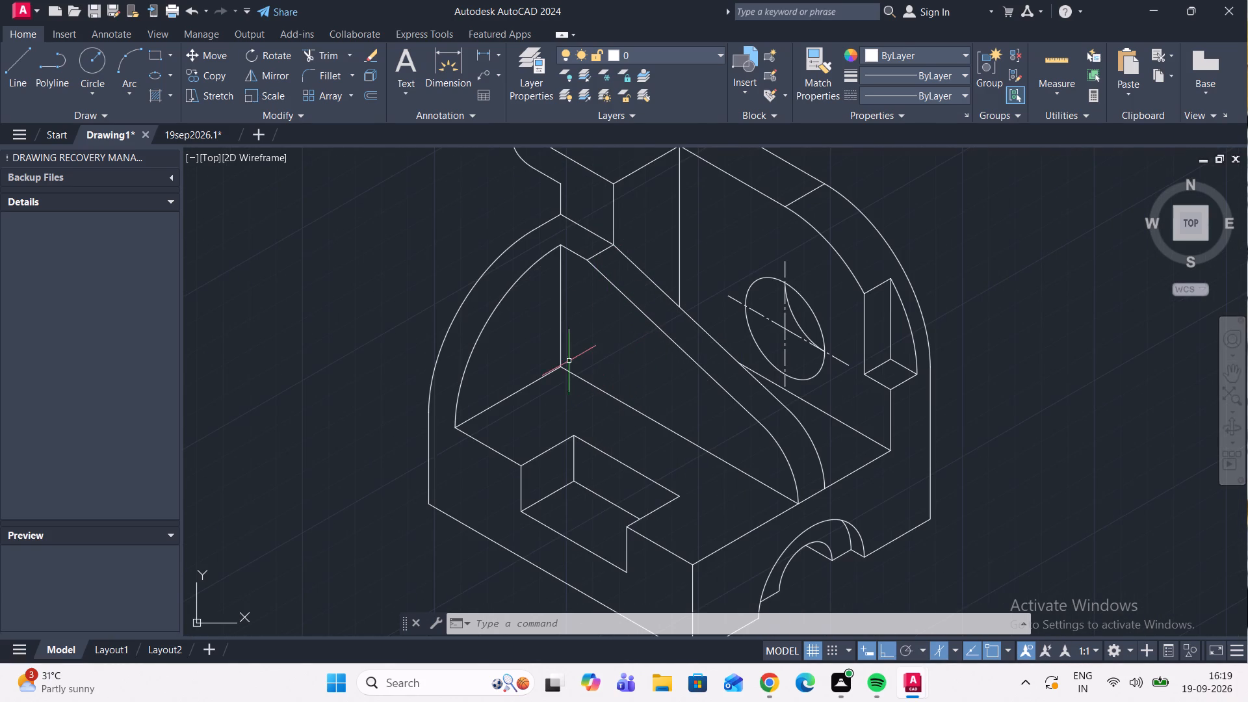
Draw a vertical line about 26 long upward from the outer arch's centre on the base's end face, passing beyond the arch.
left_click(10, 64)
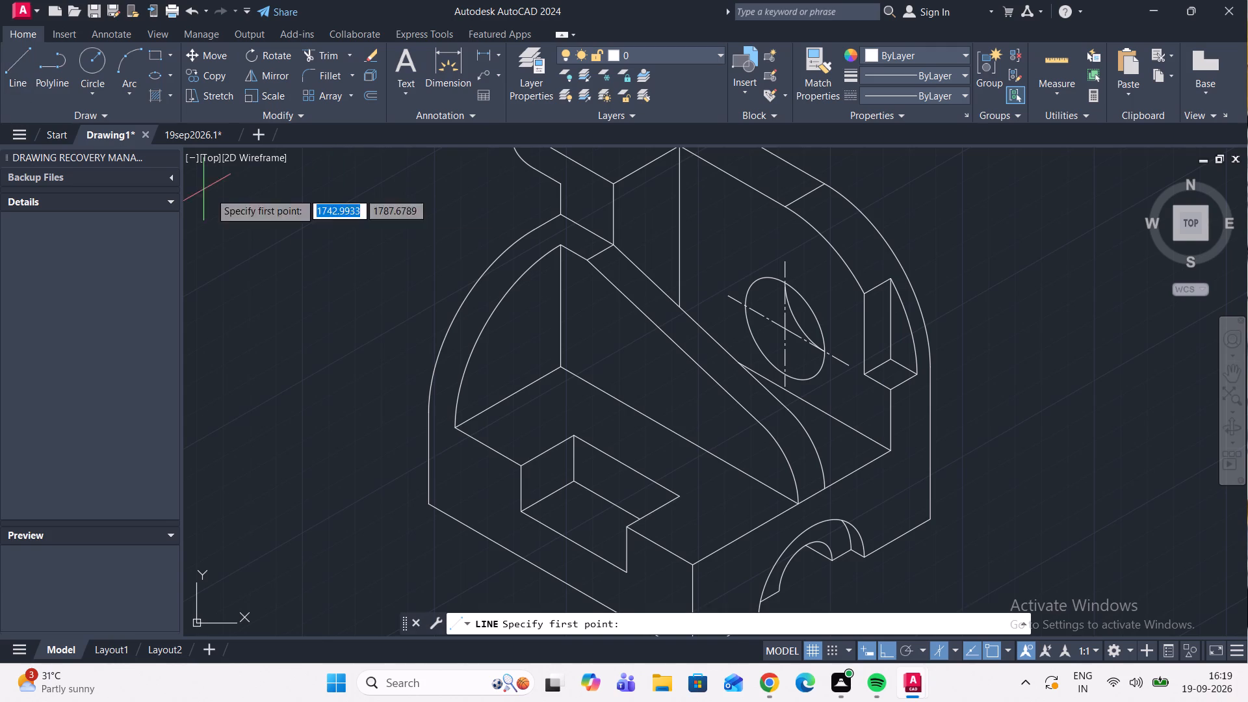
middle_click_drag(616, 384, 439, 253)
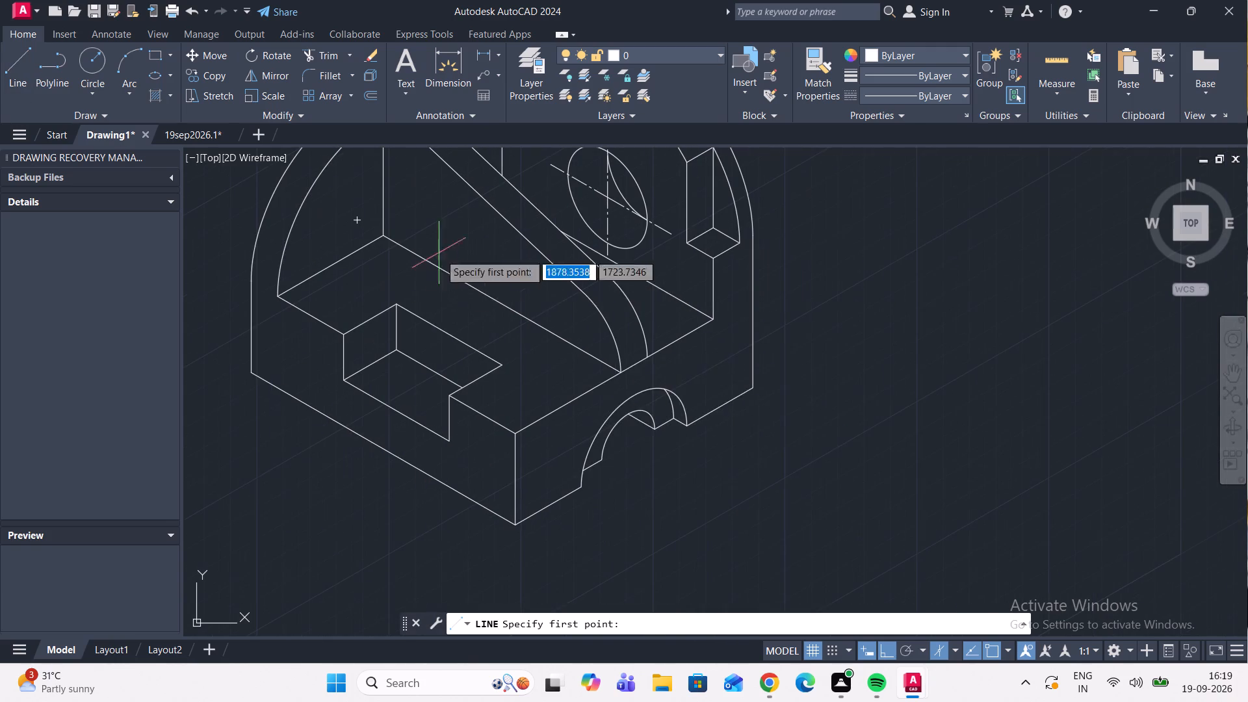
scroll(632, 454, "up", 2)
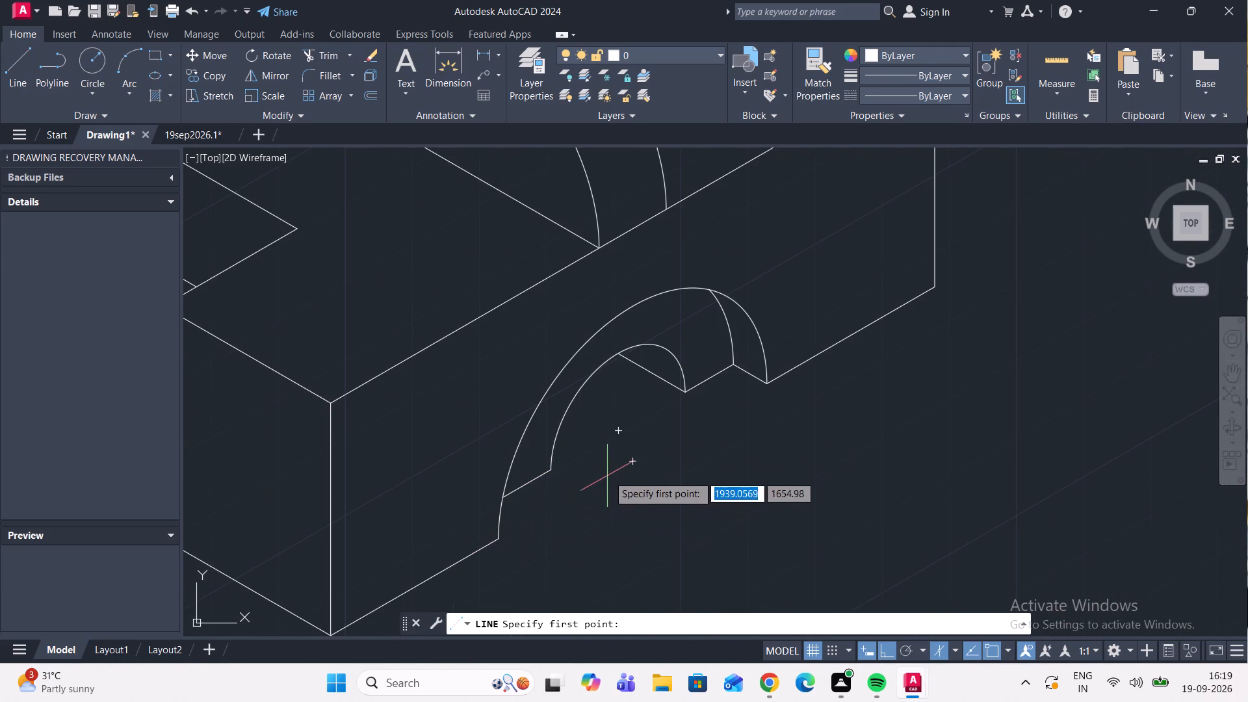
left_click(630, 462)
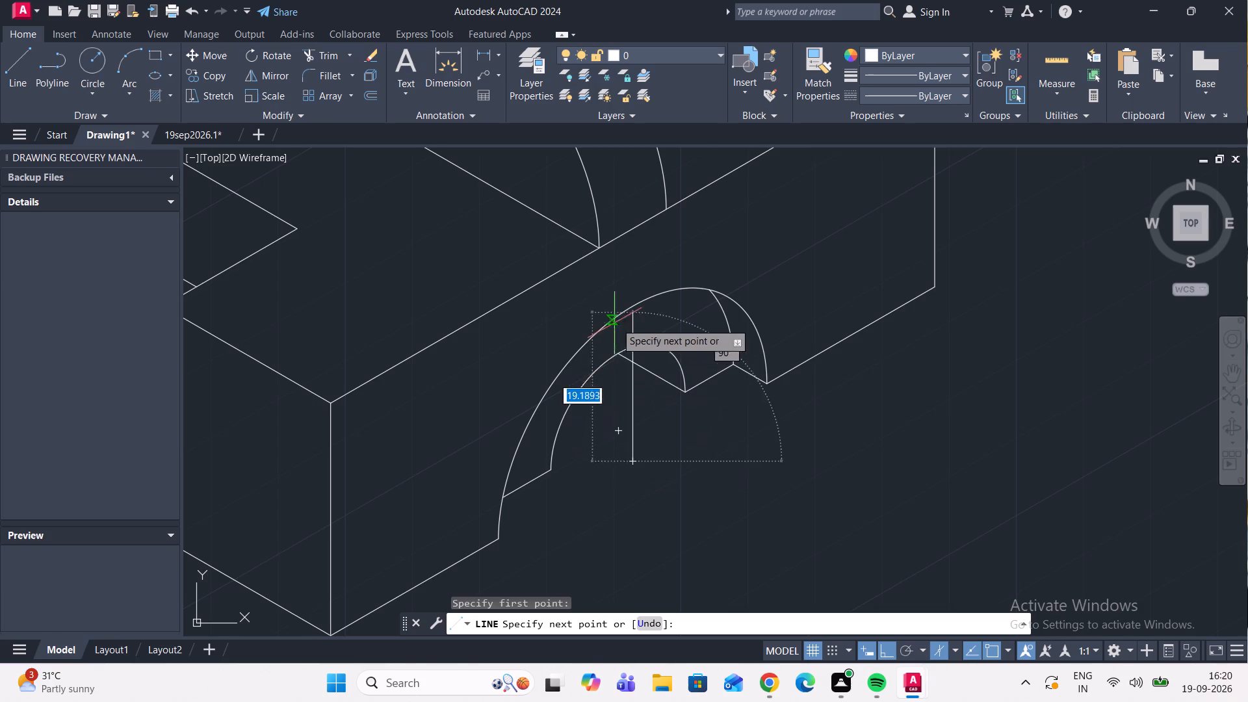
scroll(621, 285, "up", 1)
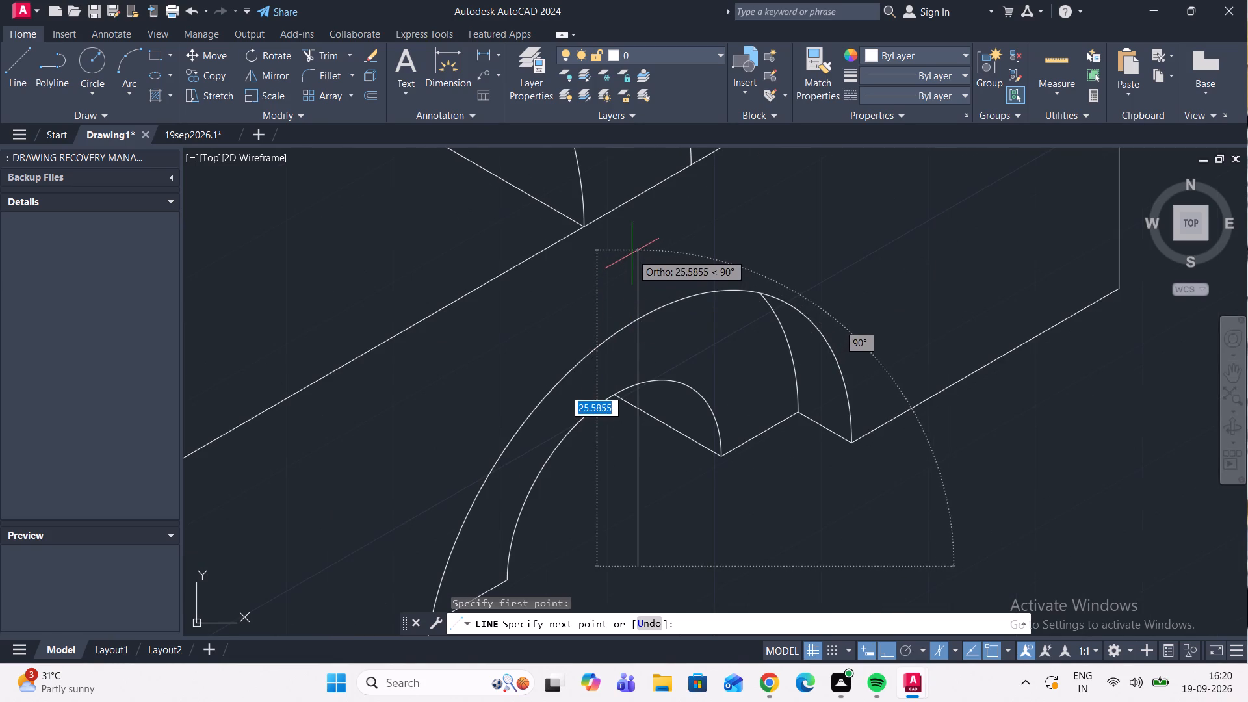
left_click(632, 253)
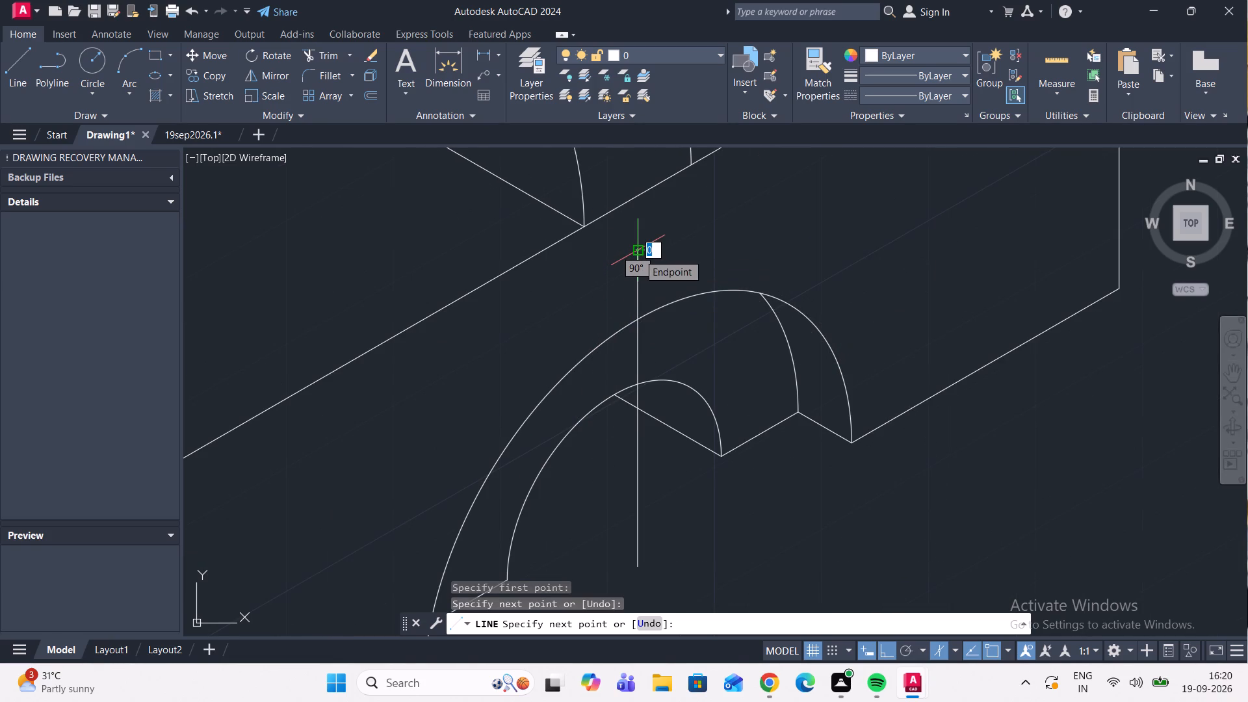
key("Escape")
Draw two lines from the outer arch's centre along the base edge, one to each lower end of the arch.
key("space")
scroll(636, 406, "down", 2)
scroll(639, 469, "up", 2)
left_click(636, 463)
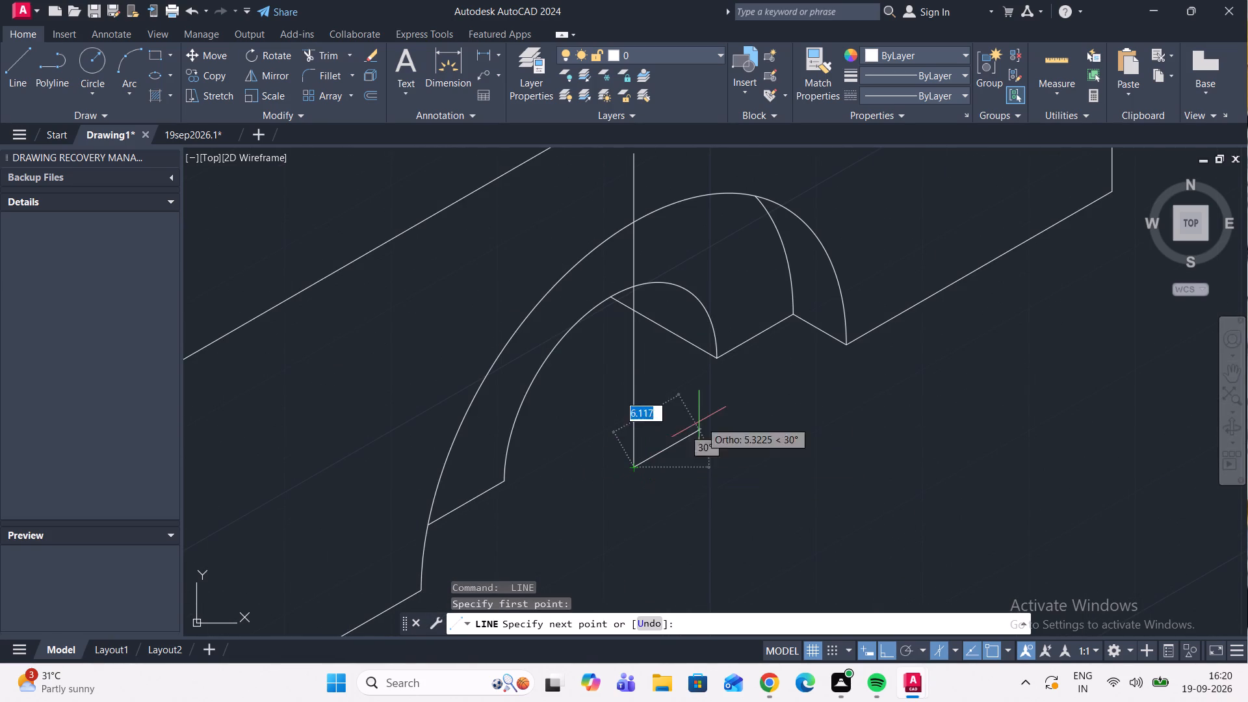
scroll(850, 346, "up", 3)
left_click(847, 337)
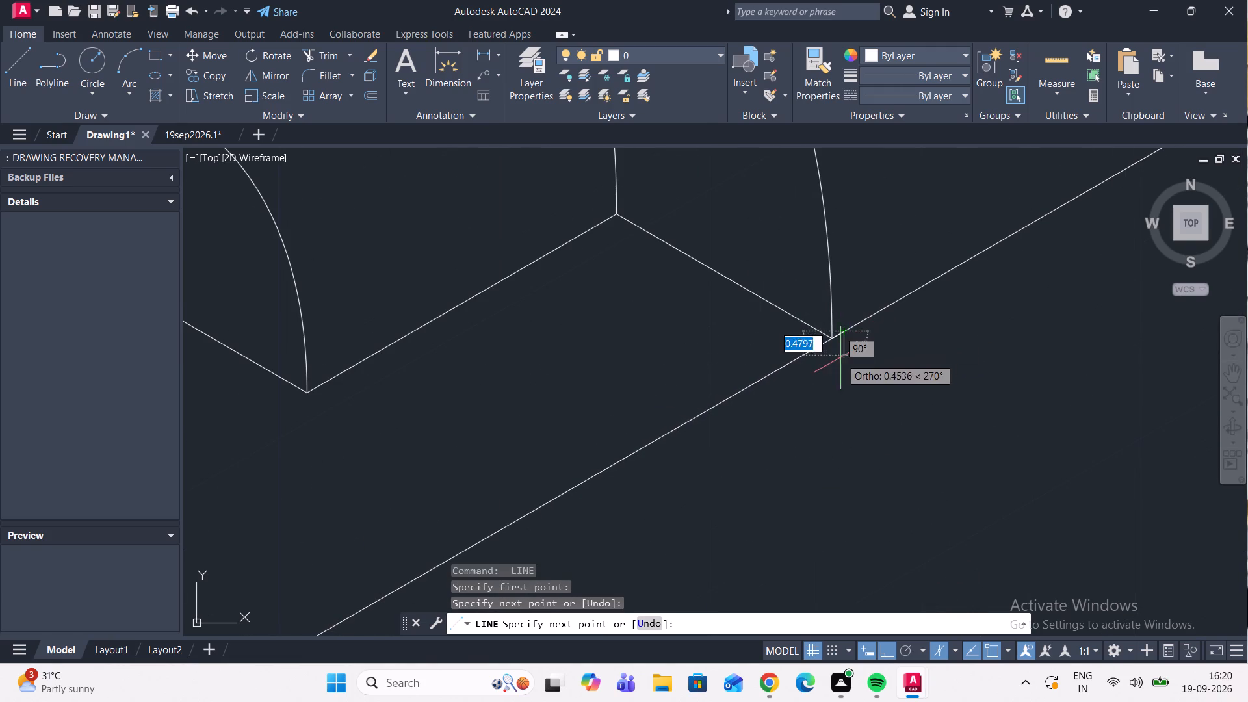
key("space")
scroll(699, 351, "down", 5)
scroll(667, 388, "up", 2)
key("space")
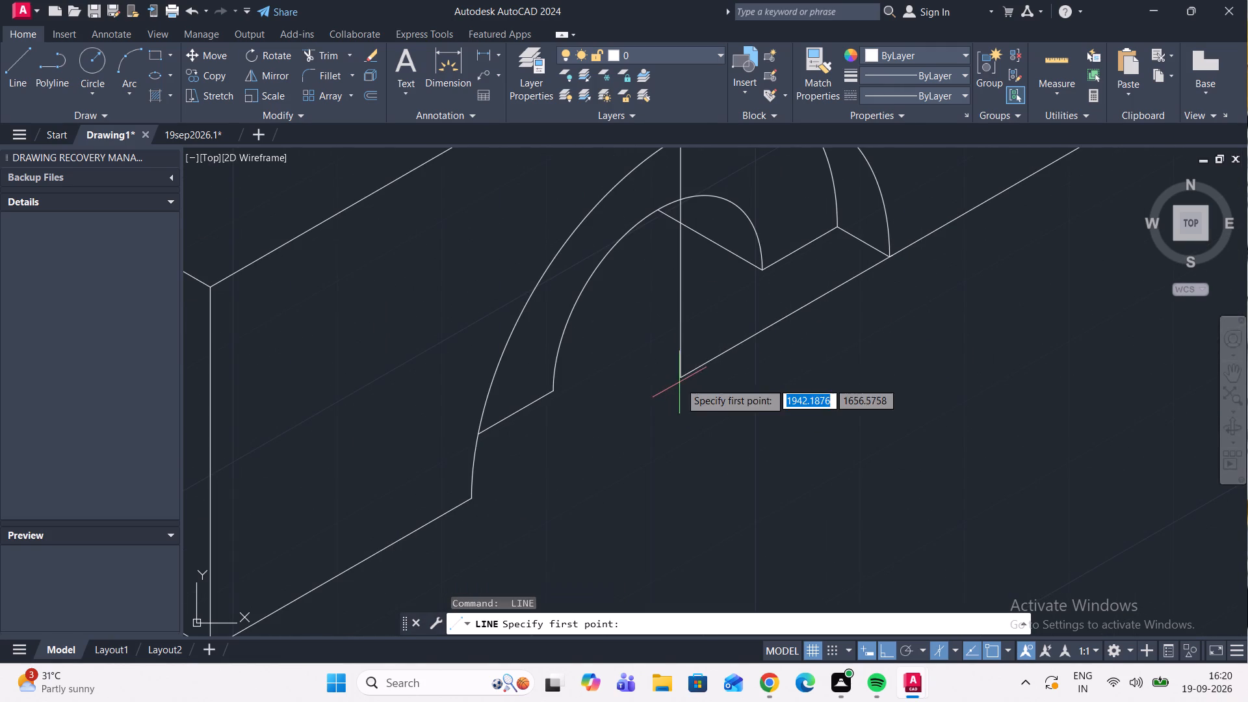
left_click(682, 380)
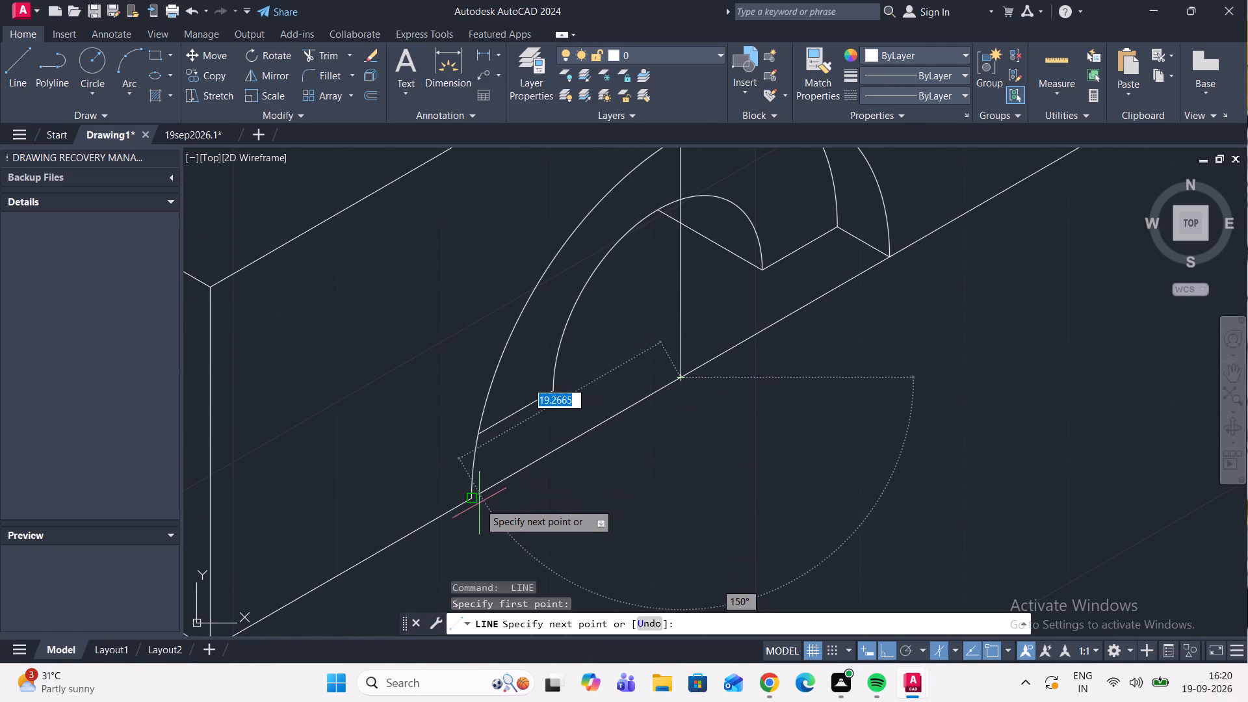
left_click(463, 510)
key("space")
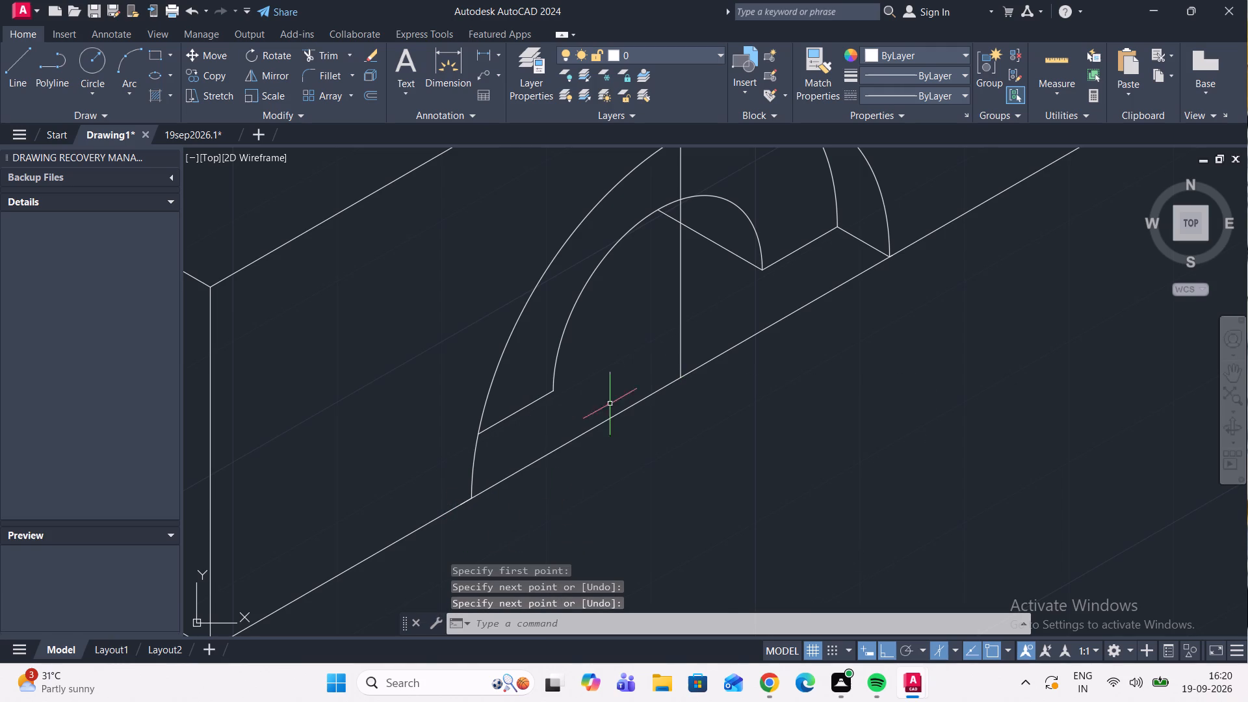
Draw a line across the inner arch's opening from one lower end through its centre to the other, in two 10-long segments.
scroll(612, 388, "down", 1)
scroll(617, 353, "up", 1)
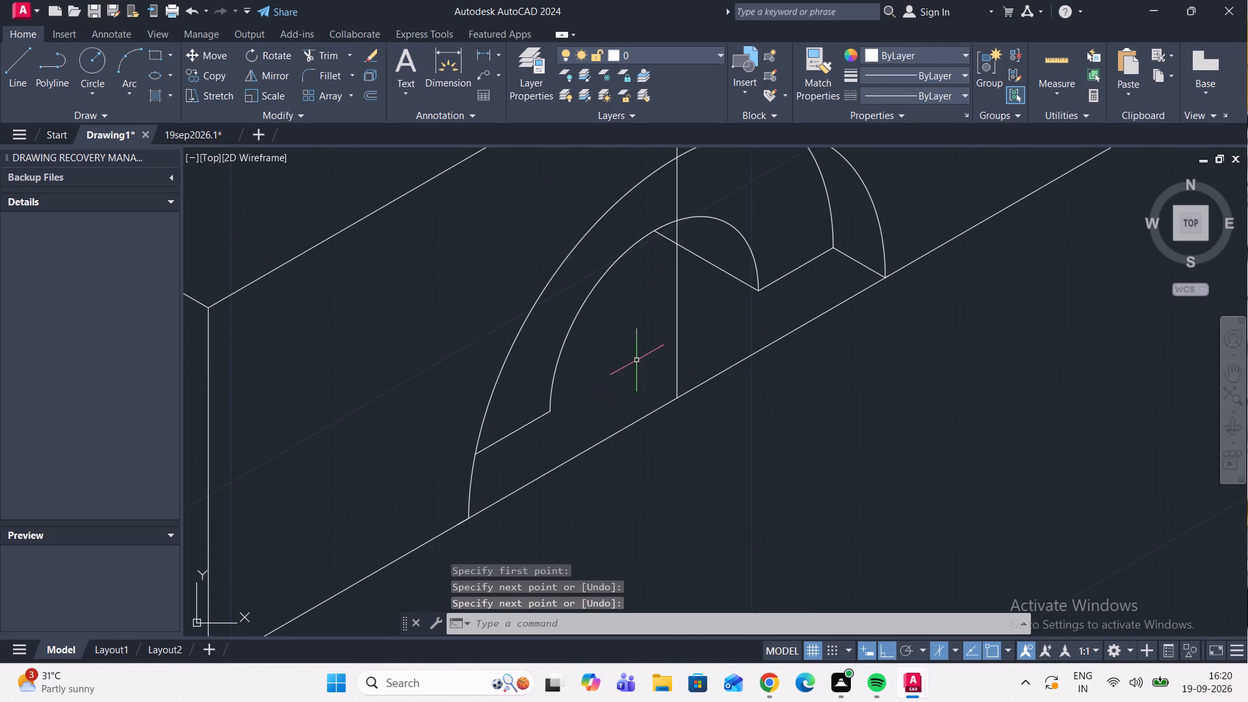
left_click(6, 70)
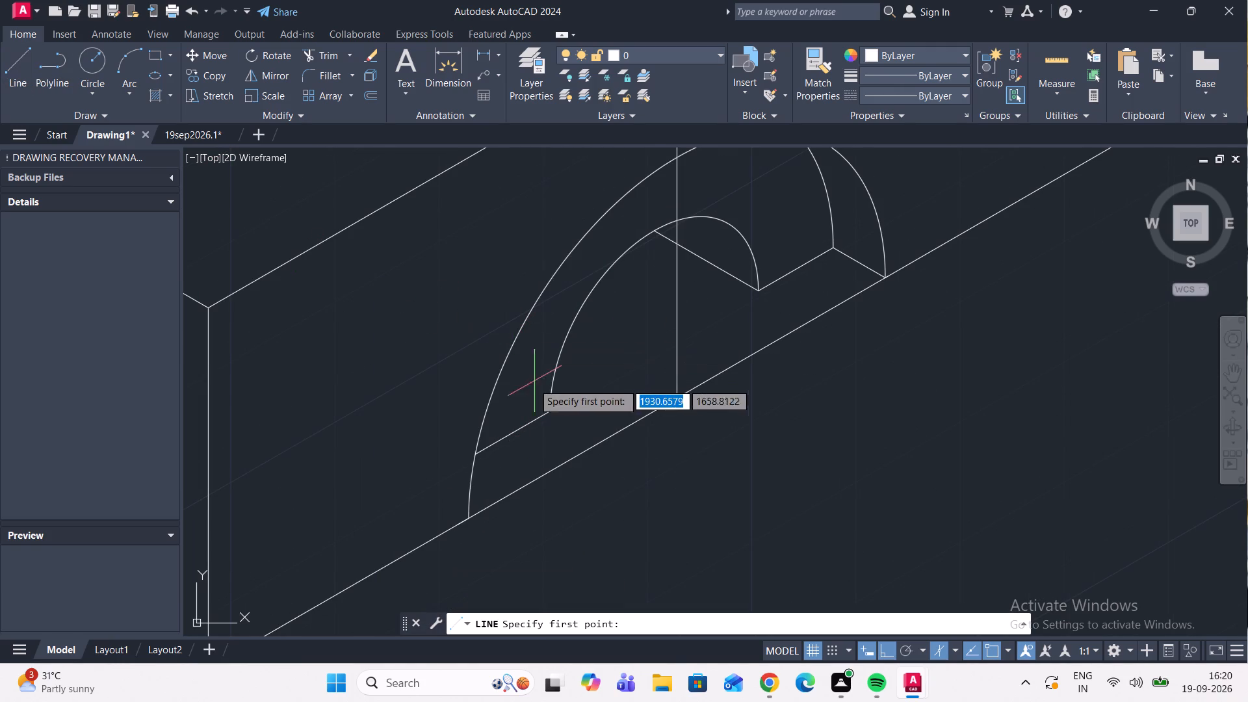
left_click(547, 412)
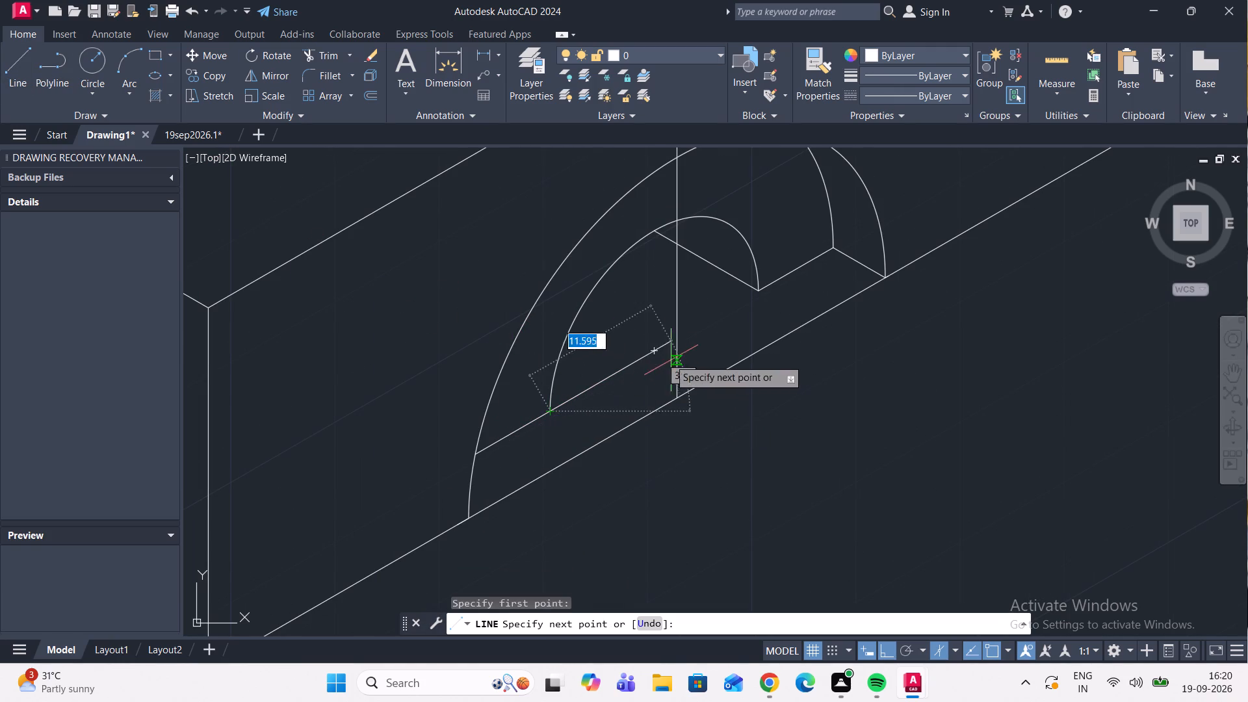
left_click(654, 354)
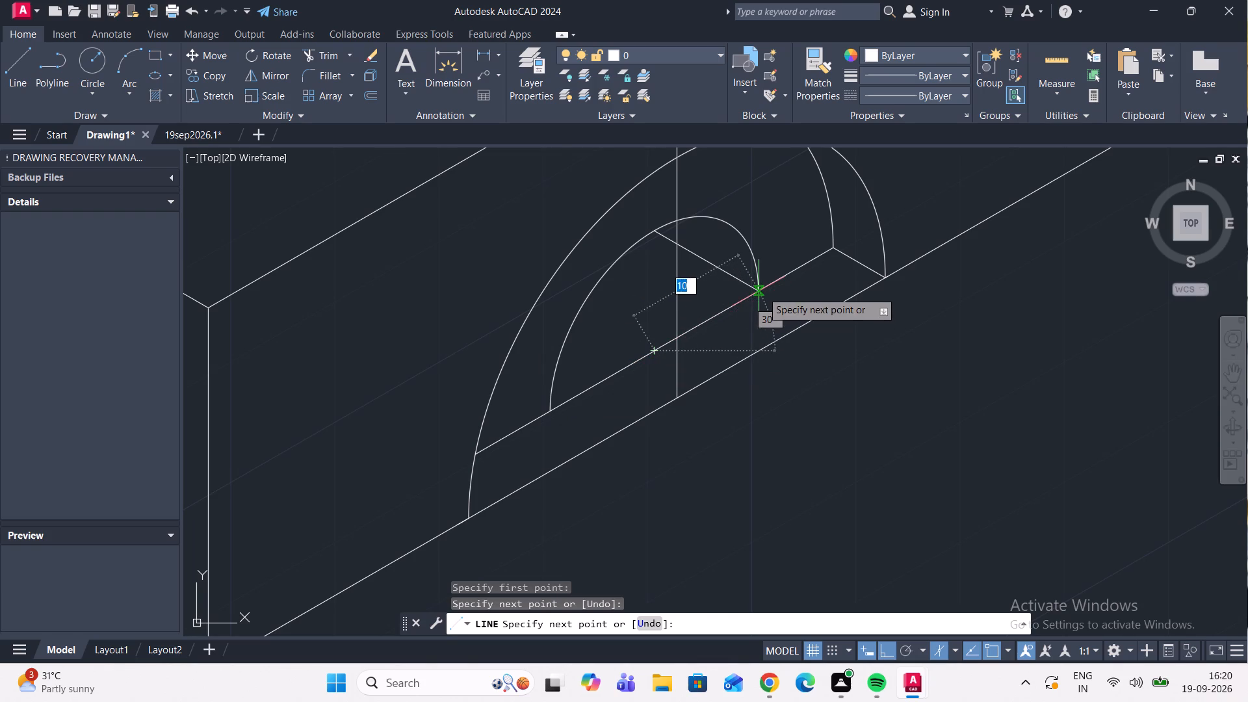
left_click(762, 291)
key("space")
Draw a vertical line from the inner arch's centre upward to just beyond the inner arch.
key("space")
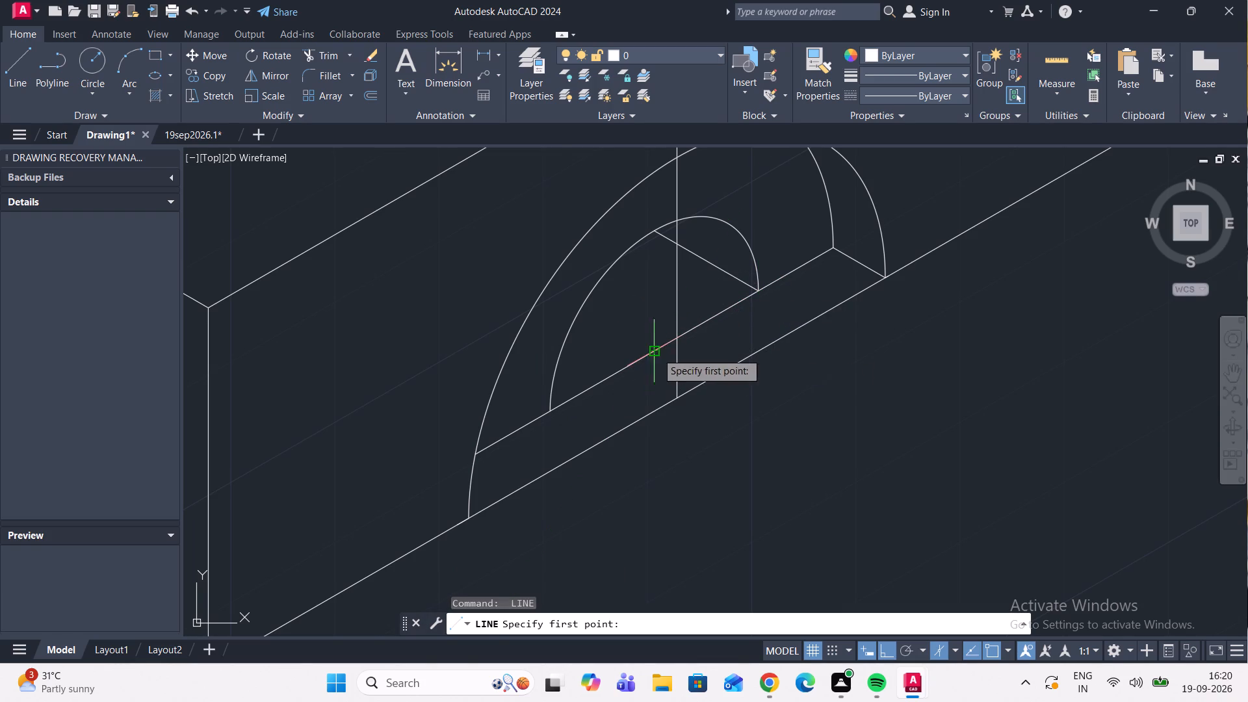
left_click(651, 352)
scroll(645, 225, "up", 1)
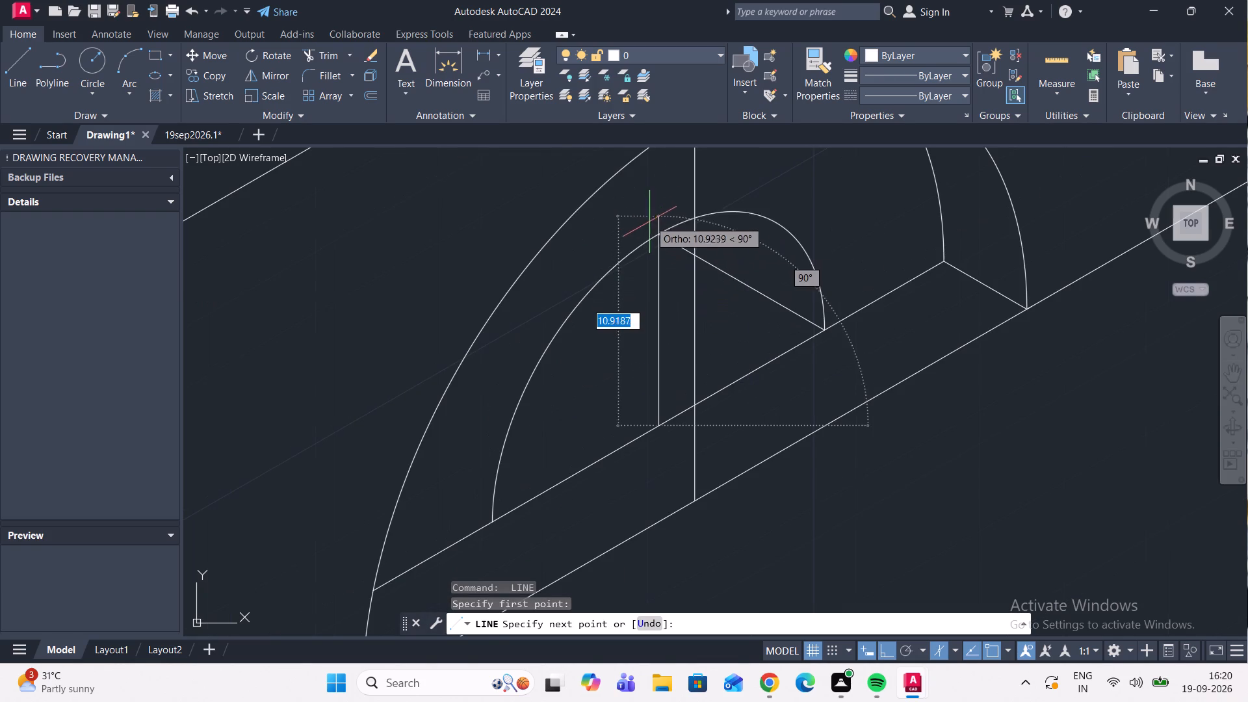
left_click(655, 196)
key("Escape")
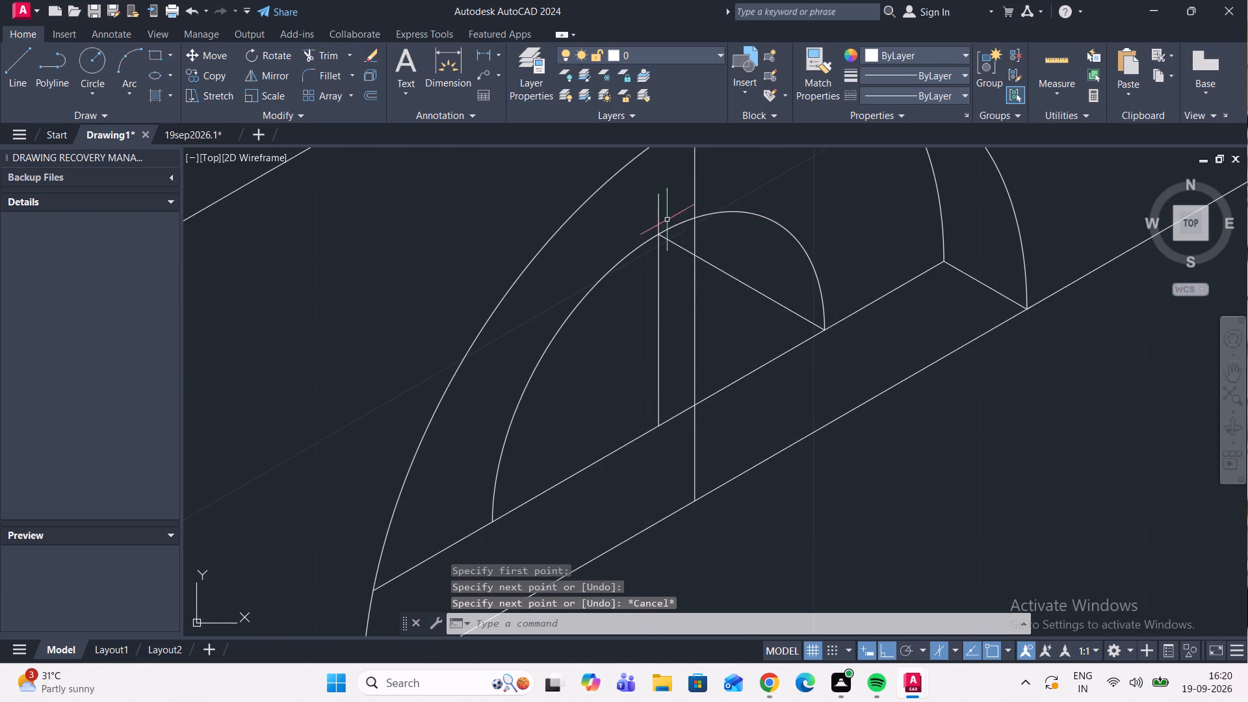
Match the outer arch's two base segments and vertical line to the dash-dot centre line of the upright's hole.
scroll(735, 294, "down", 3)
scroll(763, 345, "down", 2)
middle_click_drag(777, 352, 795, 396)
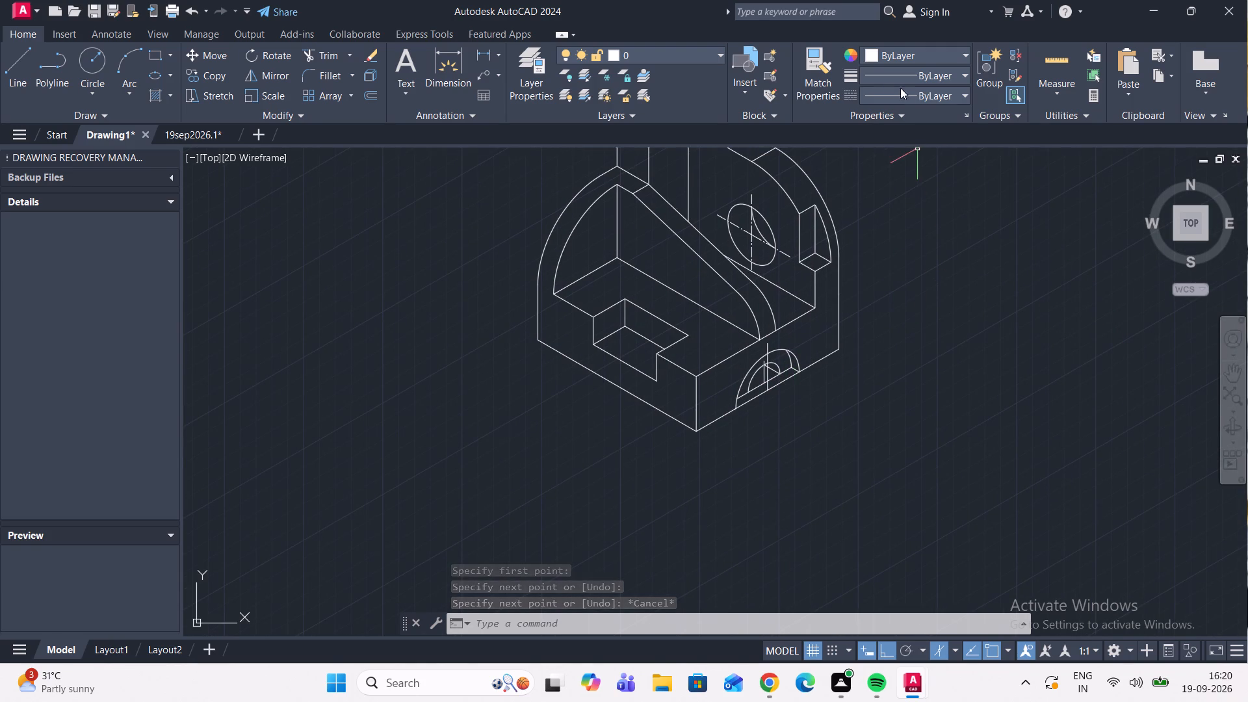
left_click(827, 82)
scroll(764, 238, "up", 4)
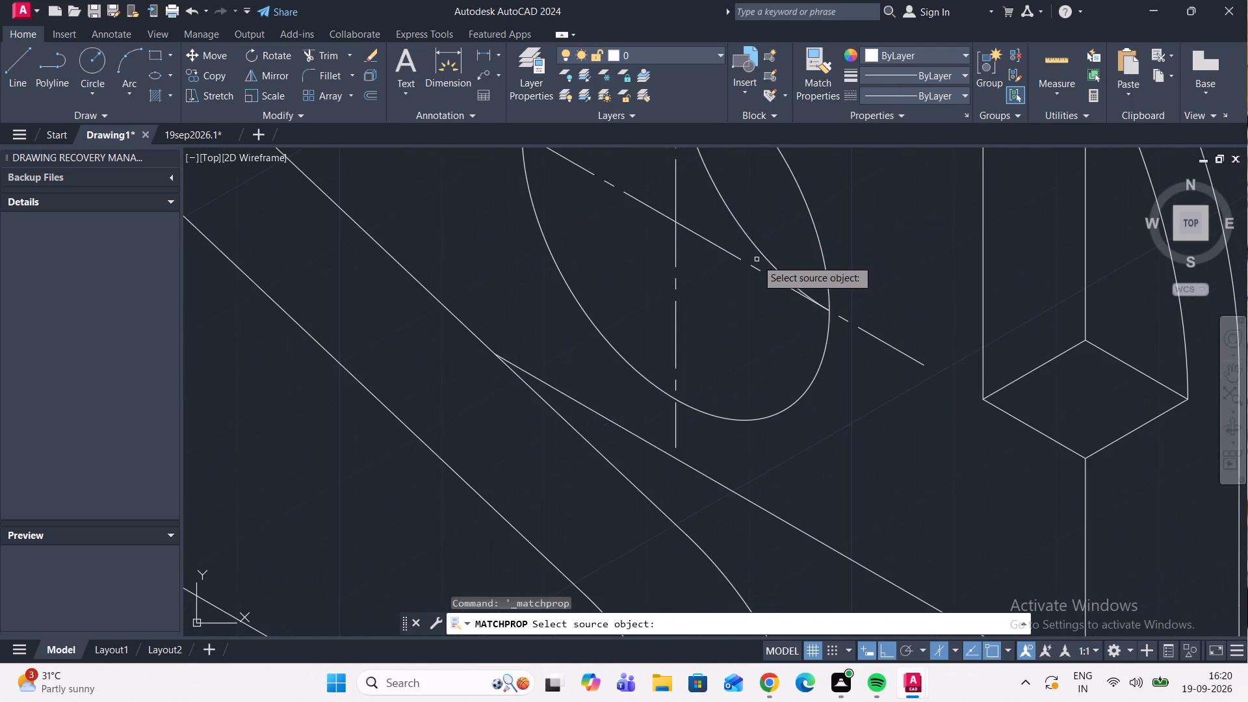
left_click(754, 266)
scroll(708, 217, "down", 3)
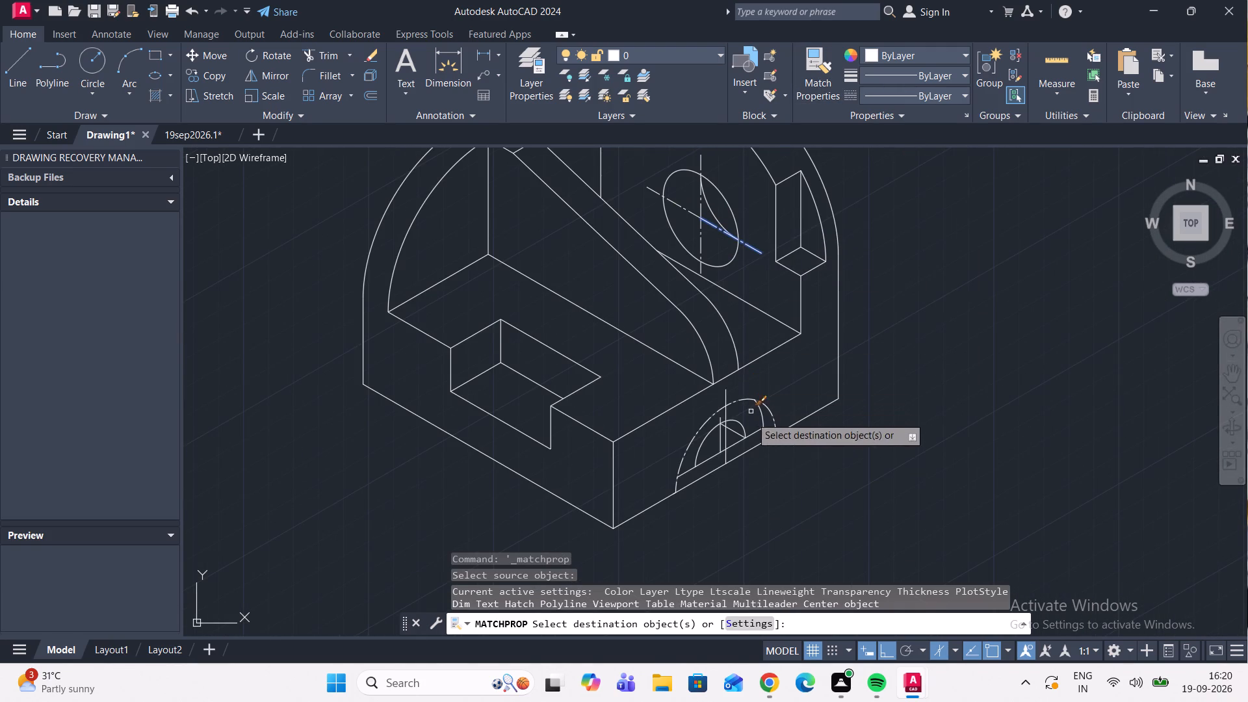
scroll(759, 446, "up", 2)
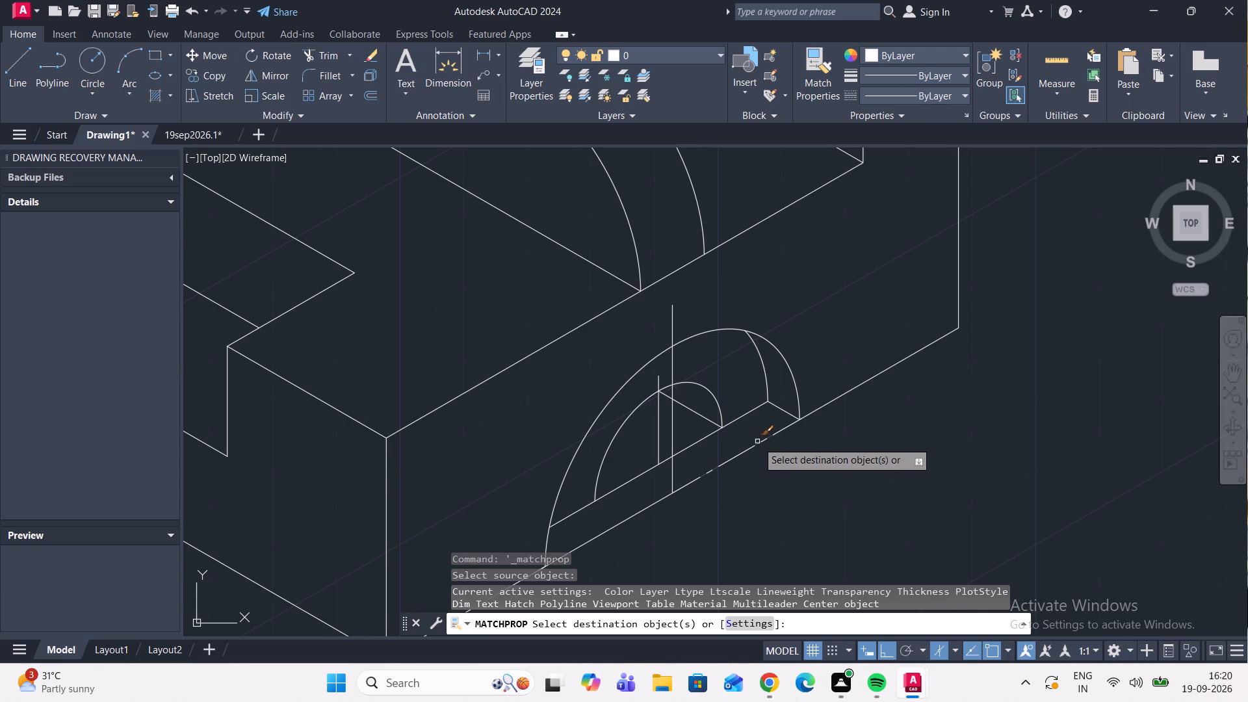
left_click(757, 441)
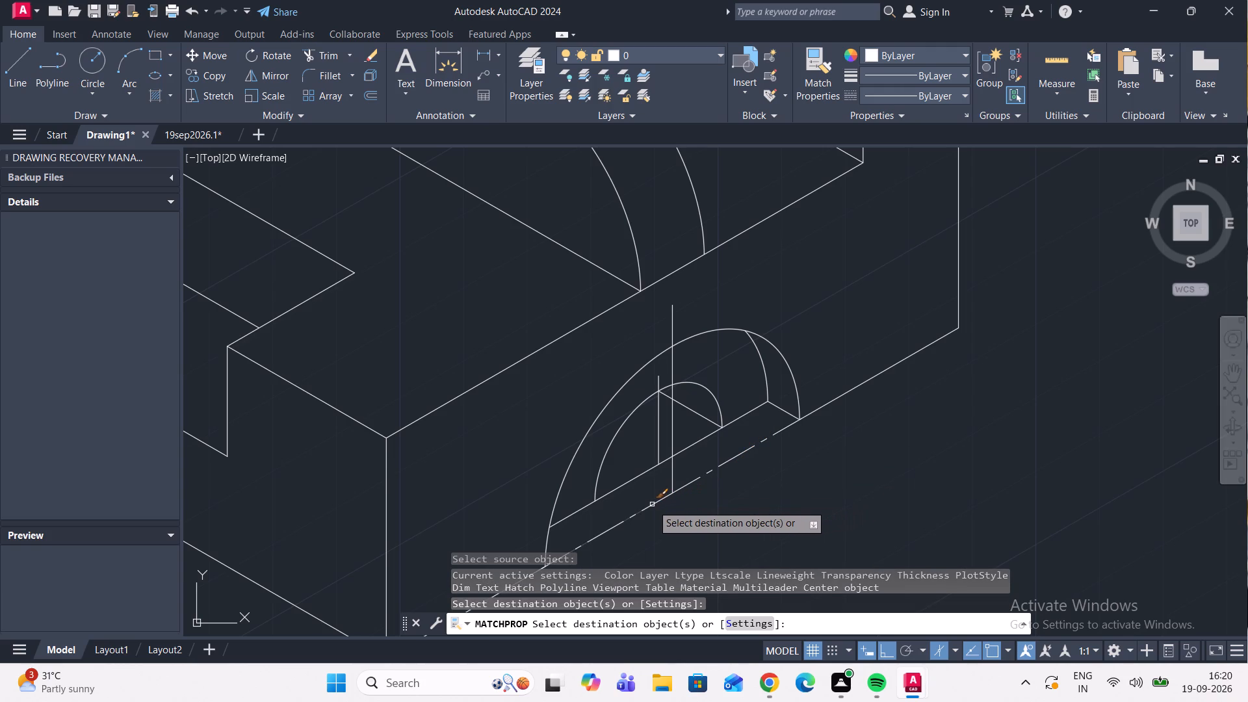
left_click(652, 504)
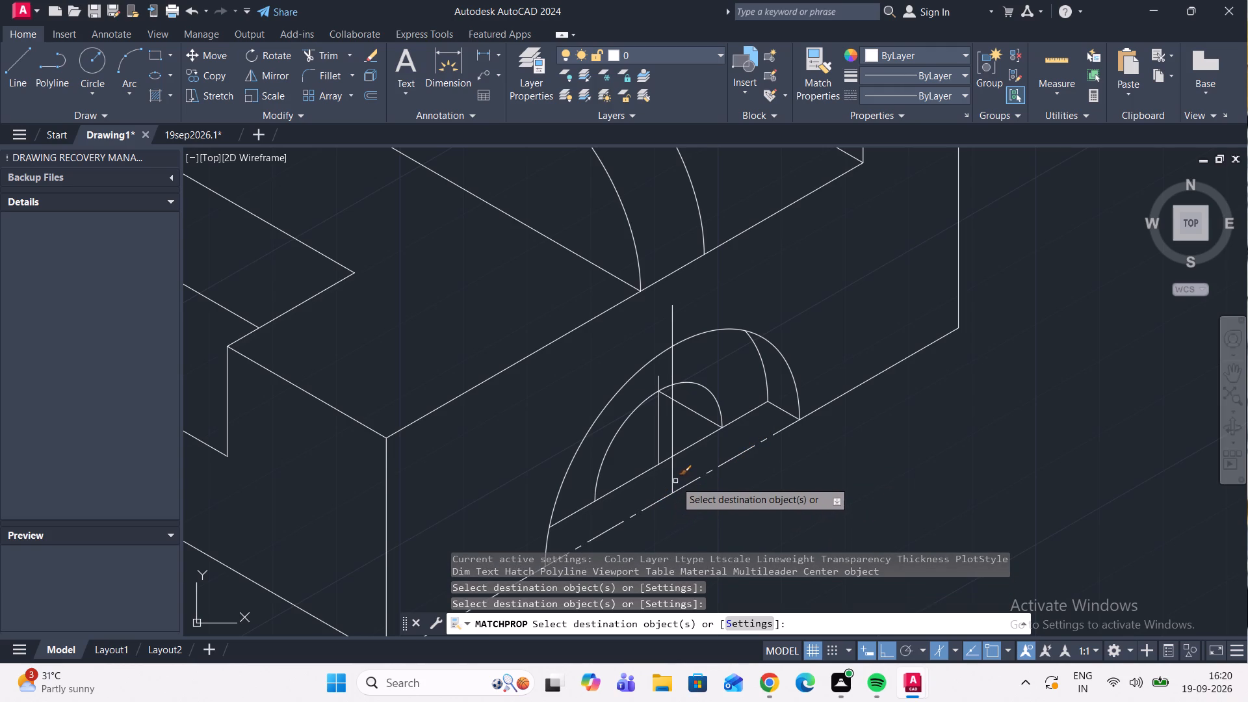
left_click(671, 469)
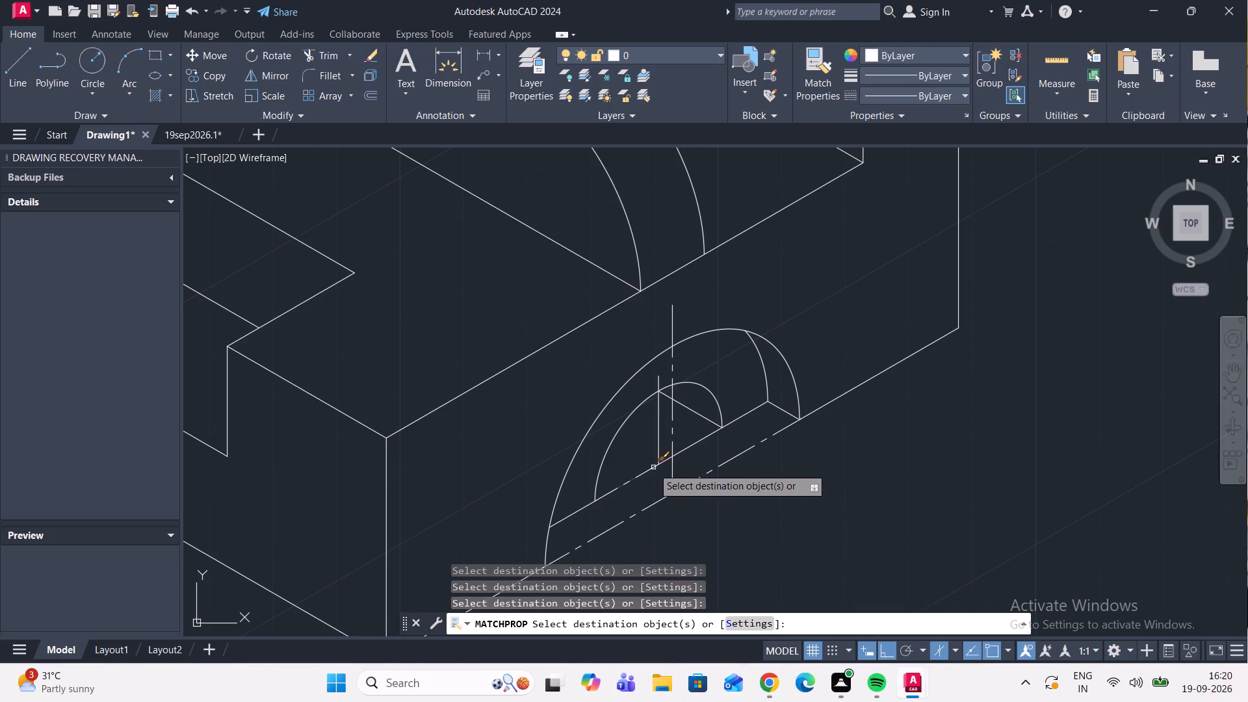
Match the inner arch's two base segments and vertical line to the same dash-dot centre-line properties.
left_click(651, 469)
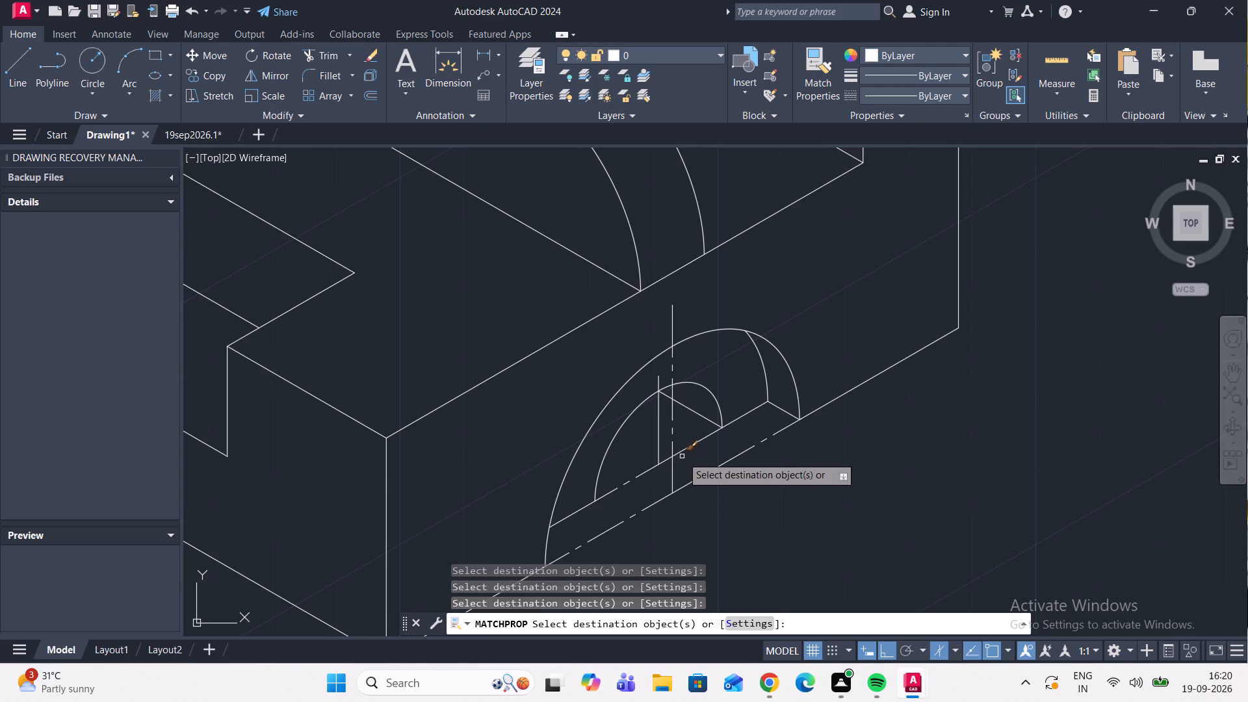
left_click(684, 451)
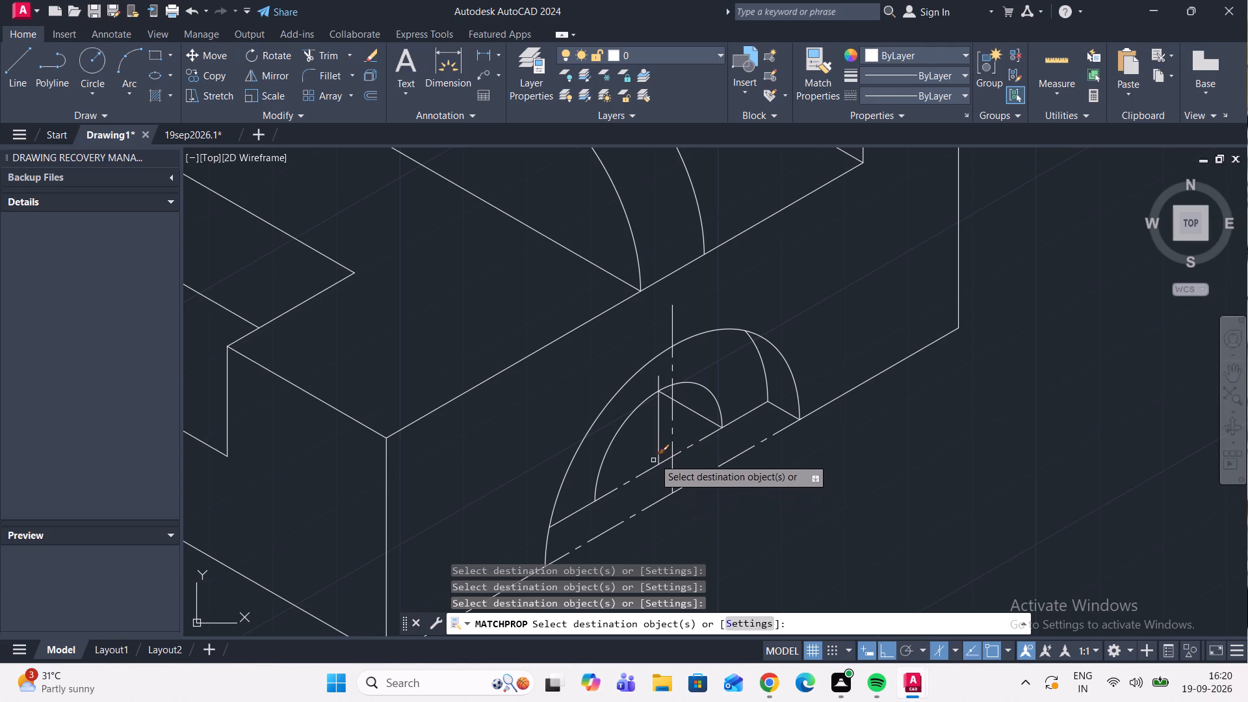
left_click(660, 449)
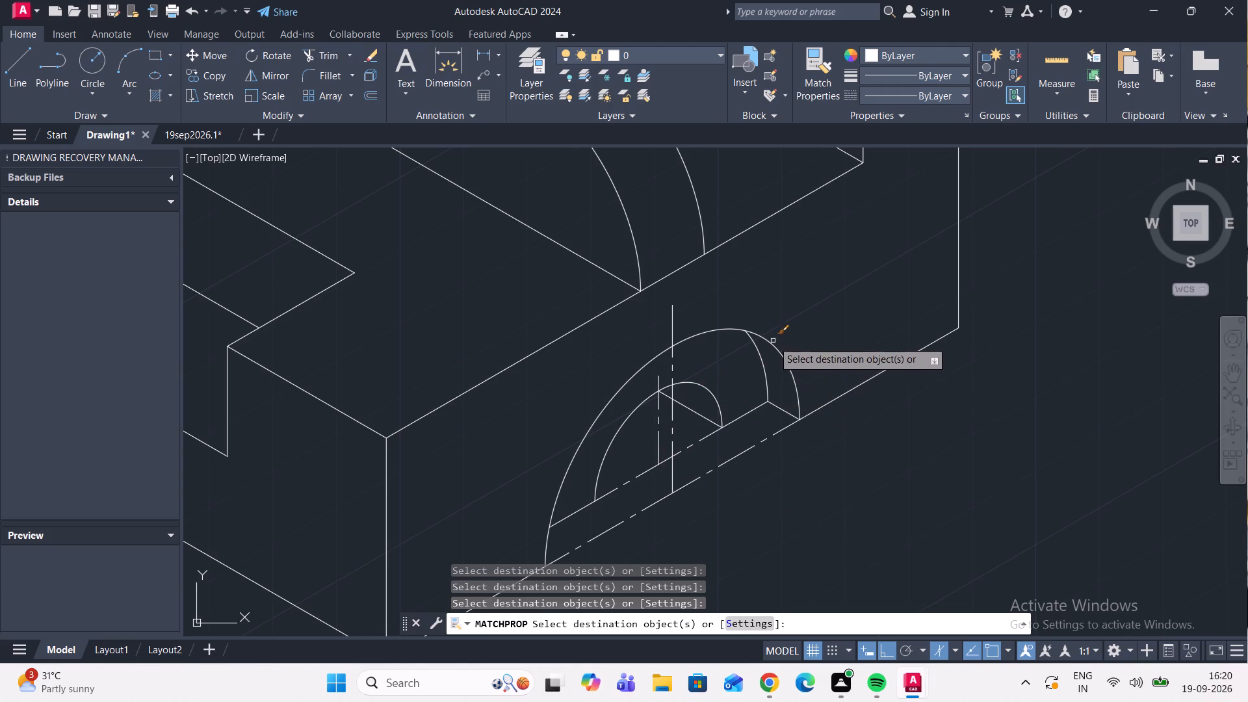
scroll(796, 321, "down", 2)
middle_click_drag(797, 434, 811, 449)
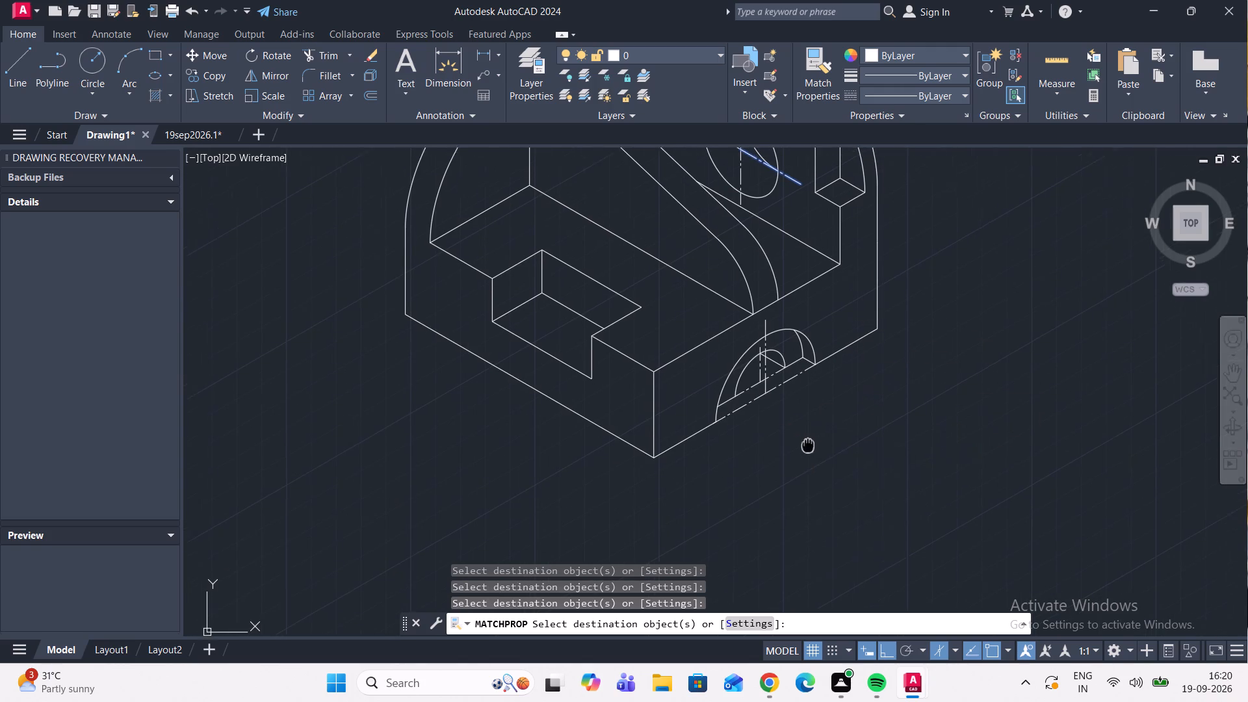
middle_click_drag(811, 449, 824, 480)
middle_click_drag(844, 501, 854, 521)
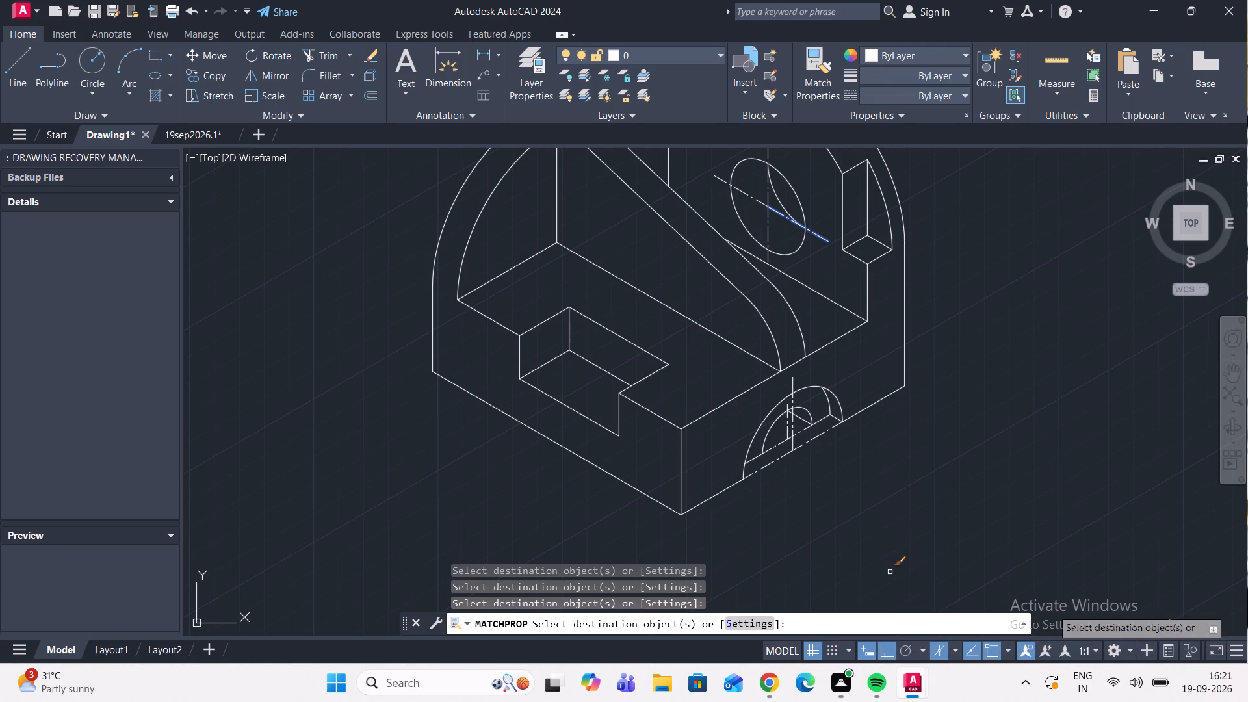
key("Escape")
scroll(925, 509, "down", 2)
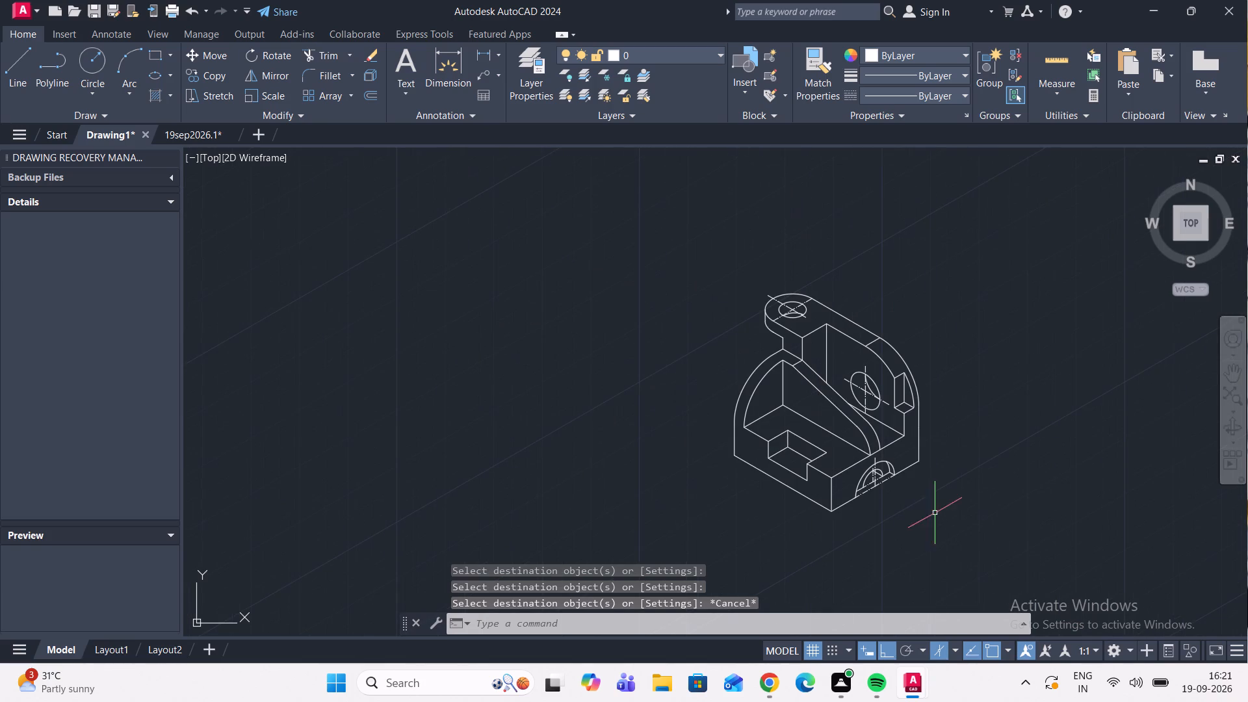
Add an aligned dimension along the side face's bottom edge from the outer arch's centre to the base's front corner.
scroll(789, 421, "up", 1)
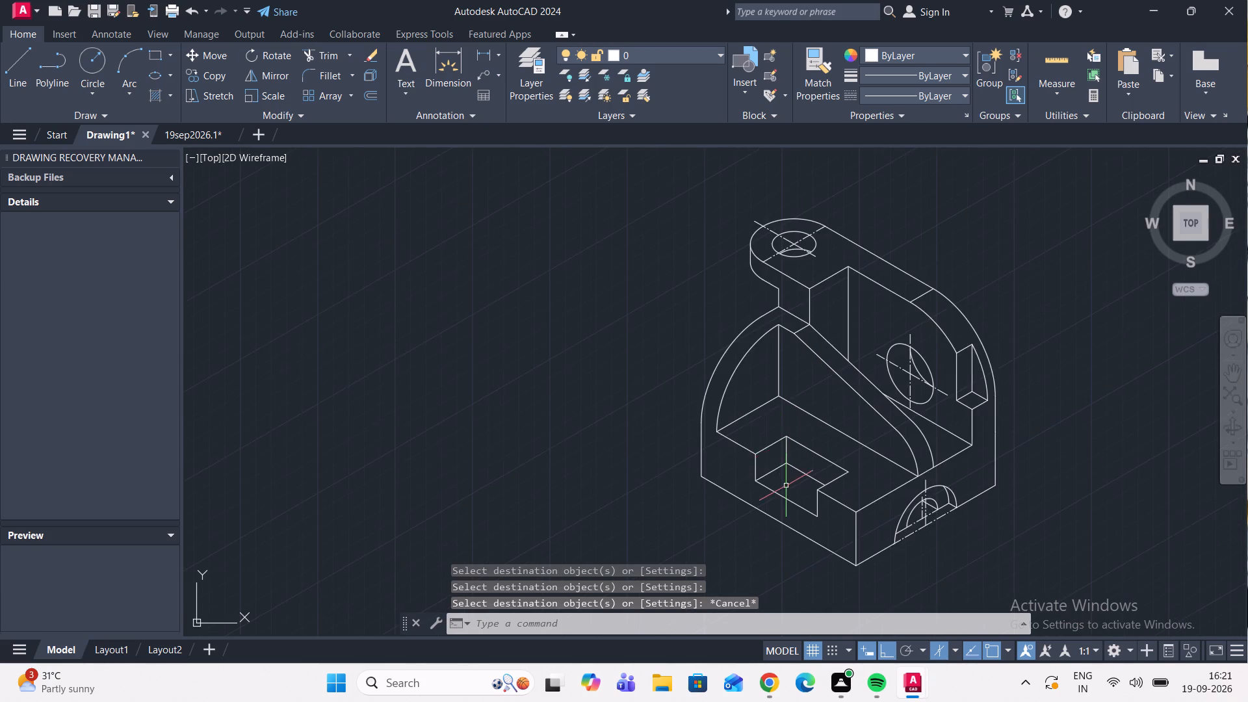
scroll(786, 485, "up", 1)
left_click(478, 57)
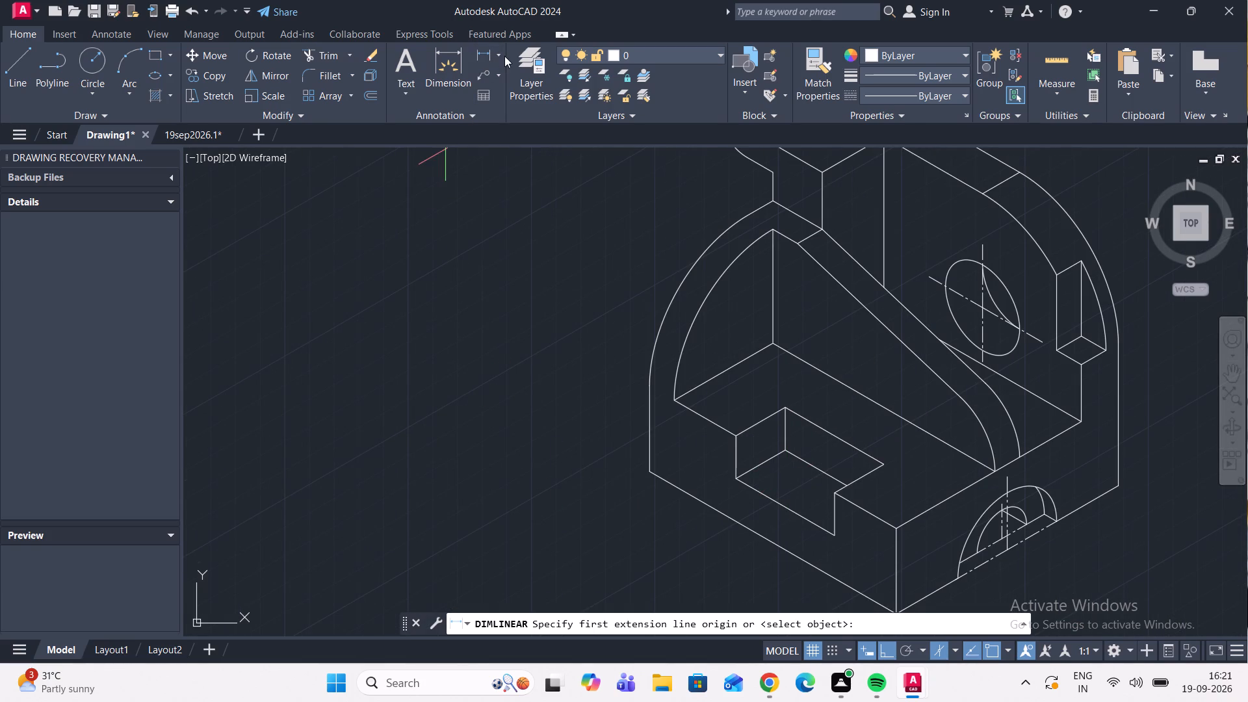
left_click(497, 55)
left_click(510, 115)
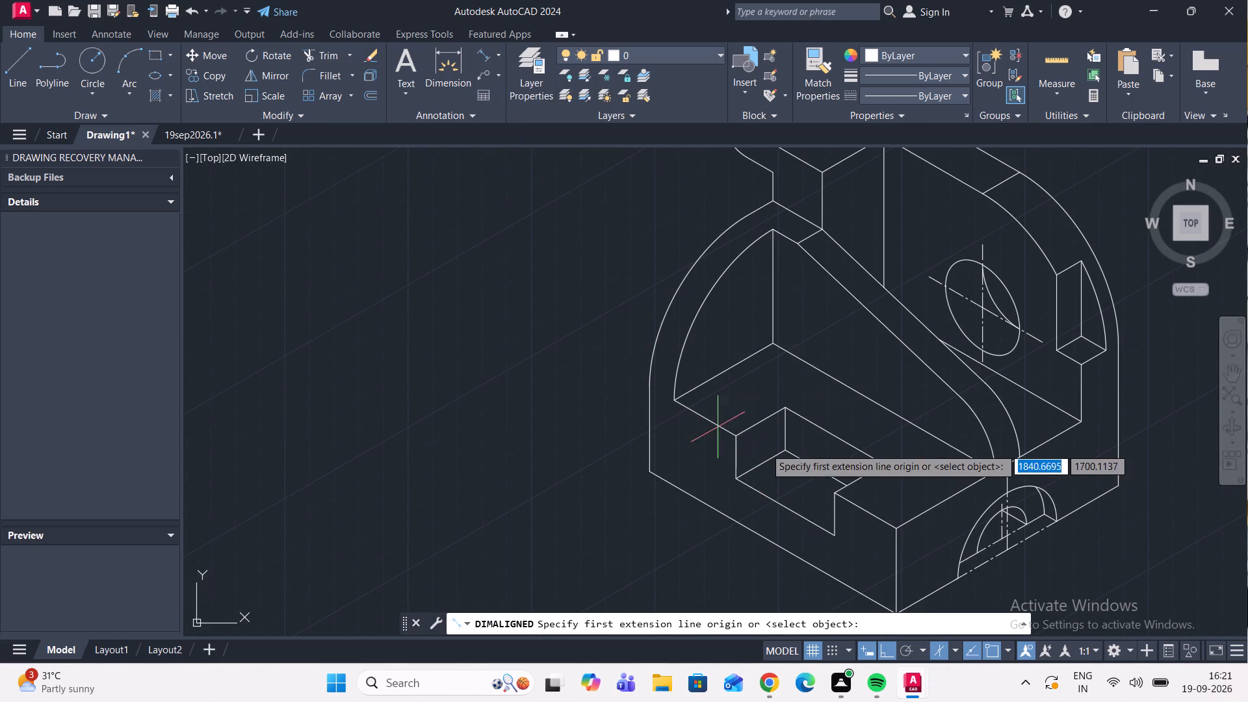
scroll(835, 494, "up", 2)
scroll(861, 439, "down", 3)
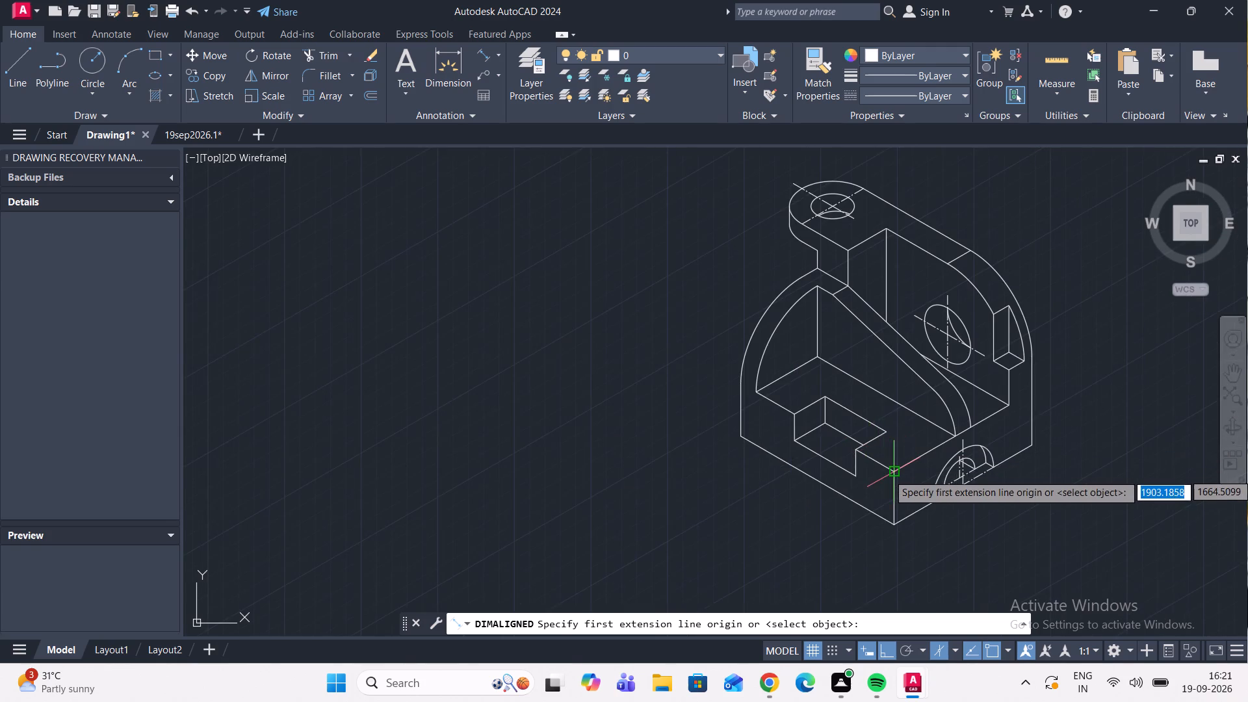
scroll(894, 476, "up", 2)
middle_click_drag(827, 404, 777, 366)
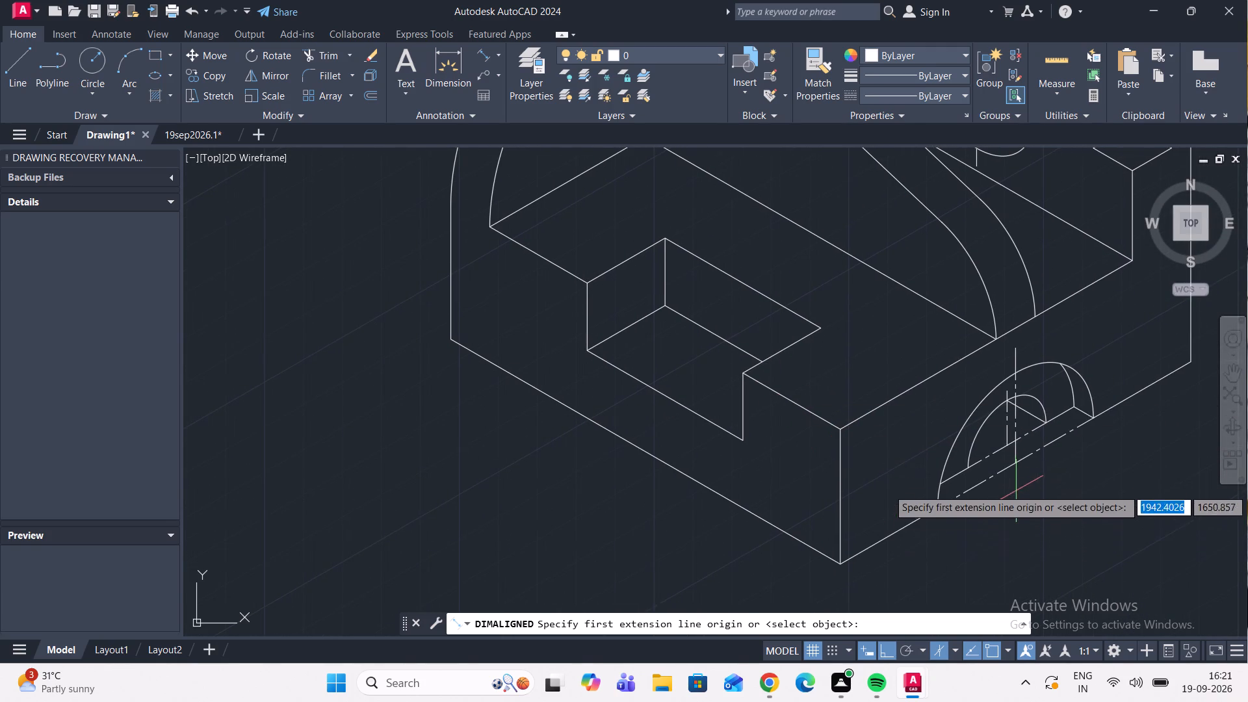
scroll(1015, 482, "up", 1)
left_click(1015, 448)
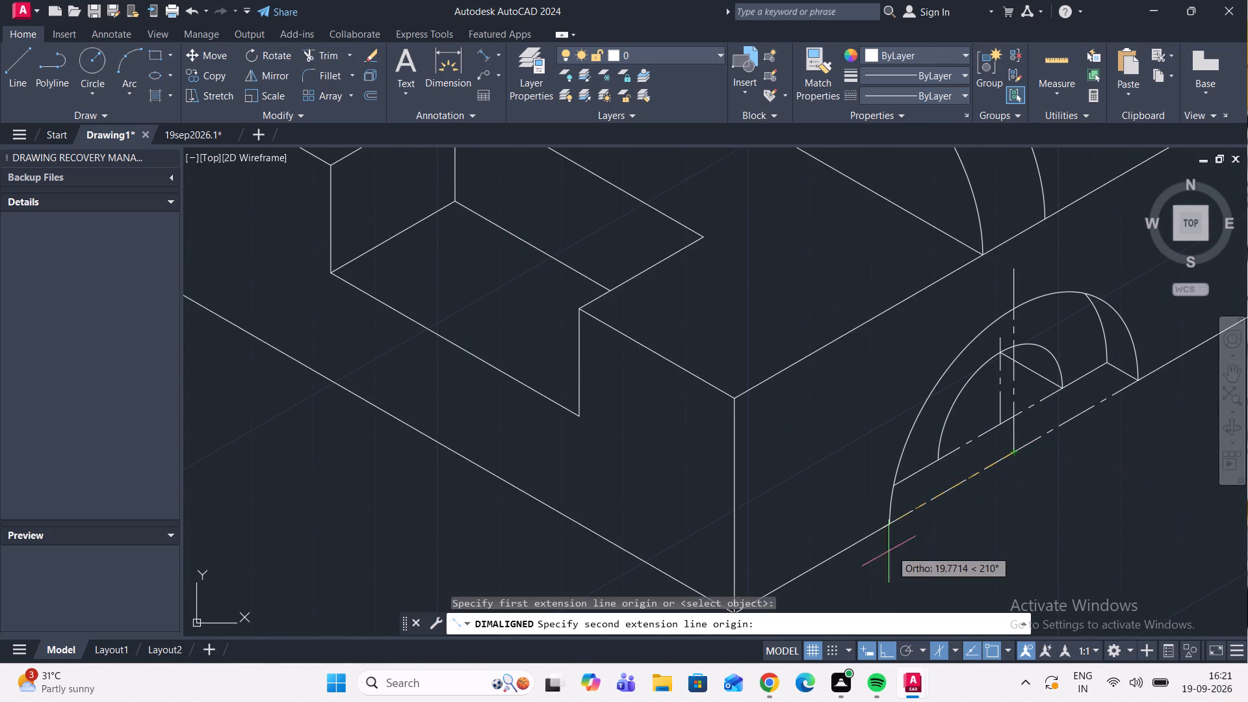
scroll(825, 540, "down", 3)
left_click(807, 553)
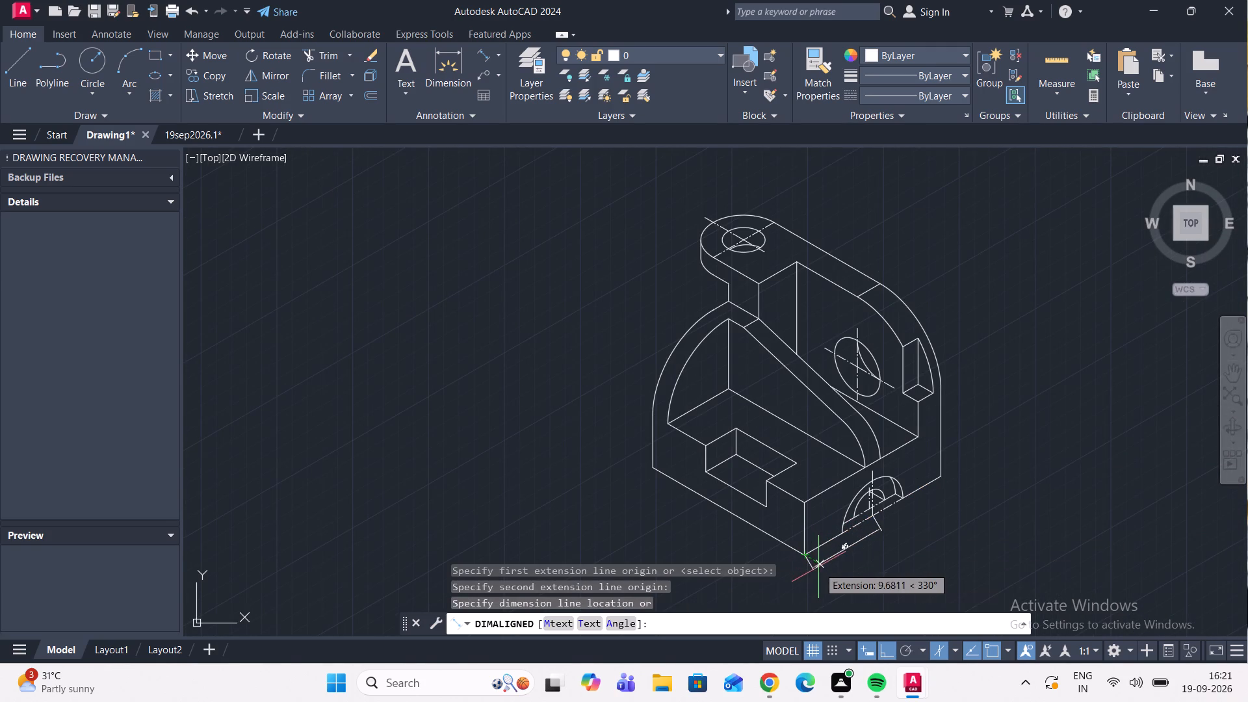
scroll(820, 565, "up", 1)
left_click(822, 565)
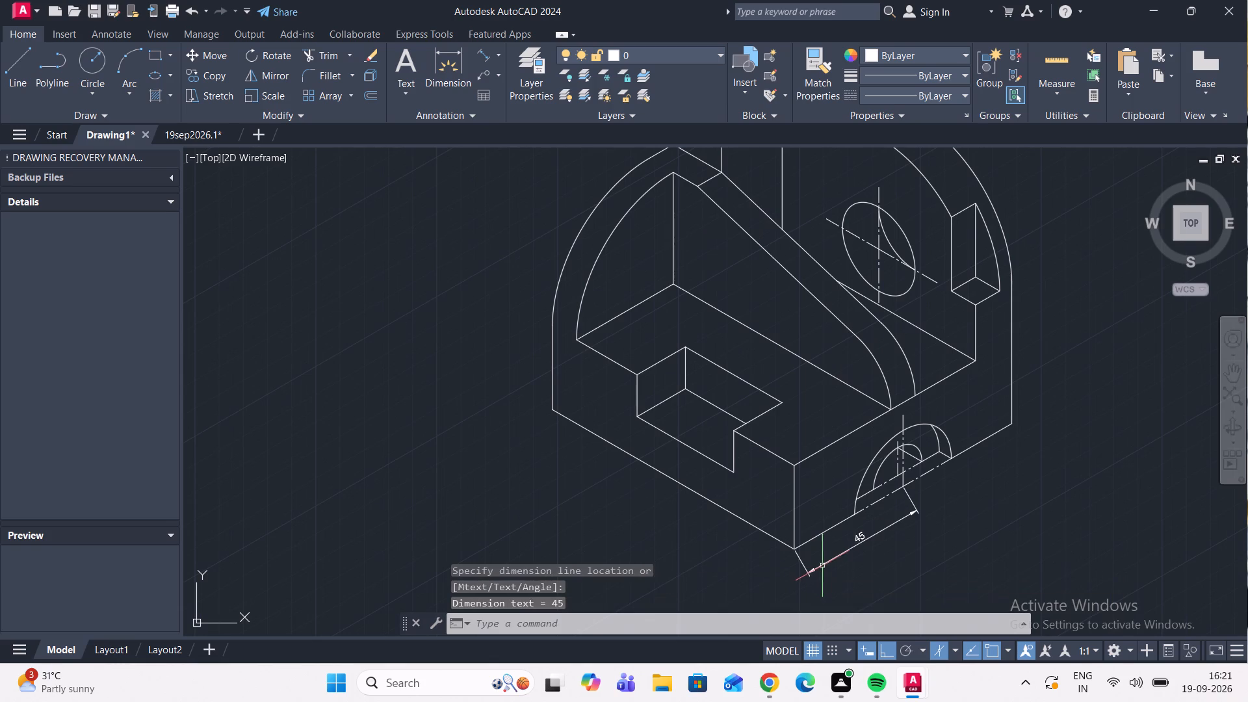
Add an aligned dimension to the base's long bottom edge, from the front corner to its far end, placed below the edge.
middle_click_drag(874, 528, 895, 578)
middle_click_drag(818, 544, 911, 466)
key("space")
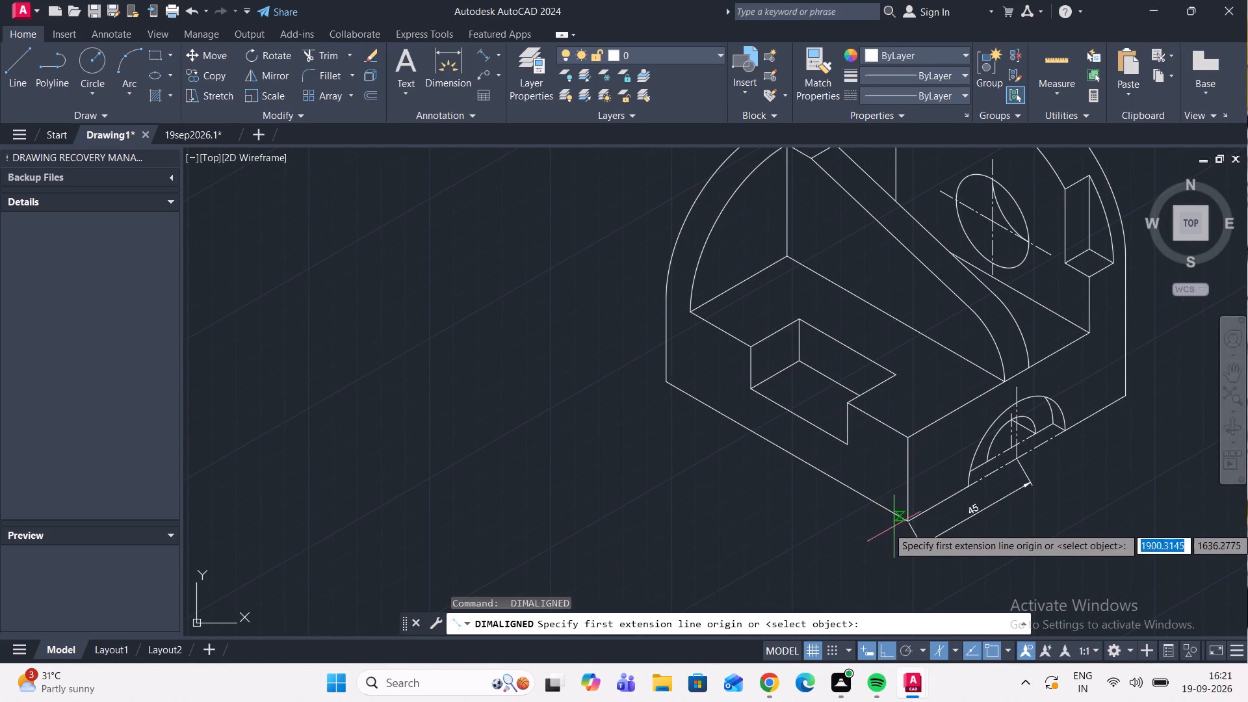
left_click(905, 523)
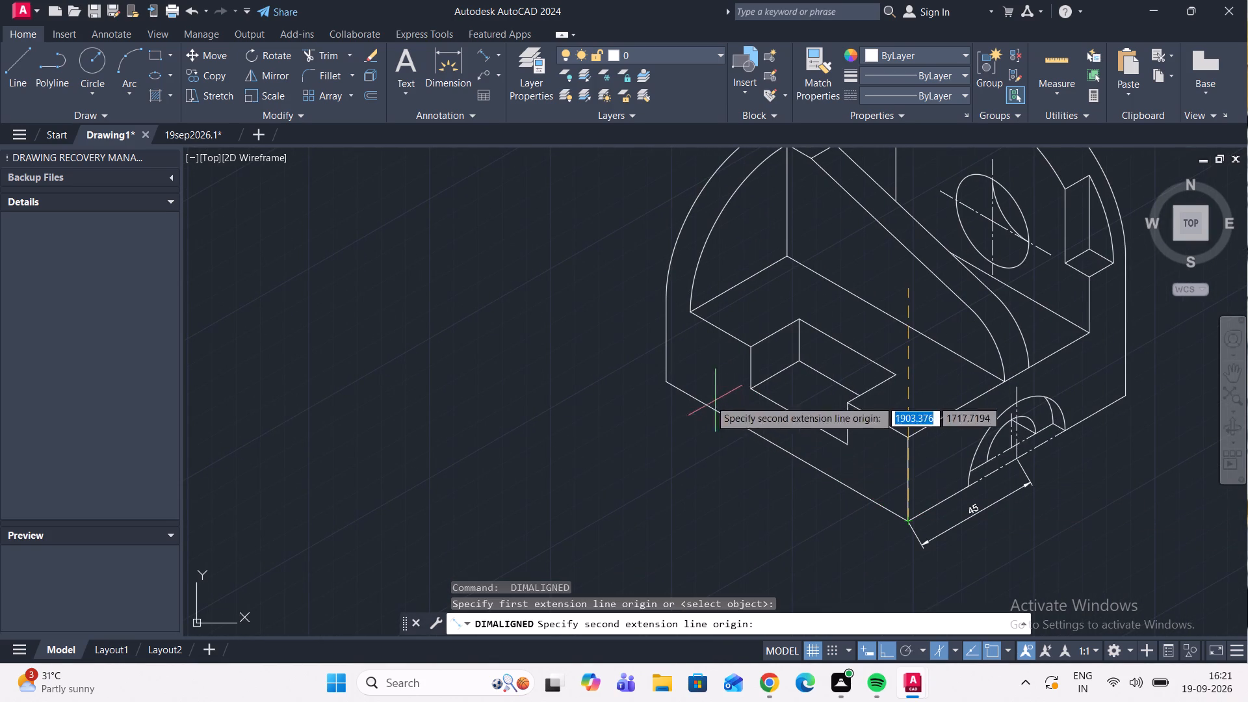
left_click(665, 385)
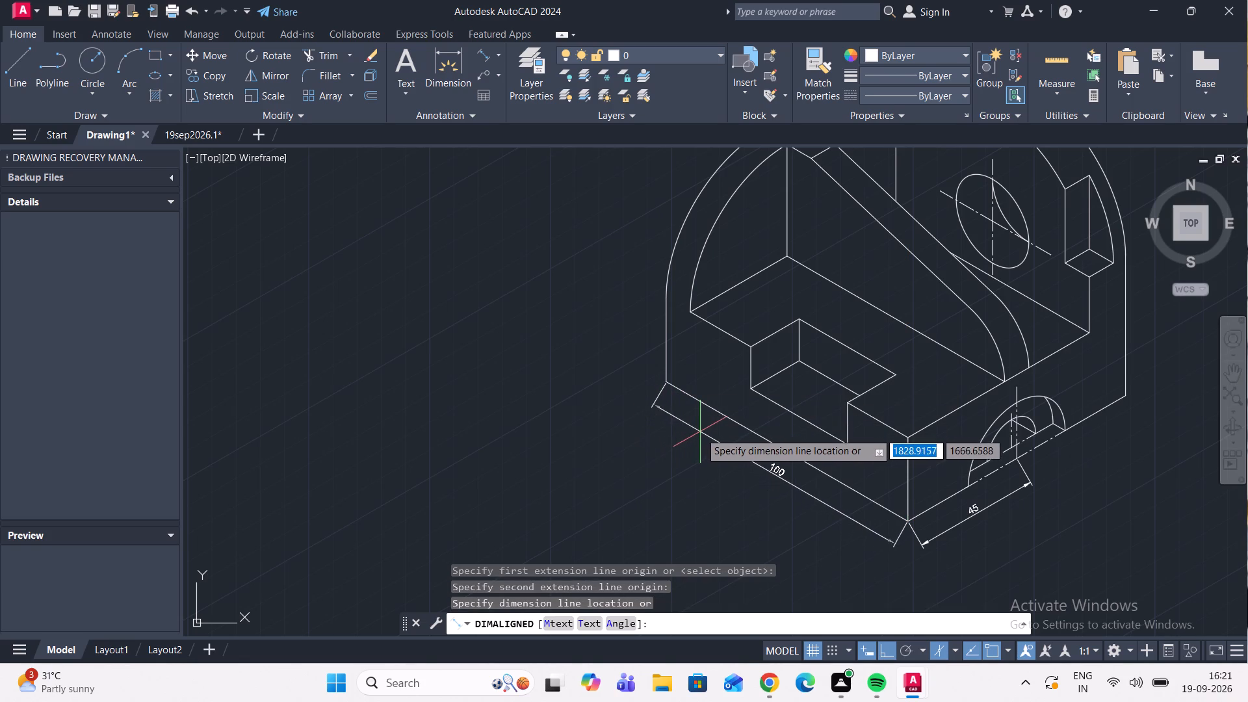
left_click(702, 441)
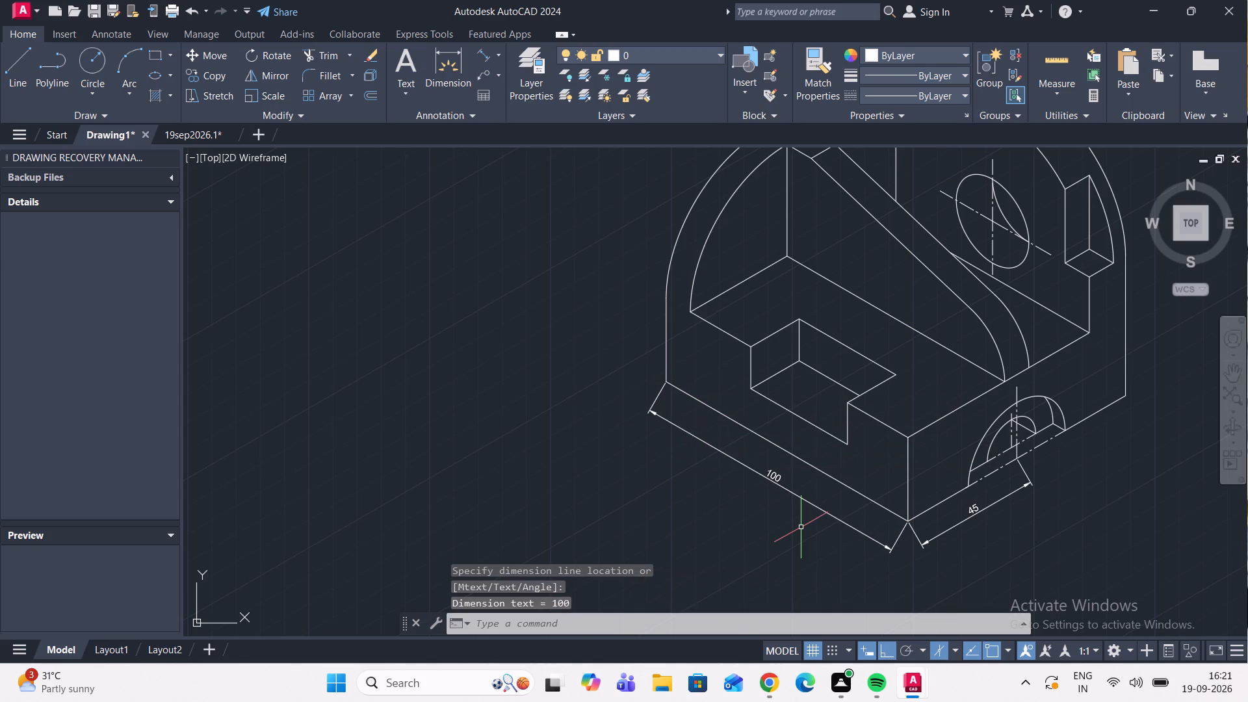
Add an aligned dimension to the notch's vertical edge nearest the front corner, placed just beside the edge.
scroll(820, 483, "down", 1)
middle_click_drag(835, 478, 829, 500)
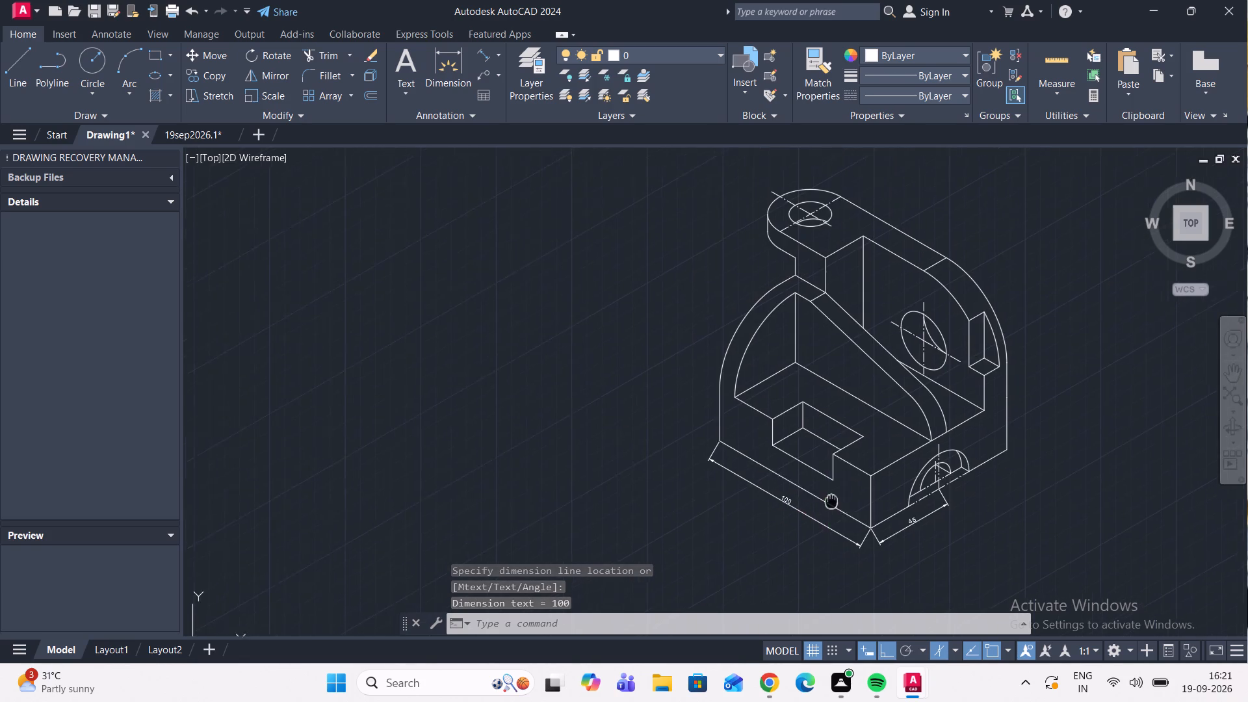
middle_click_drag(829, 500, 785, 500)
scroll(759, 445, "up", 2)
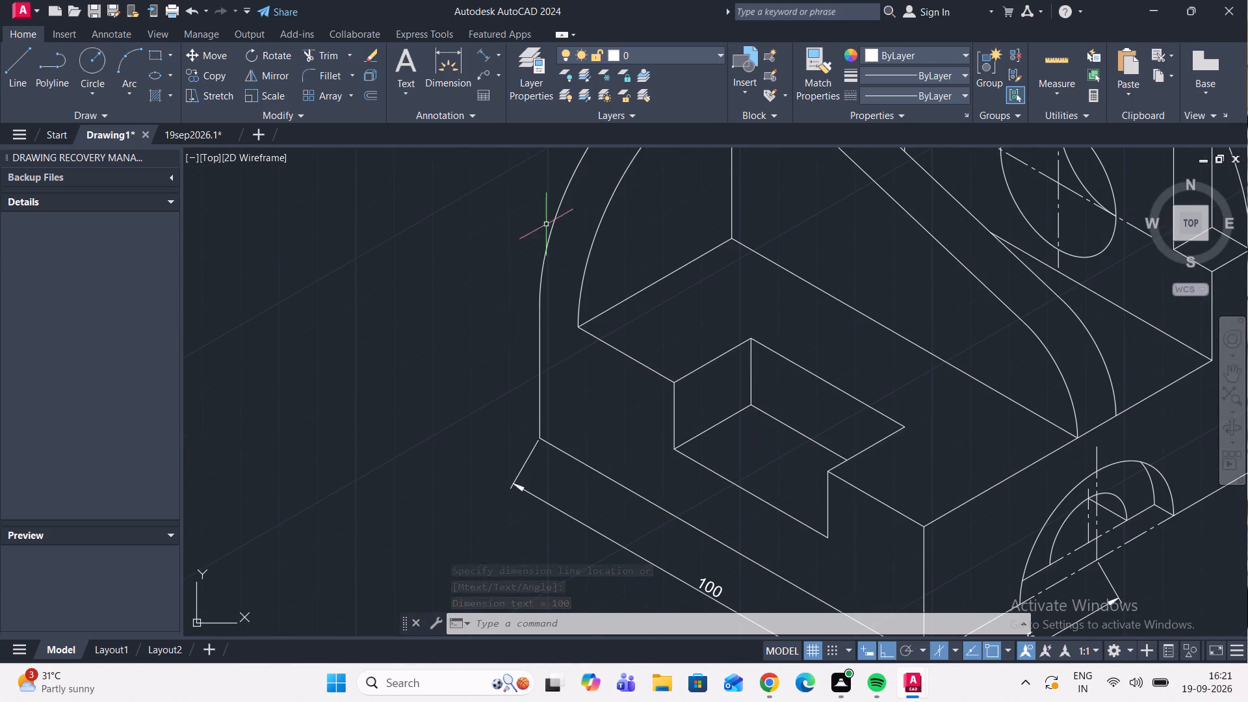
left_click(485, 62)
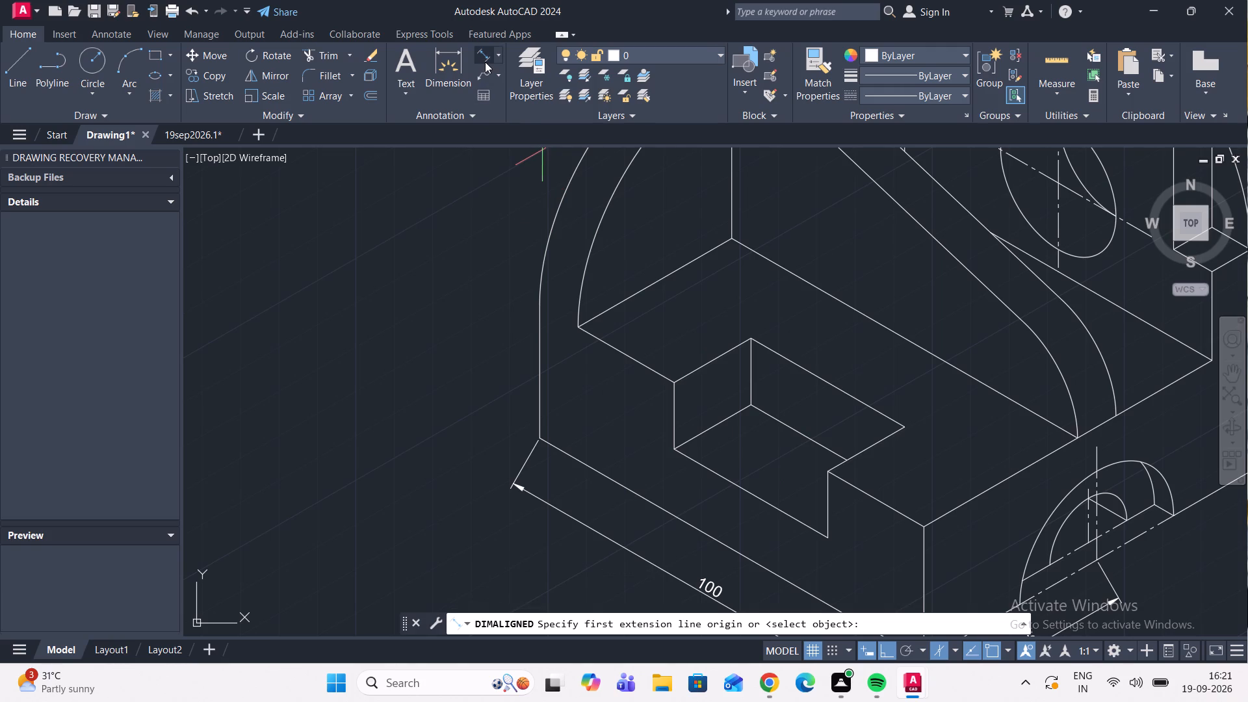
scroll(979, 249, "down", 1)
scroll(905, 399, "up", 2)
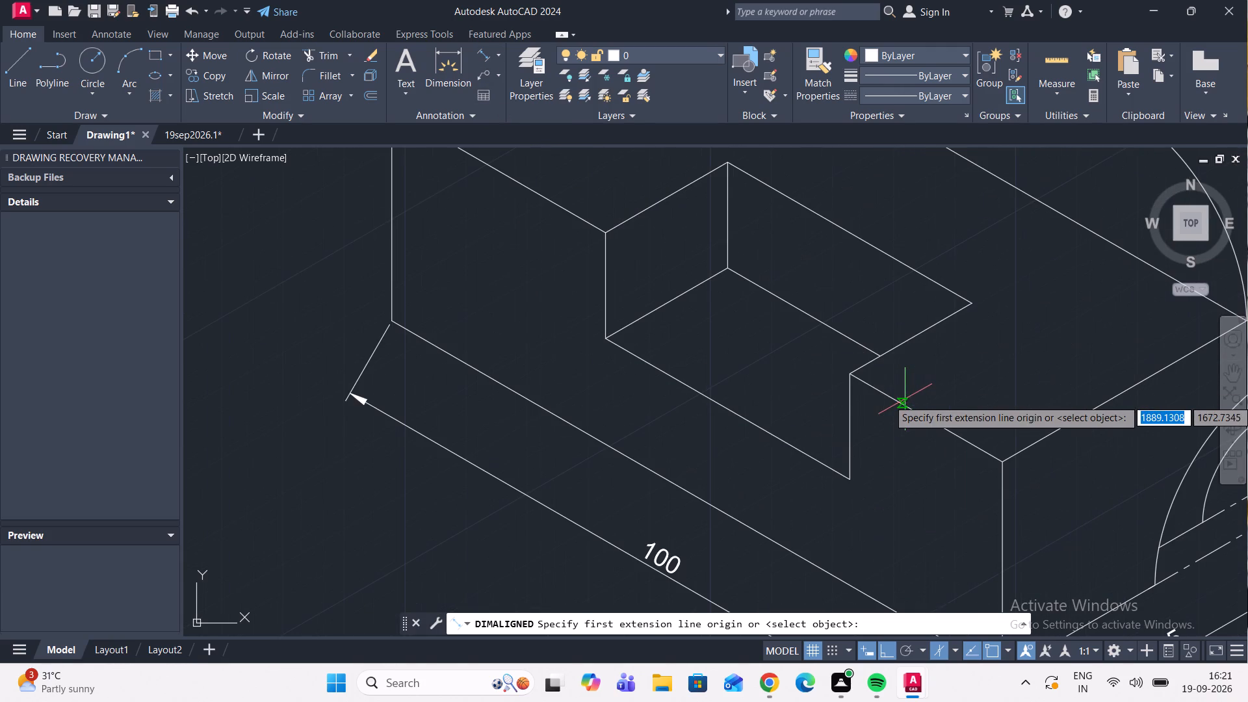
left_click(853, 378)
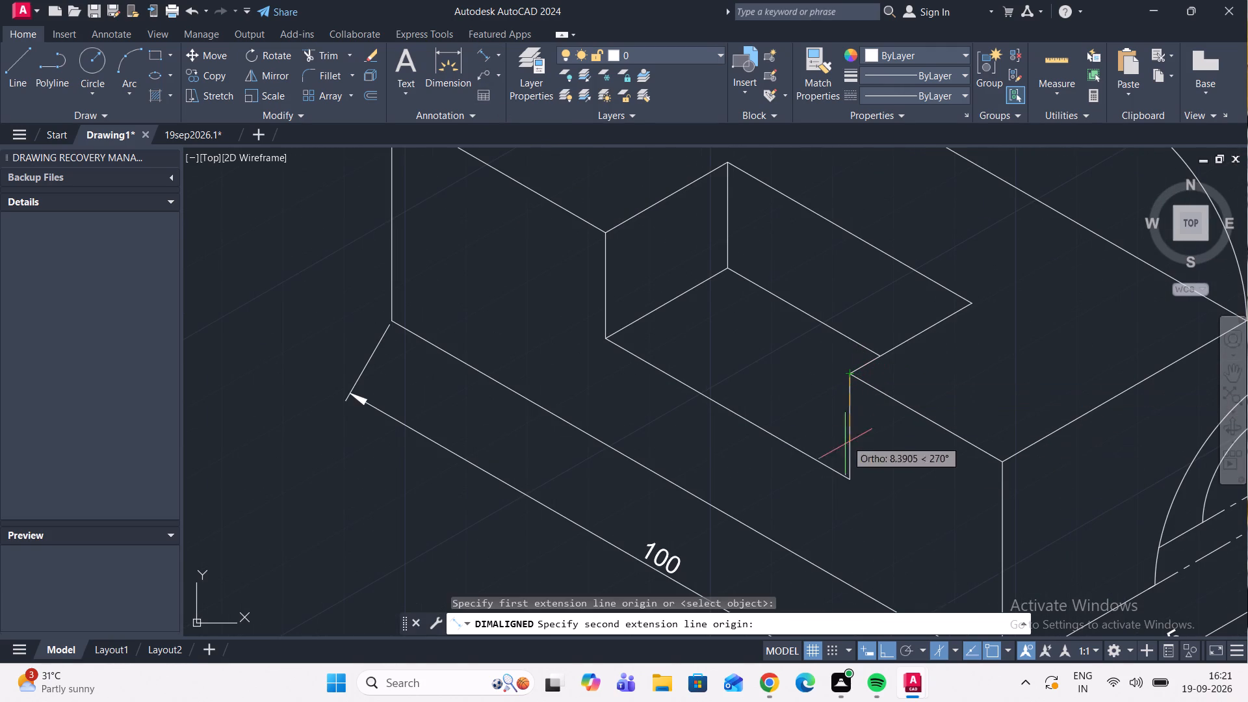
left_click(848, 480)
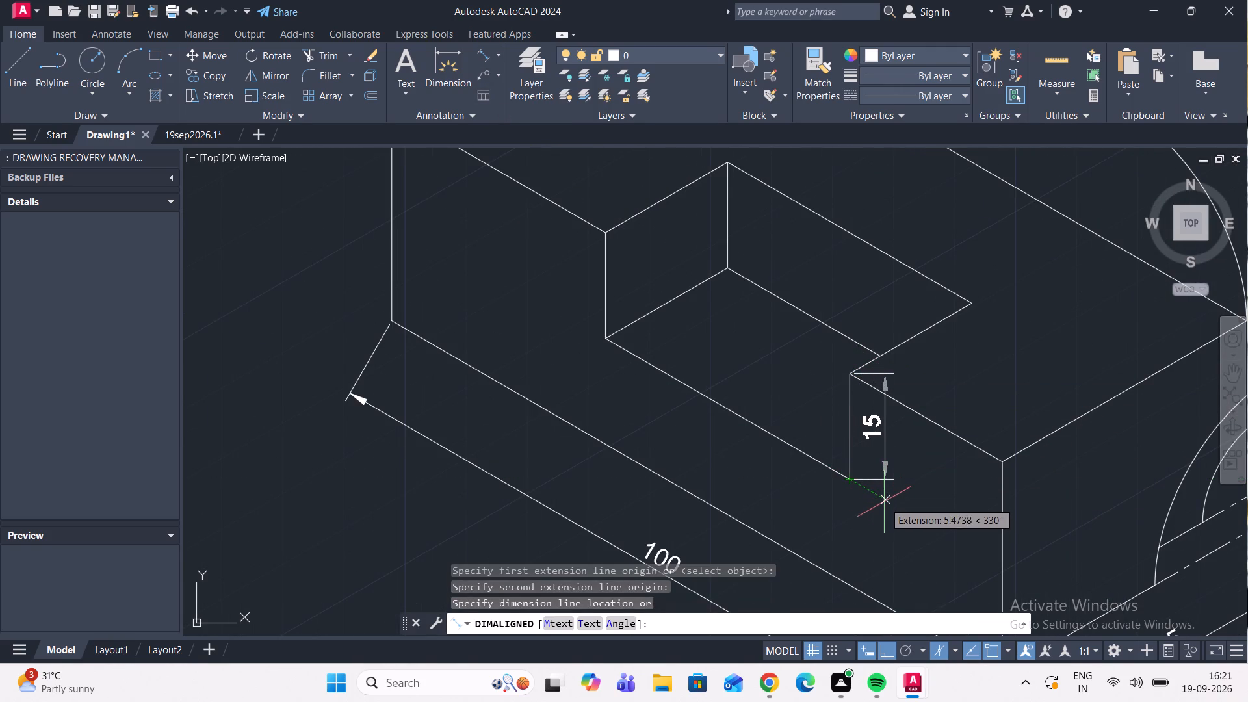
left_click(884, 502)
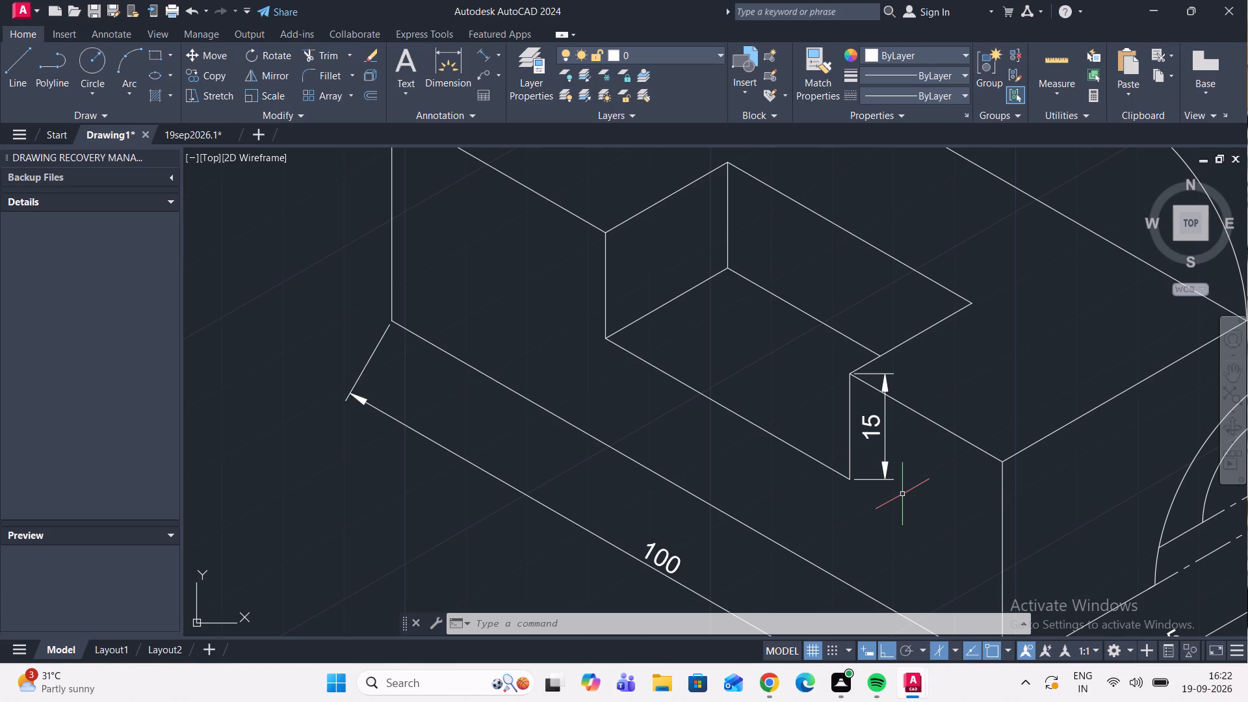
Add an aligned dimension to the notch's top depth edge, from the front face to the notch's inner corner.
middle_click_drag(813, 316, 764, 356)
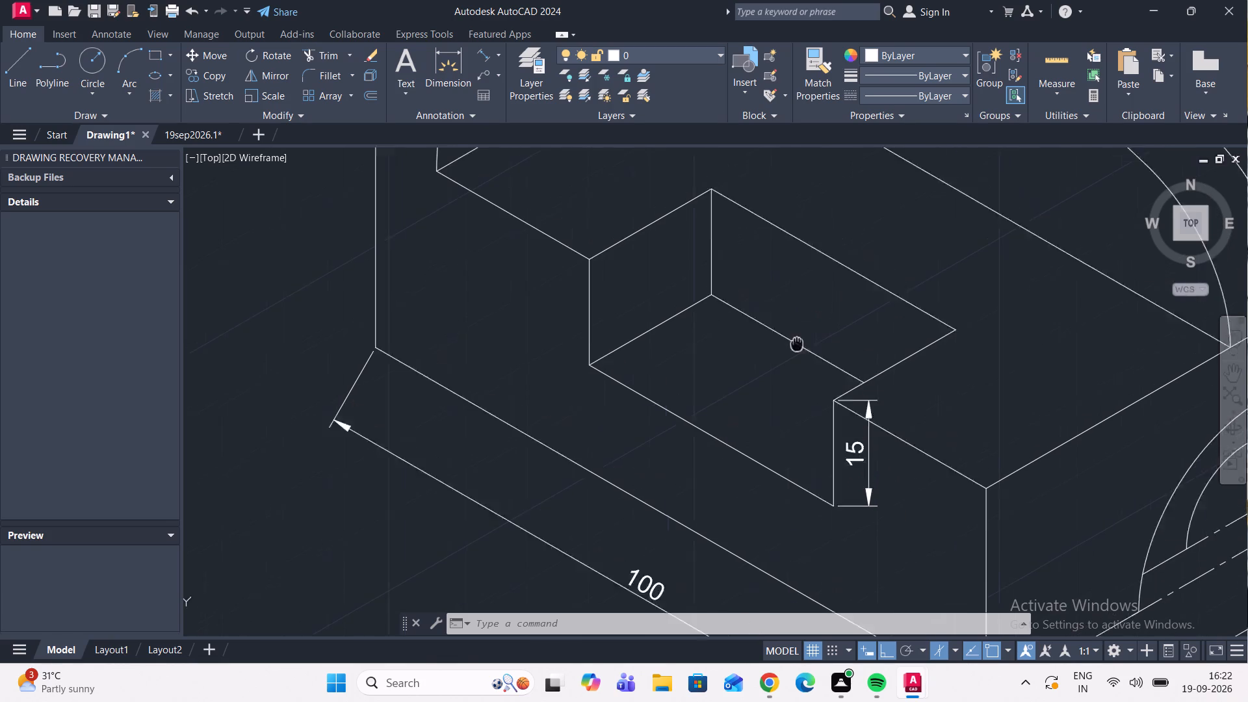
middle_click_drag(764, 356, 745, 357)
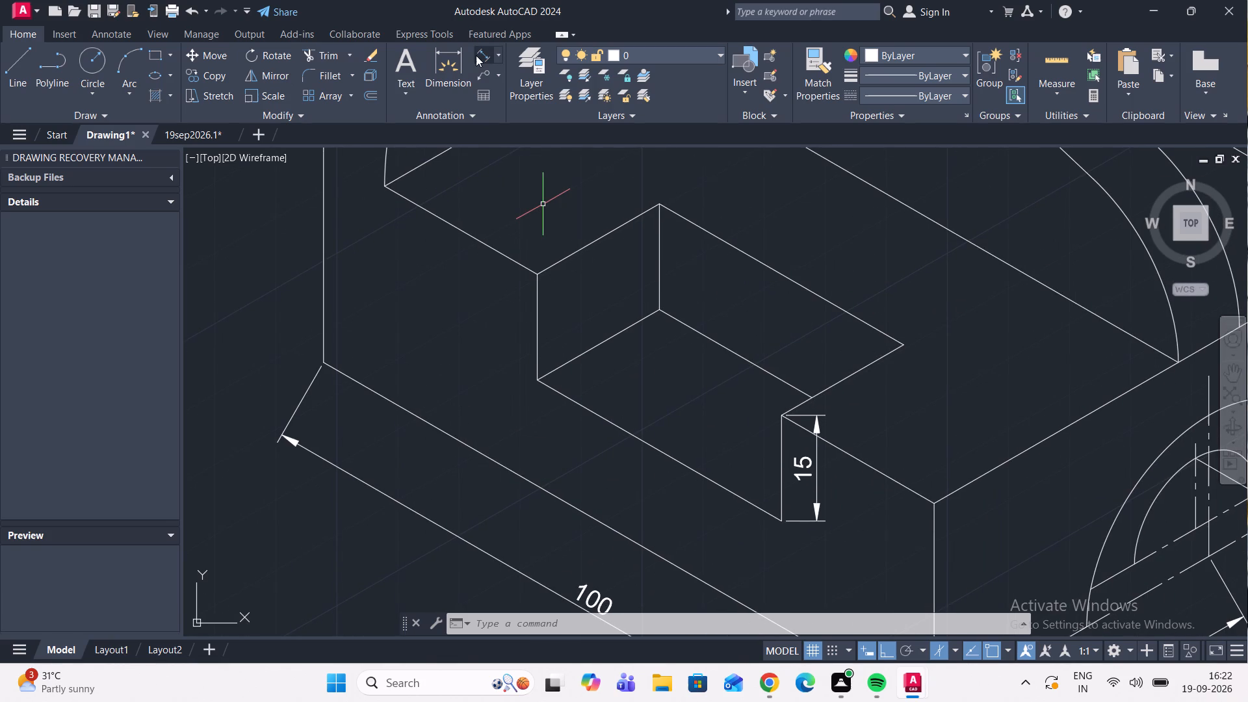
left_click(479, 55)
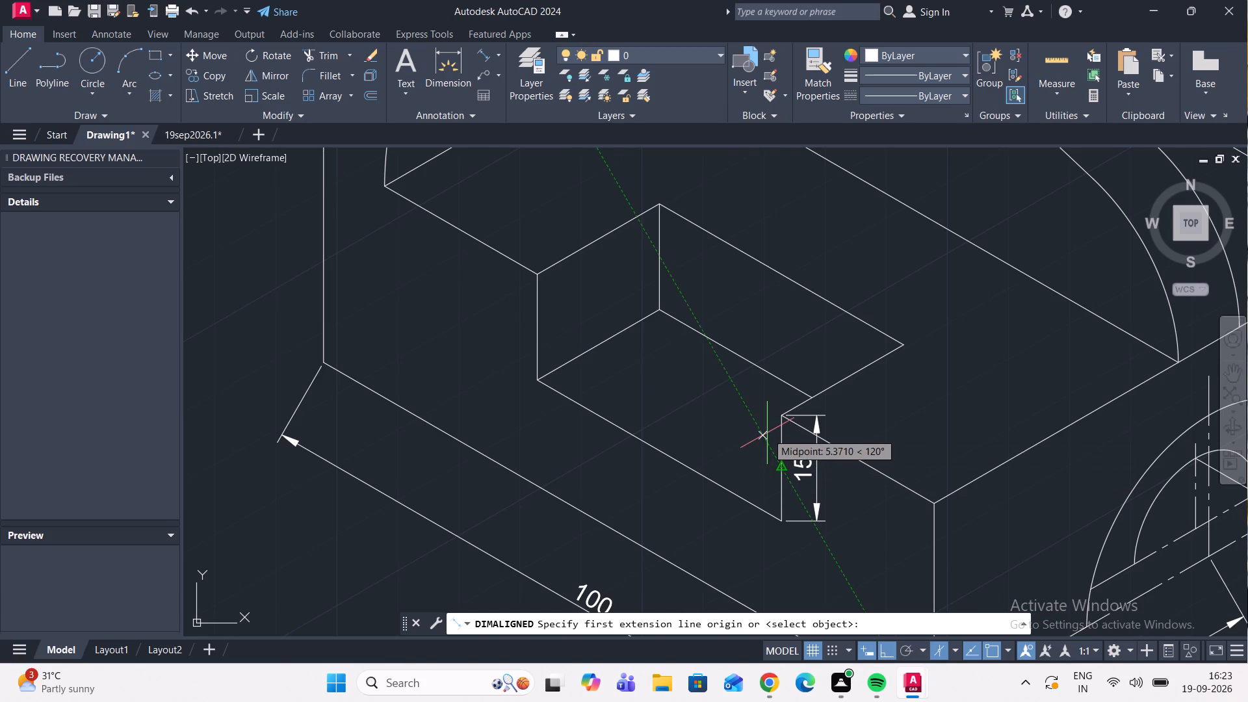
scroll(767, 433, "down", 2)
scroll(787, 421, "up", 3)
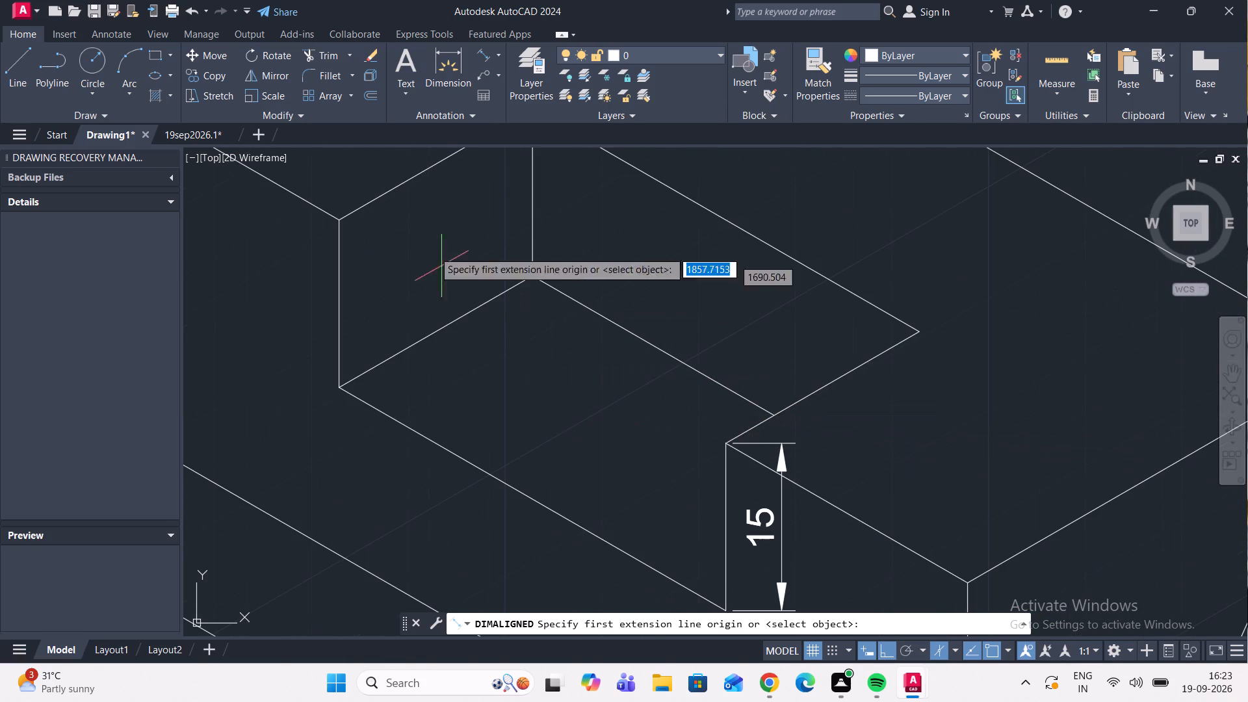
left_click(483, 60)
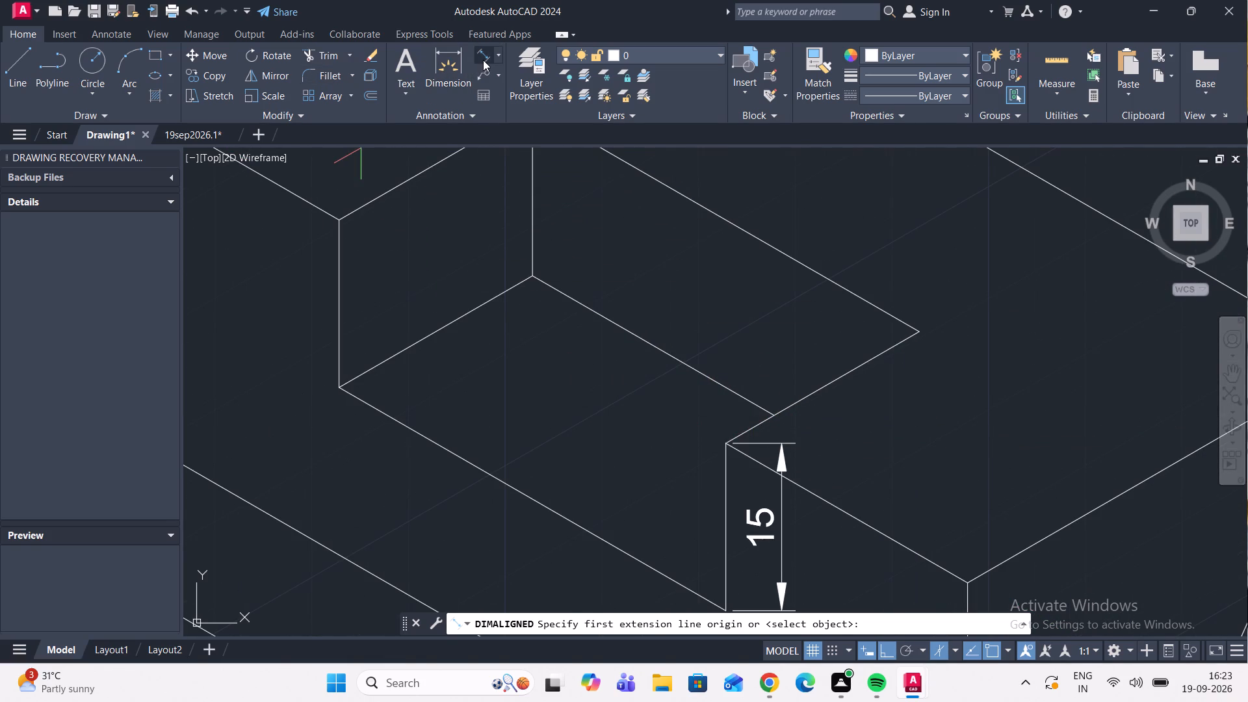
scroll(734, 447, "up", 2)
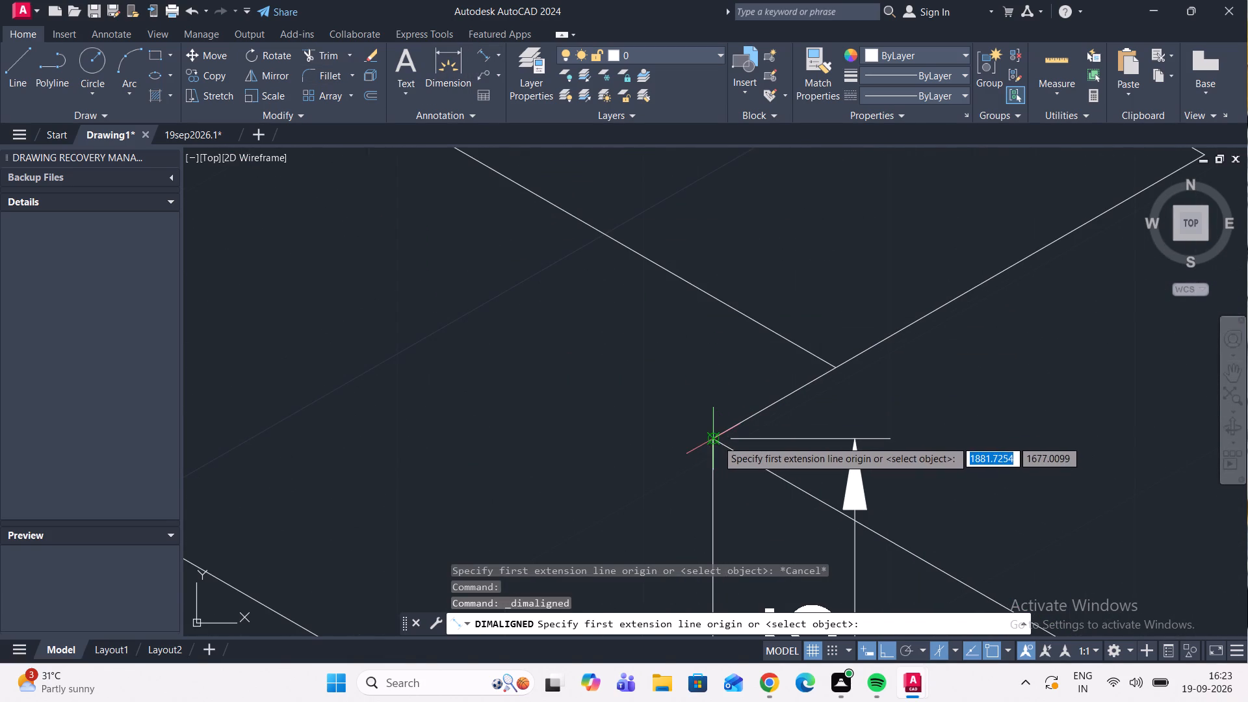
left_click(717, 440)
middle_click_drag(952, 305, 711, 441)
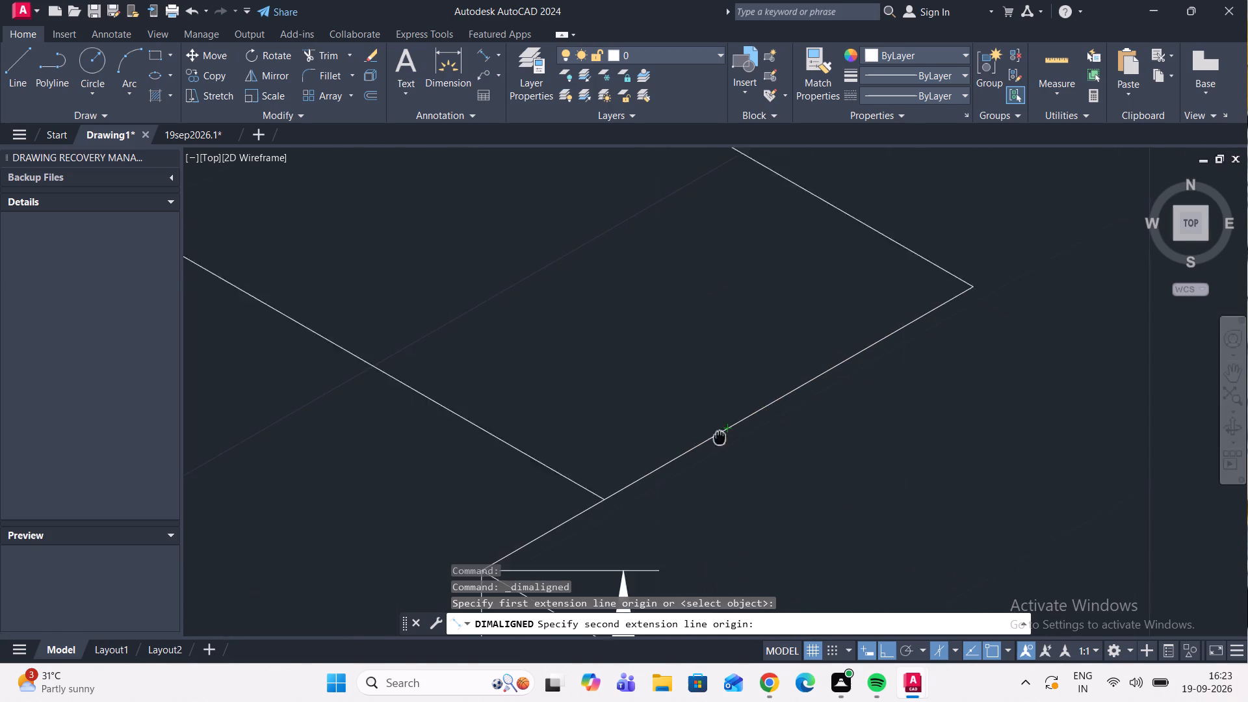
middle_click_drag(711, 441, 699, 448)
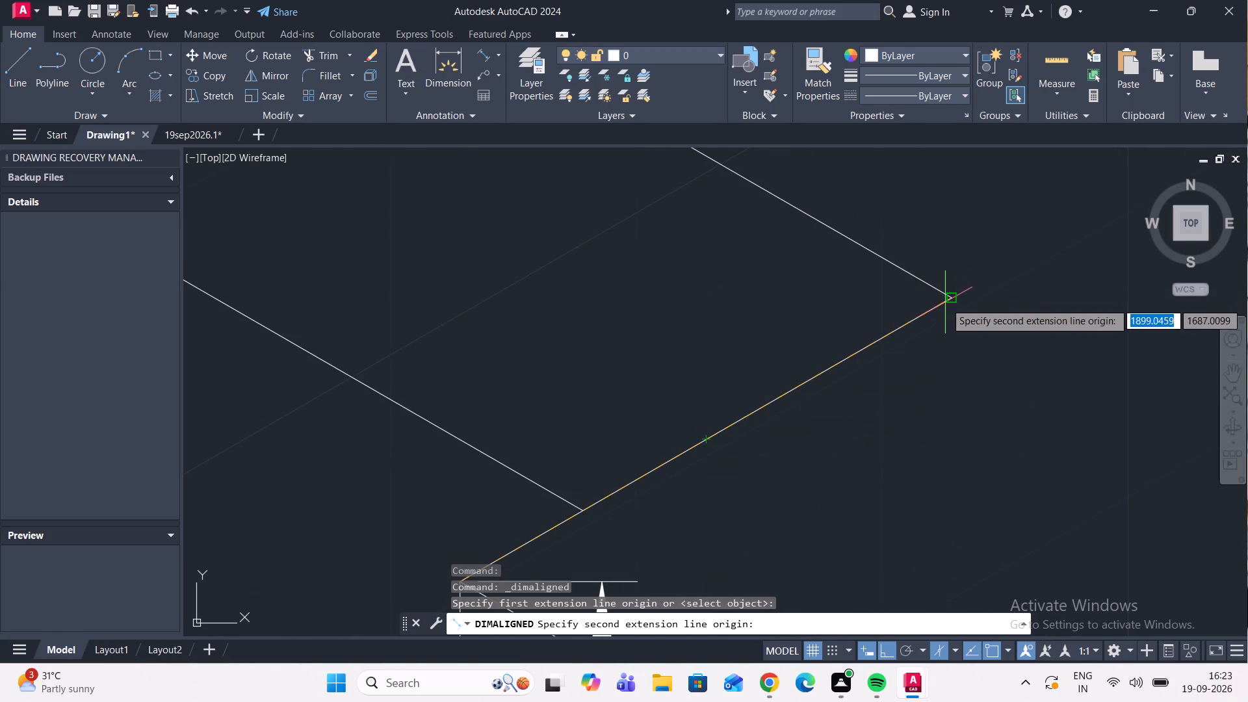
left_click(948, 301)
scroll(993, 341, "down", 2)
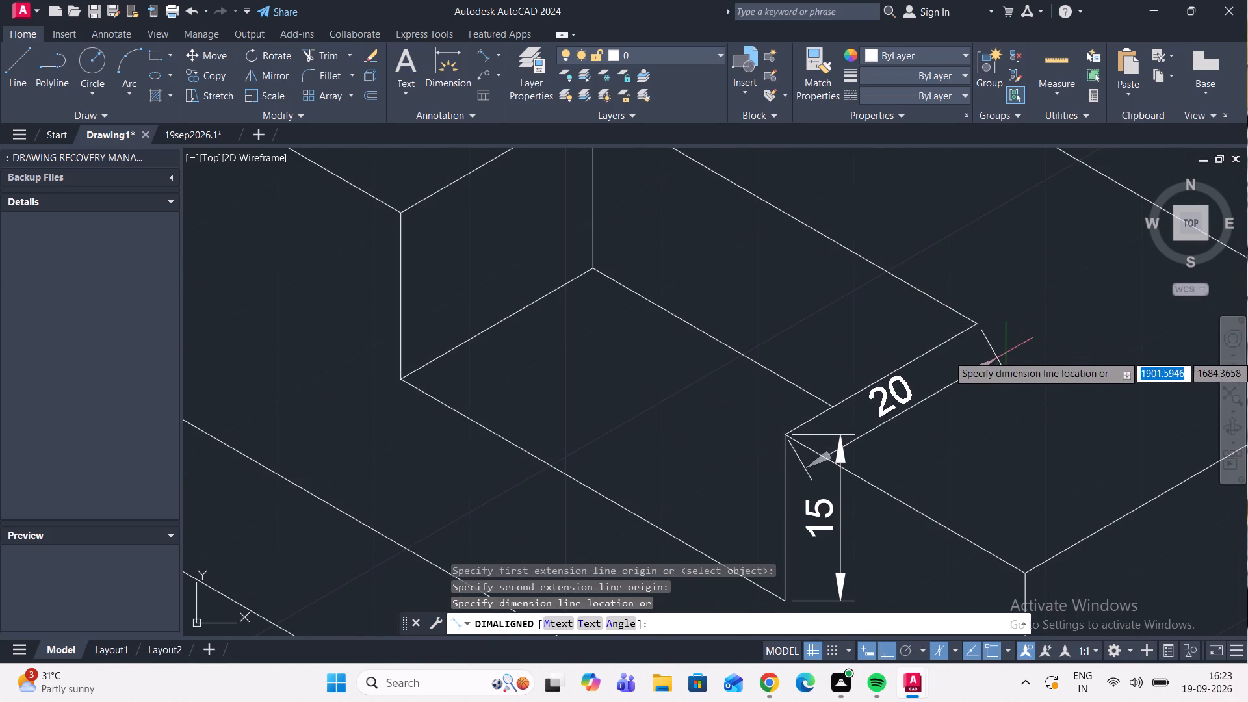
left_click(1032, 361)
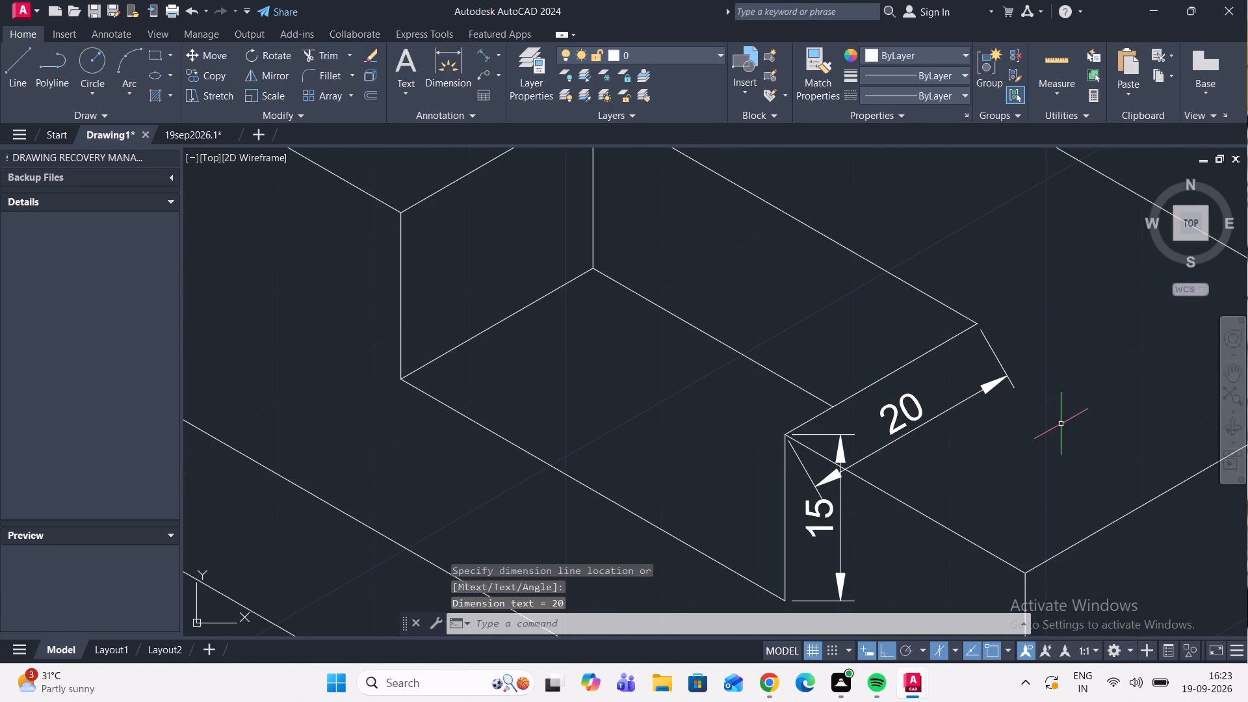
Oblique the notch's top depth dimension so its extension lines run parallel to the notch's long inner top edge.
type("dime")
key("Return")
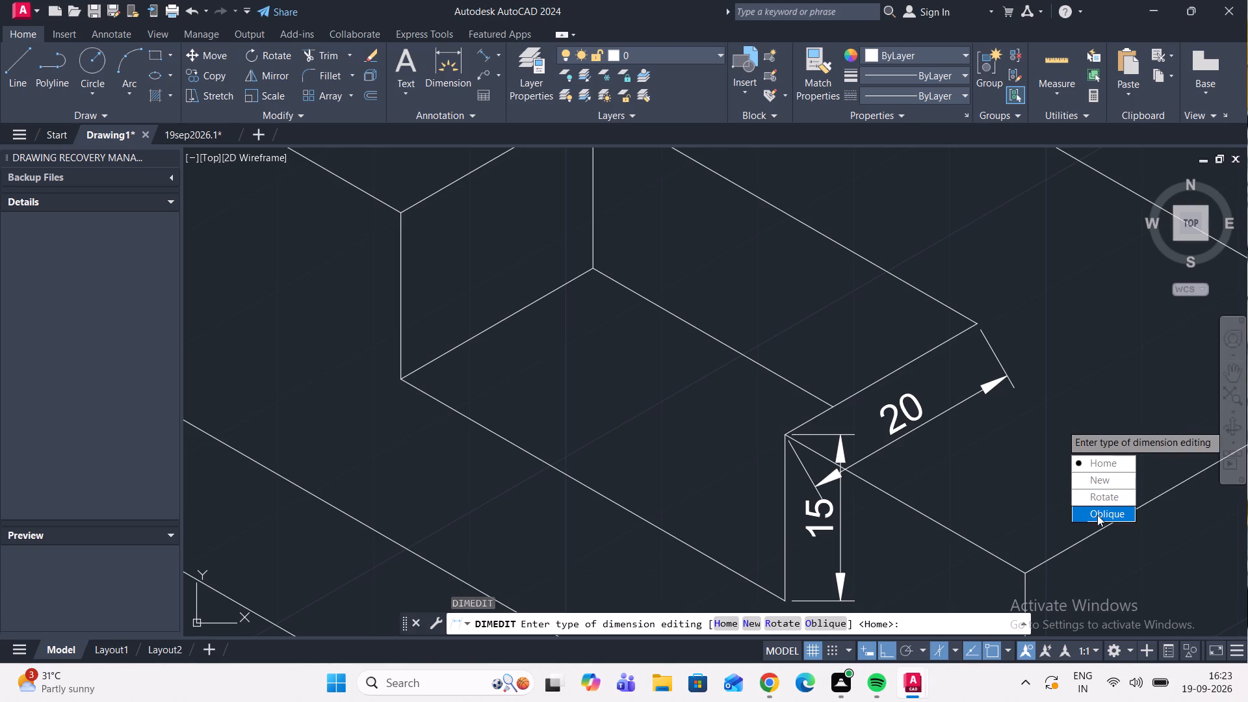
left_click_drag(1111, 519, 1061, 424)
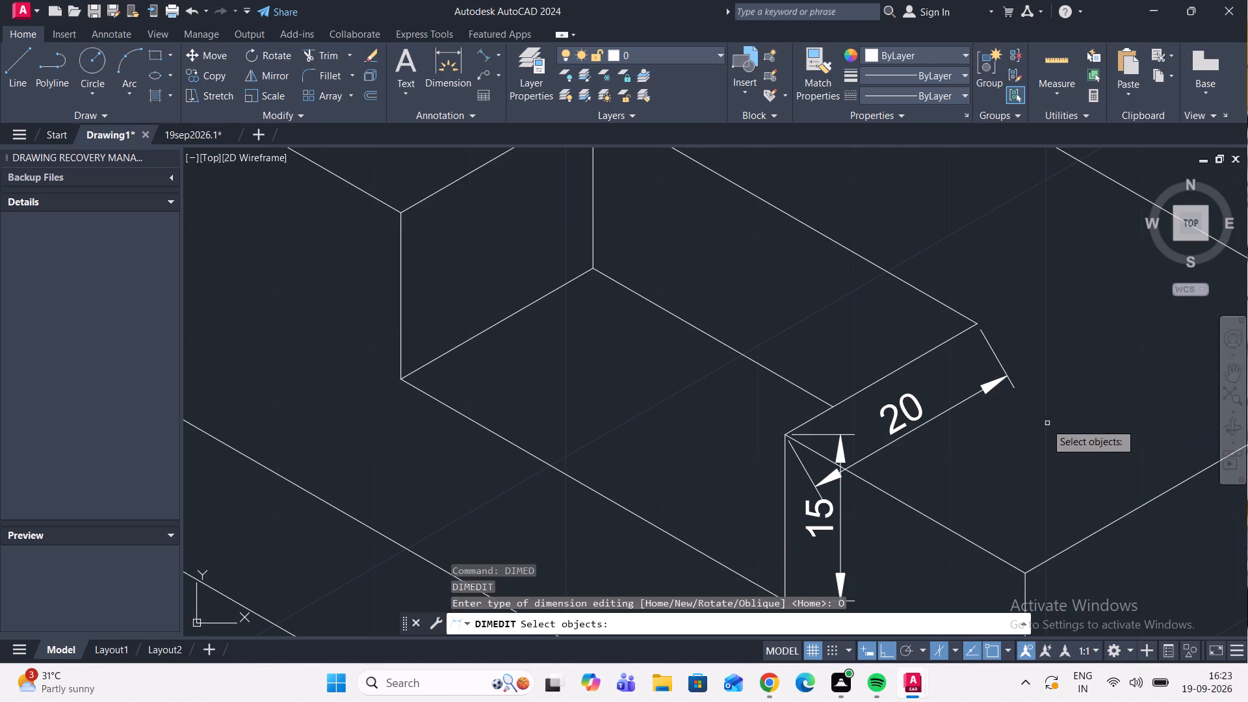
left_click(1000, 384)
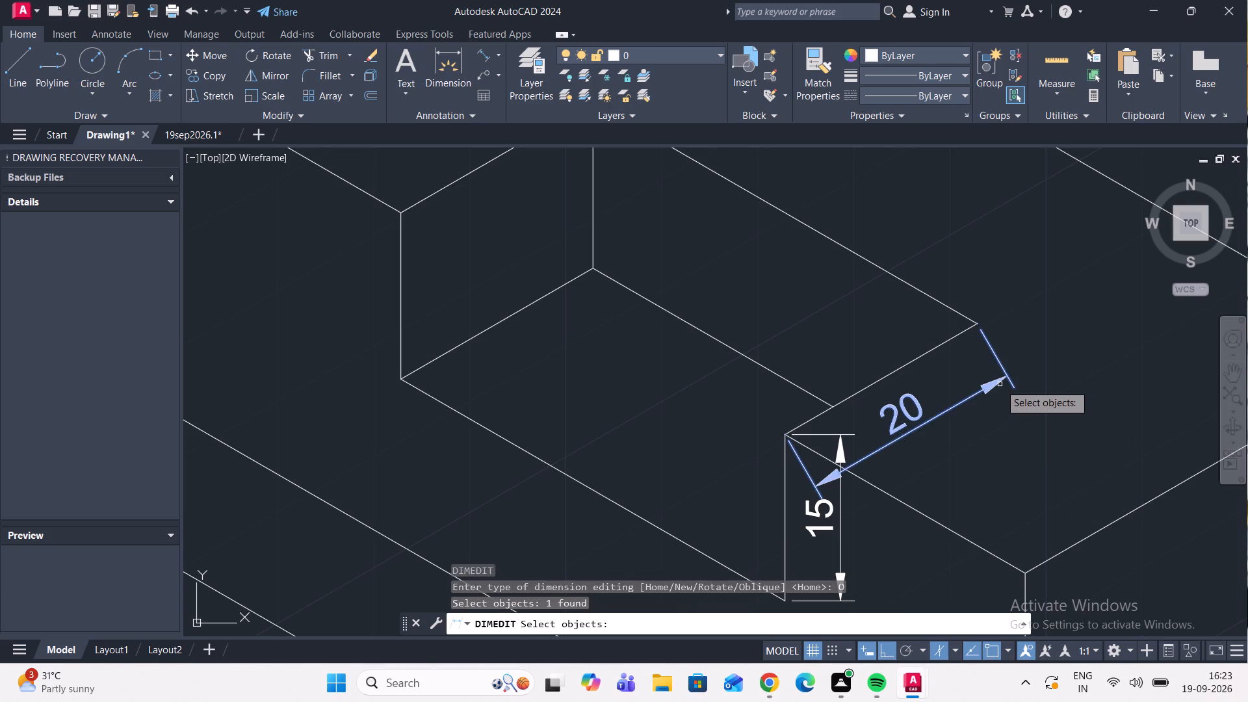
key("Return")
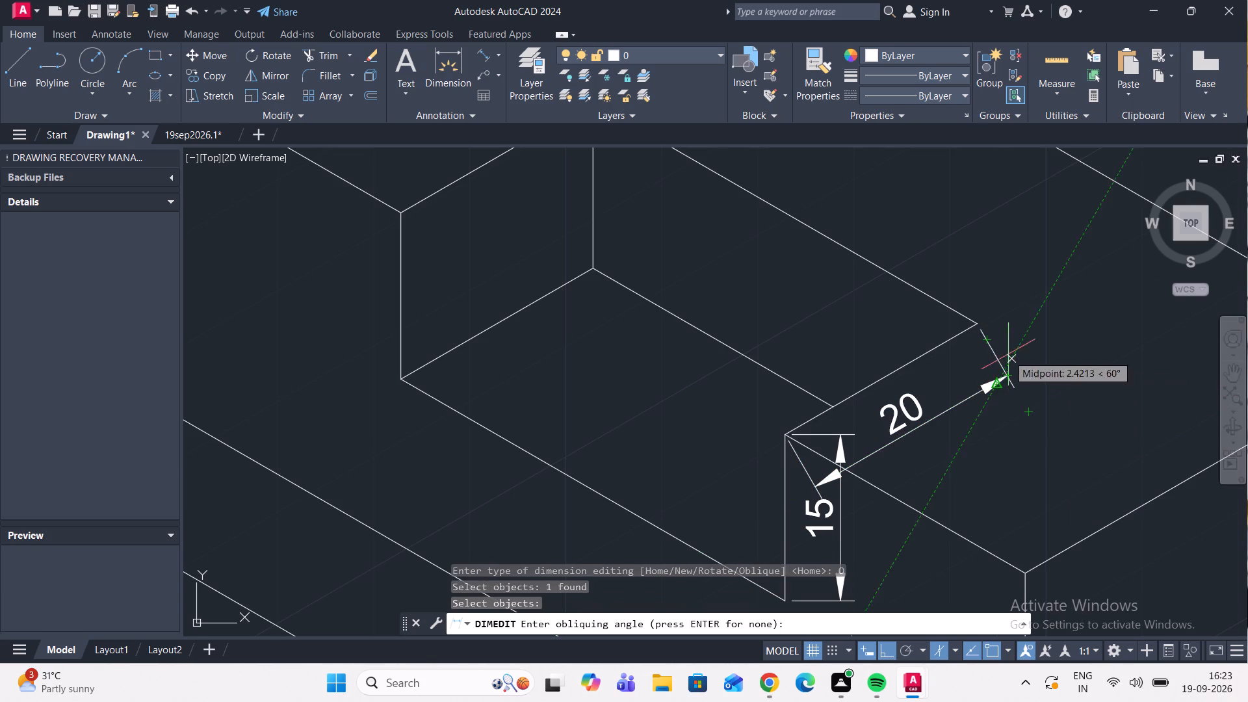
middle_click_drag(981, 328, 1039, 435)
scroll(1036, 428, "up", 3)
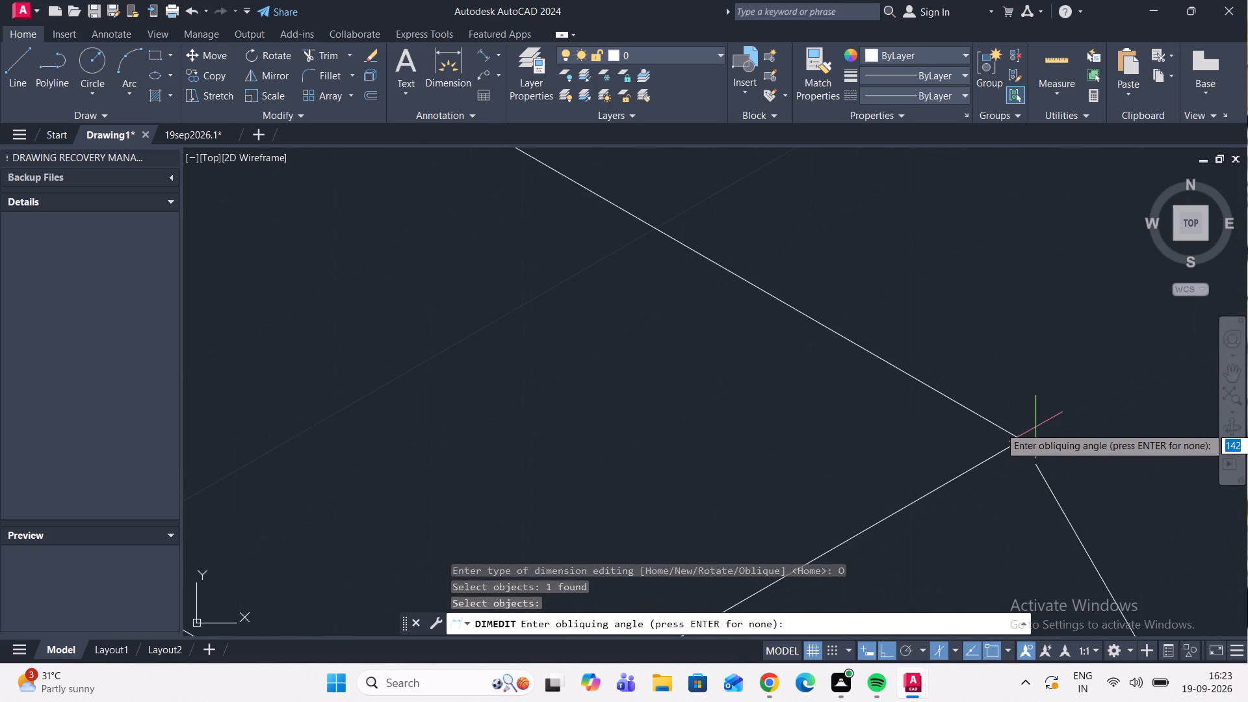
left_click(1019, 438)
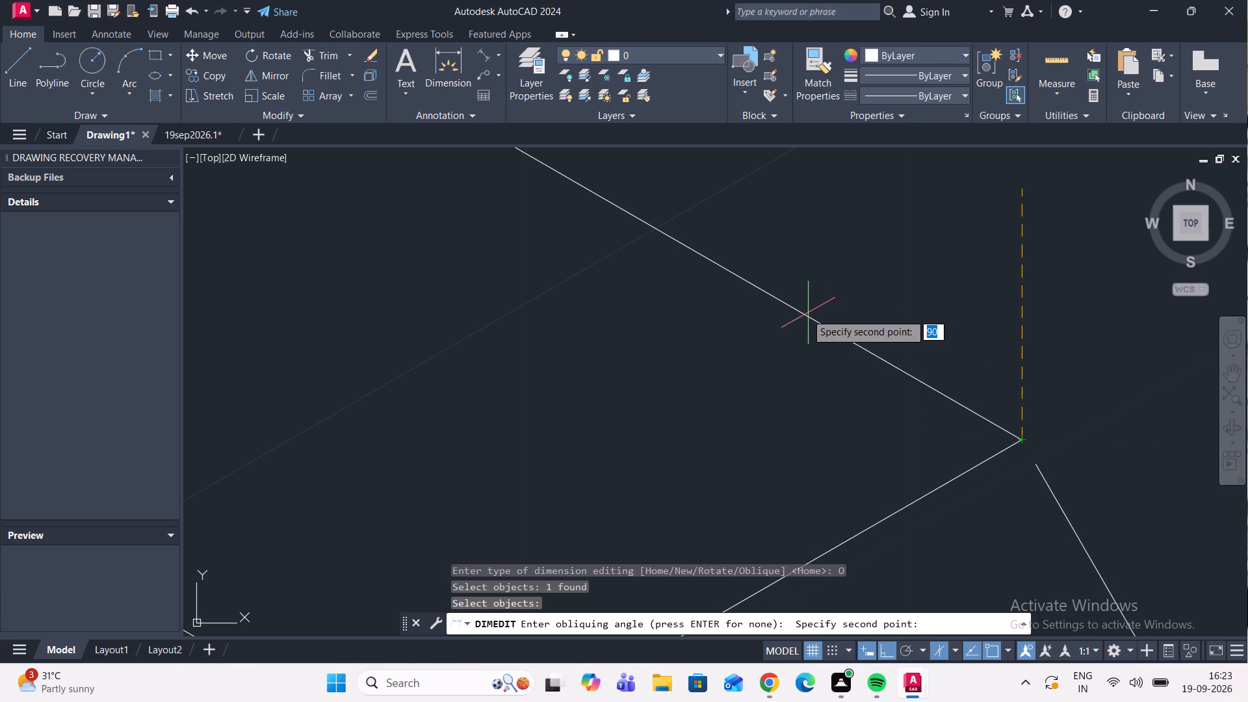
left_click(804, 317)
scroll(840, 300, "down", 5)
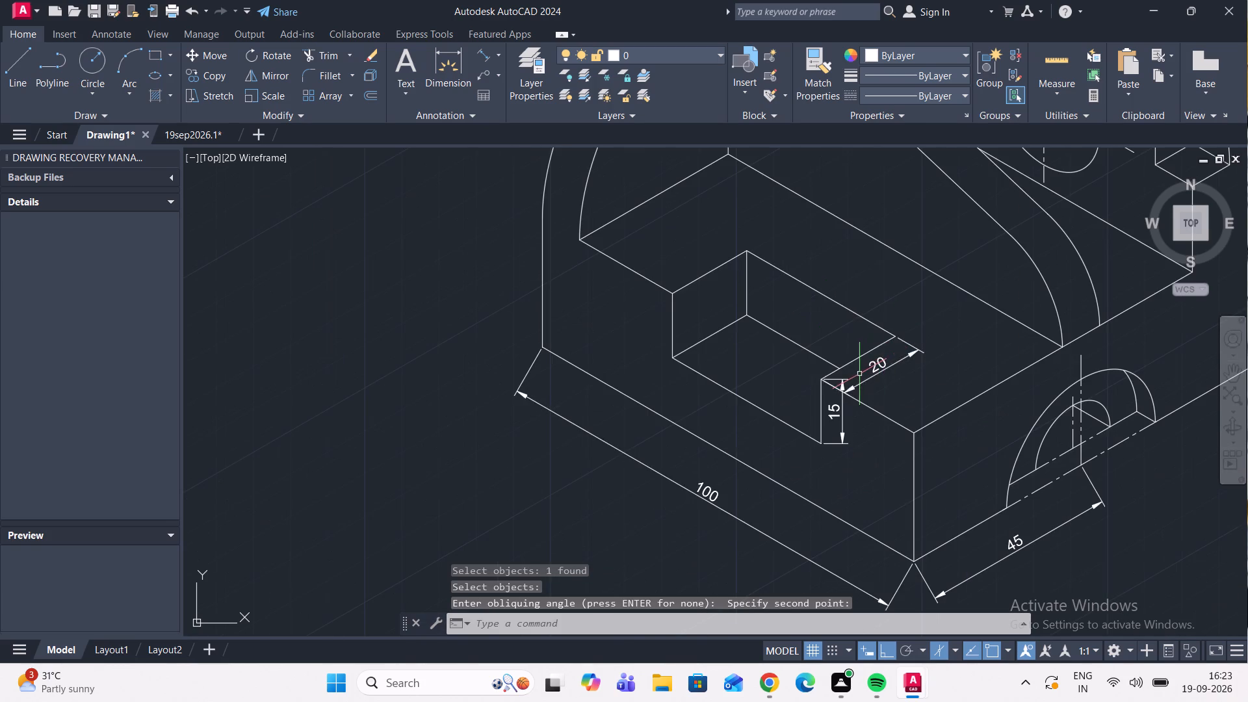
Oblique the notch's vertical dimension so its extension lines follow the base's long top edge from the notch corner.
scroll(859, 374, "up", 2)
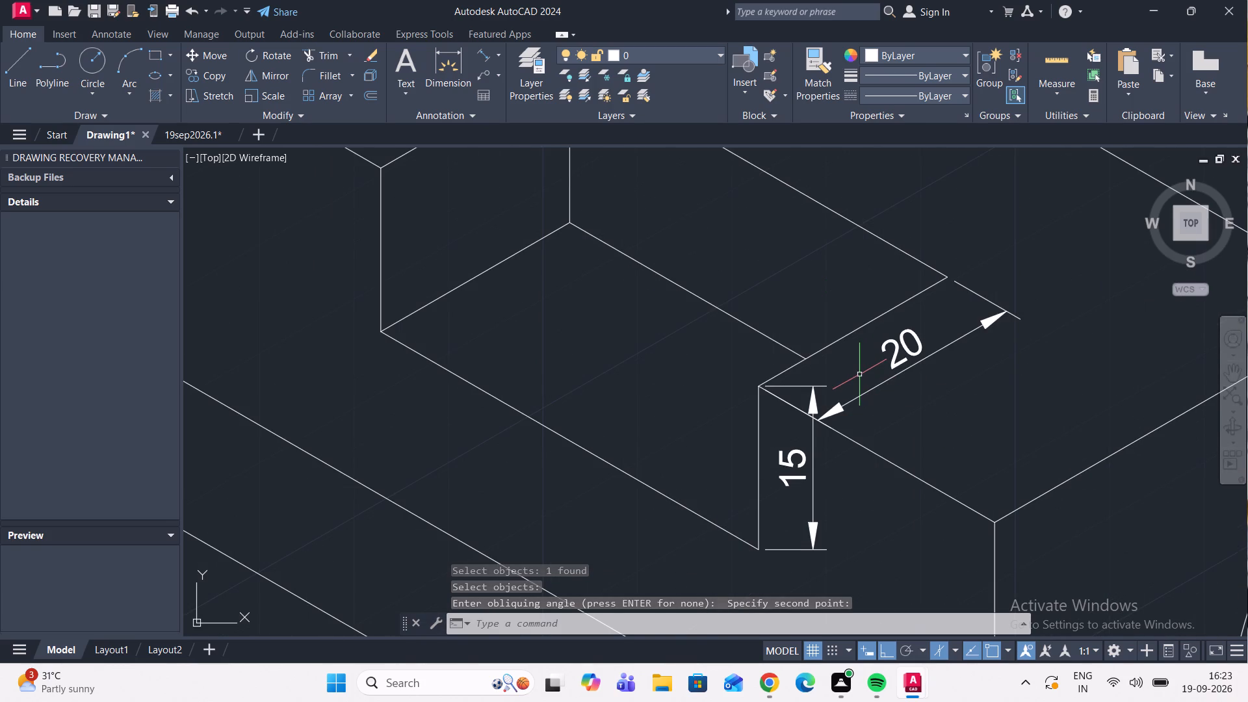
scroll(841, 404, "up", 1)
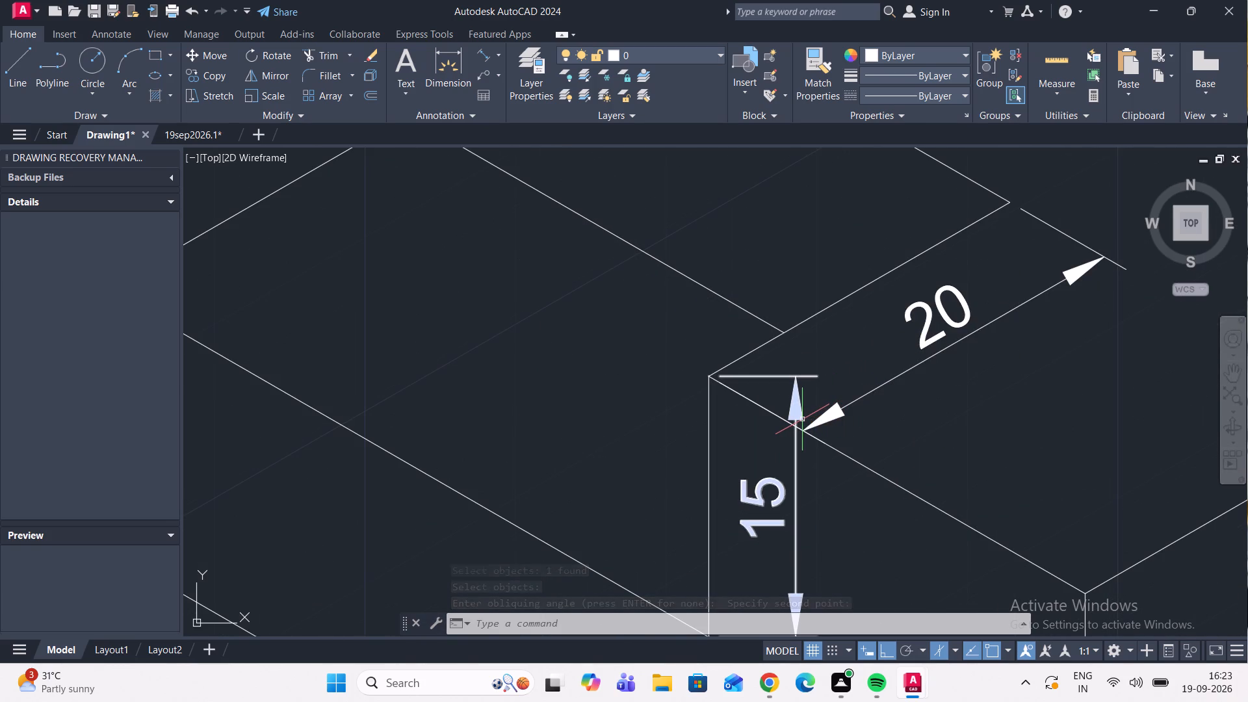
left_click(802, 419)
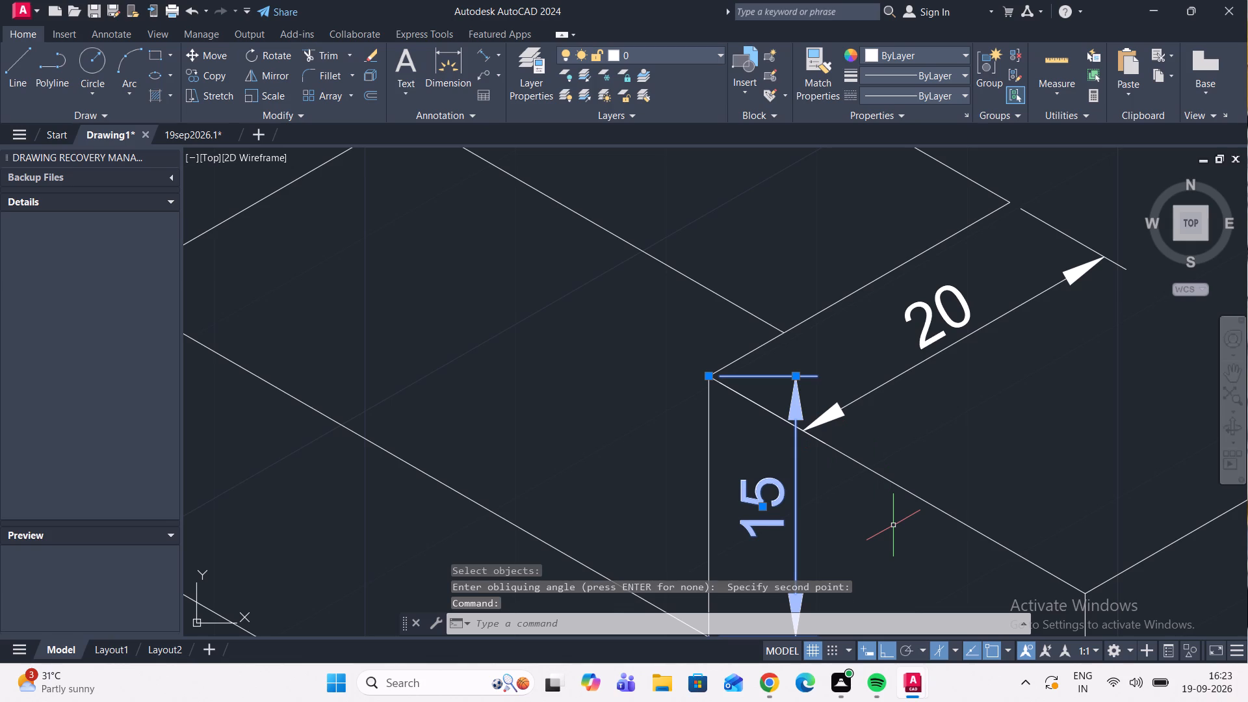
type("dimed")
key("Return")
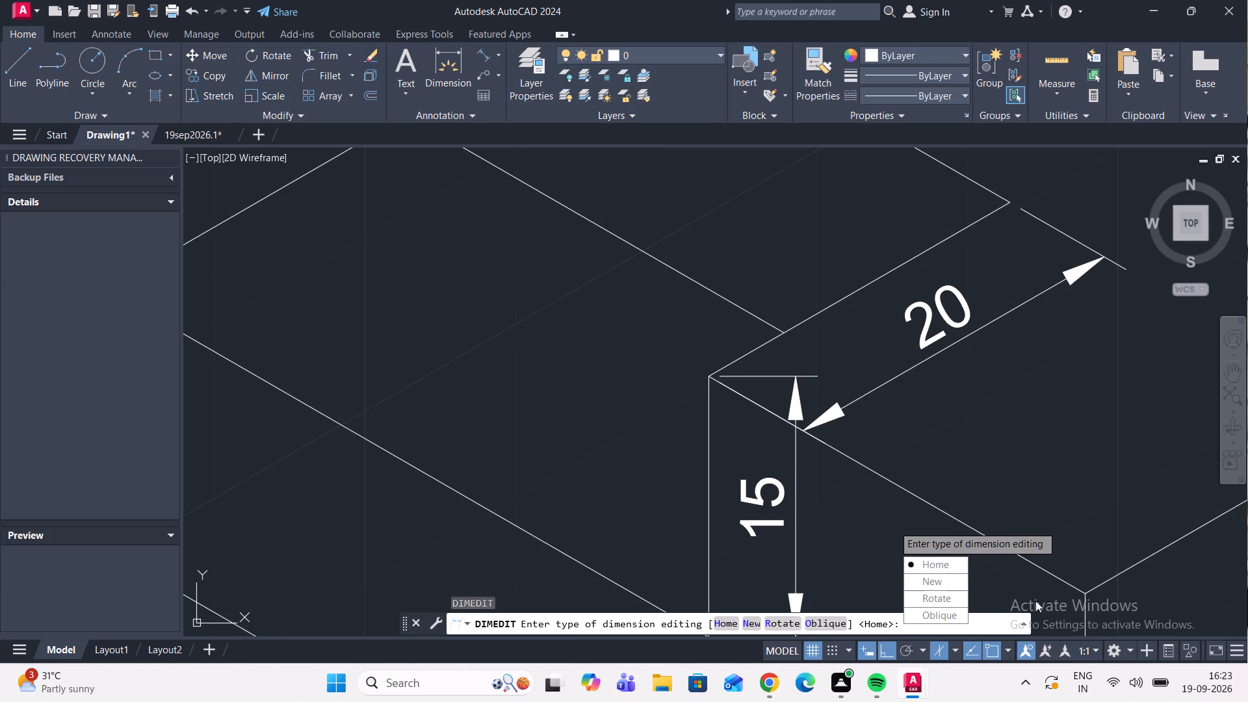
left_click_drag(948, 612, 893, 525)
scroll(867, 402, "down", 2)
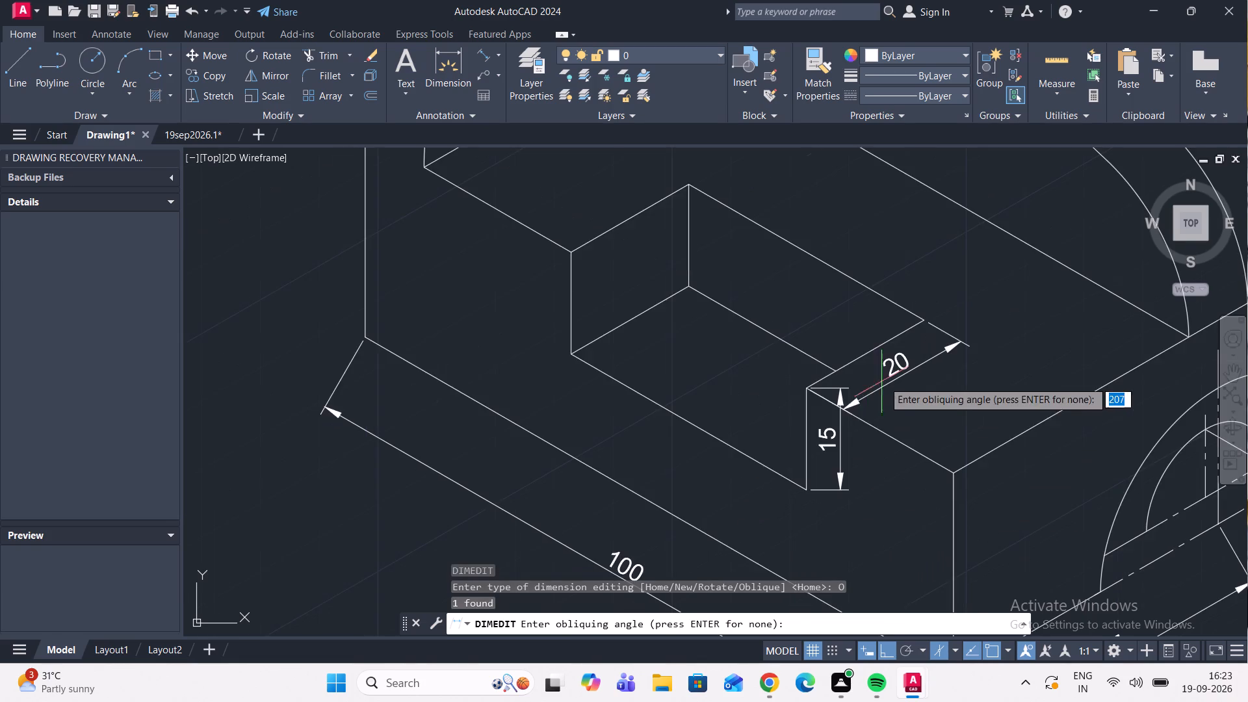
scroll(807, 393, "up", 3)
left_click(801, 376)
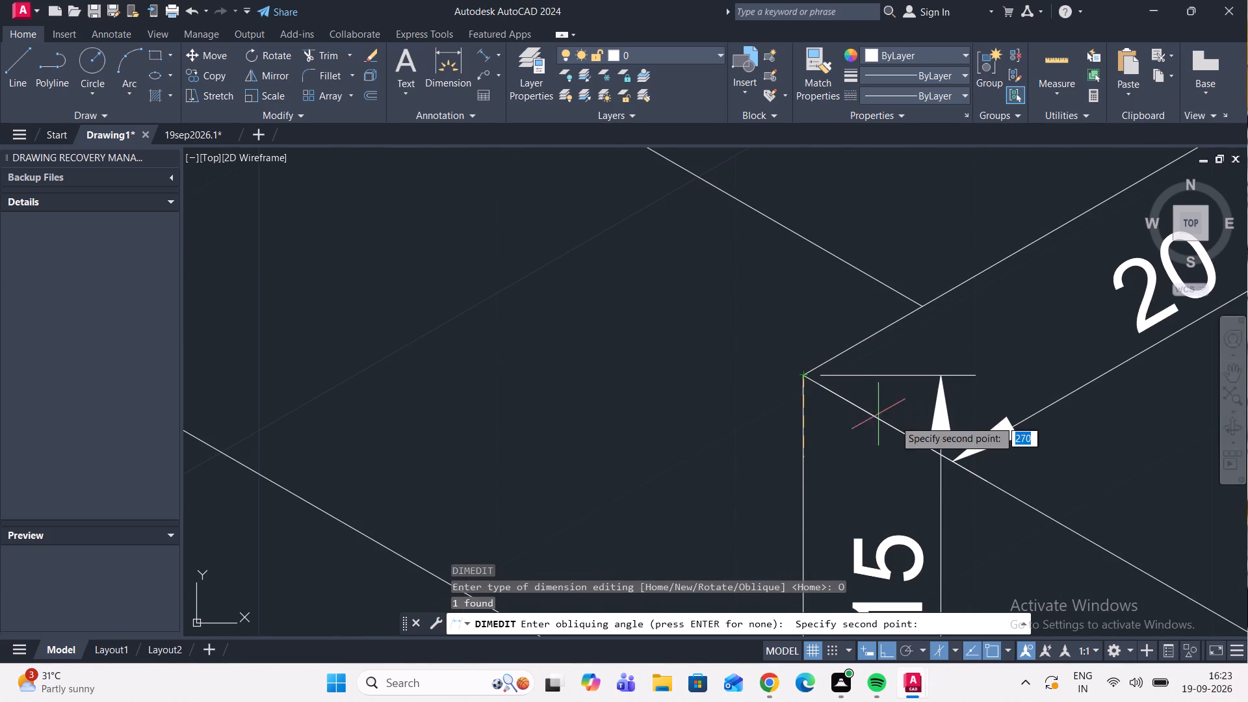
left_click(980, 480)
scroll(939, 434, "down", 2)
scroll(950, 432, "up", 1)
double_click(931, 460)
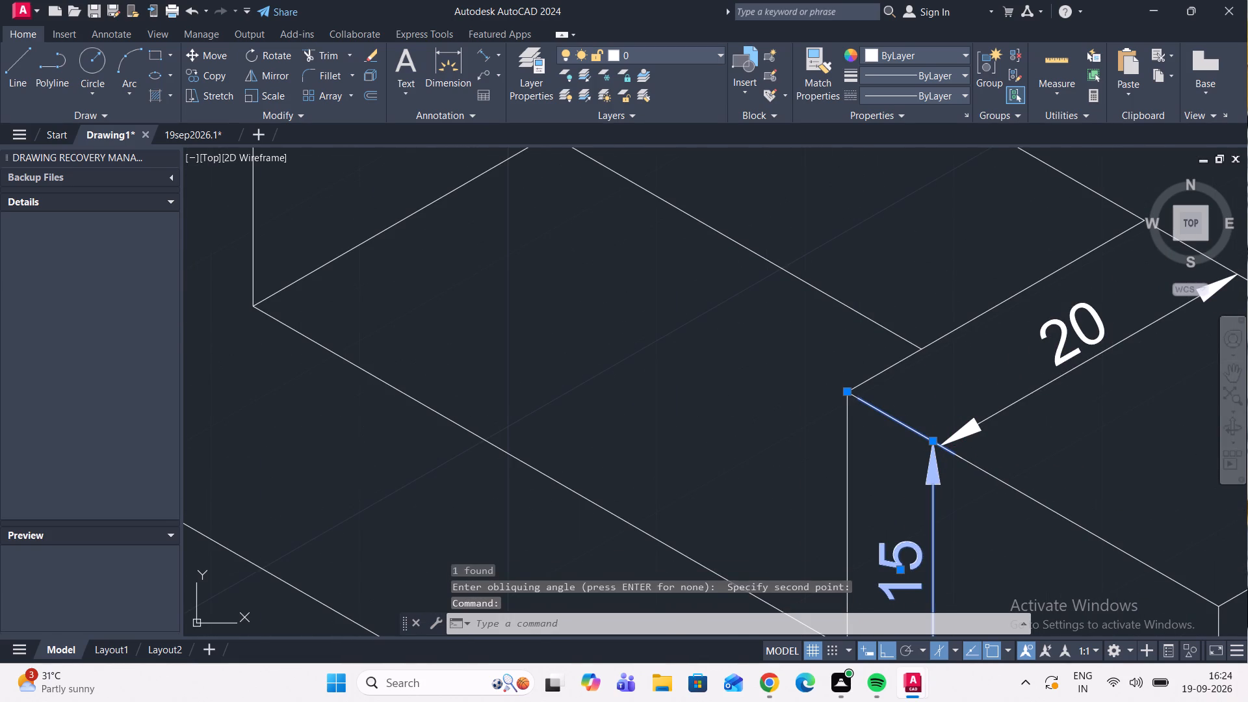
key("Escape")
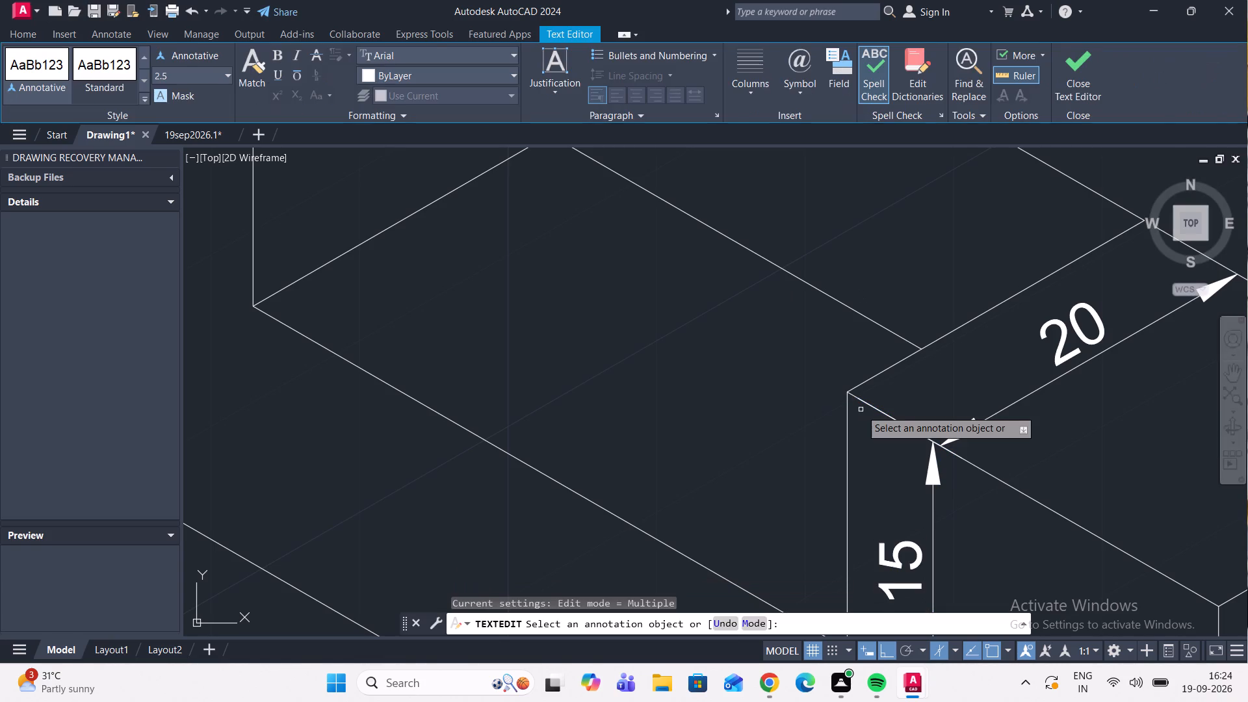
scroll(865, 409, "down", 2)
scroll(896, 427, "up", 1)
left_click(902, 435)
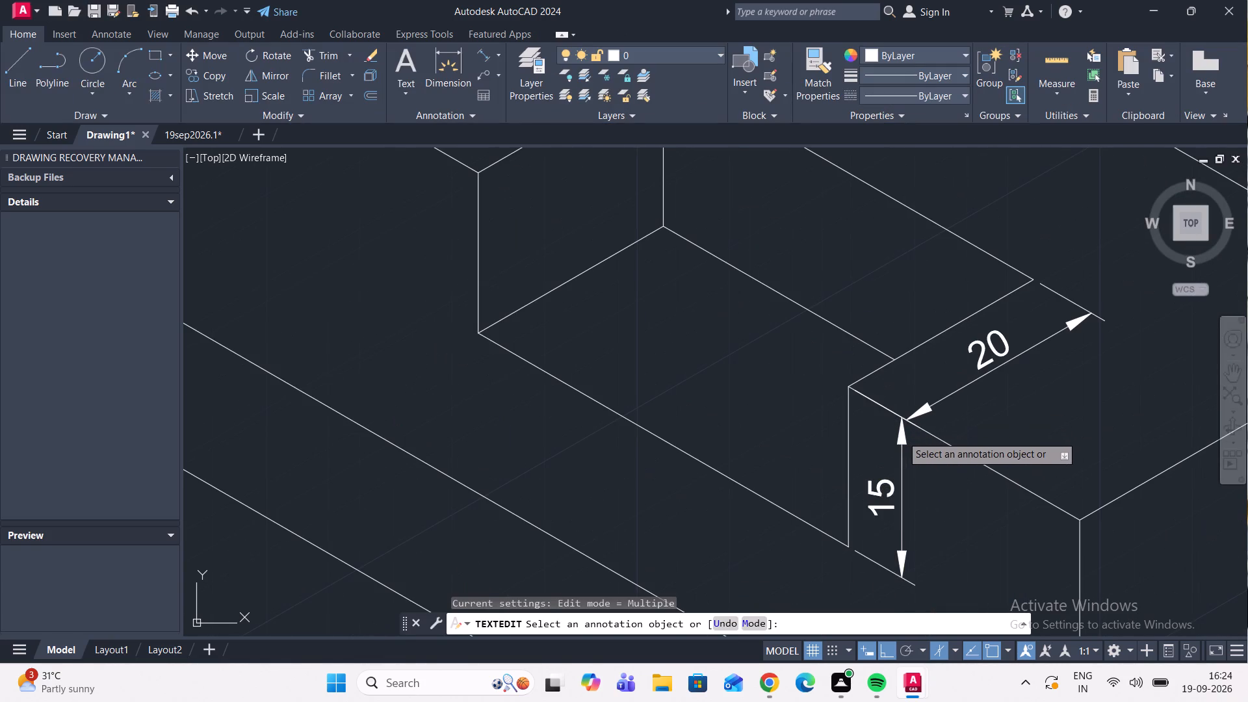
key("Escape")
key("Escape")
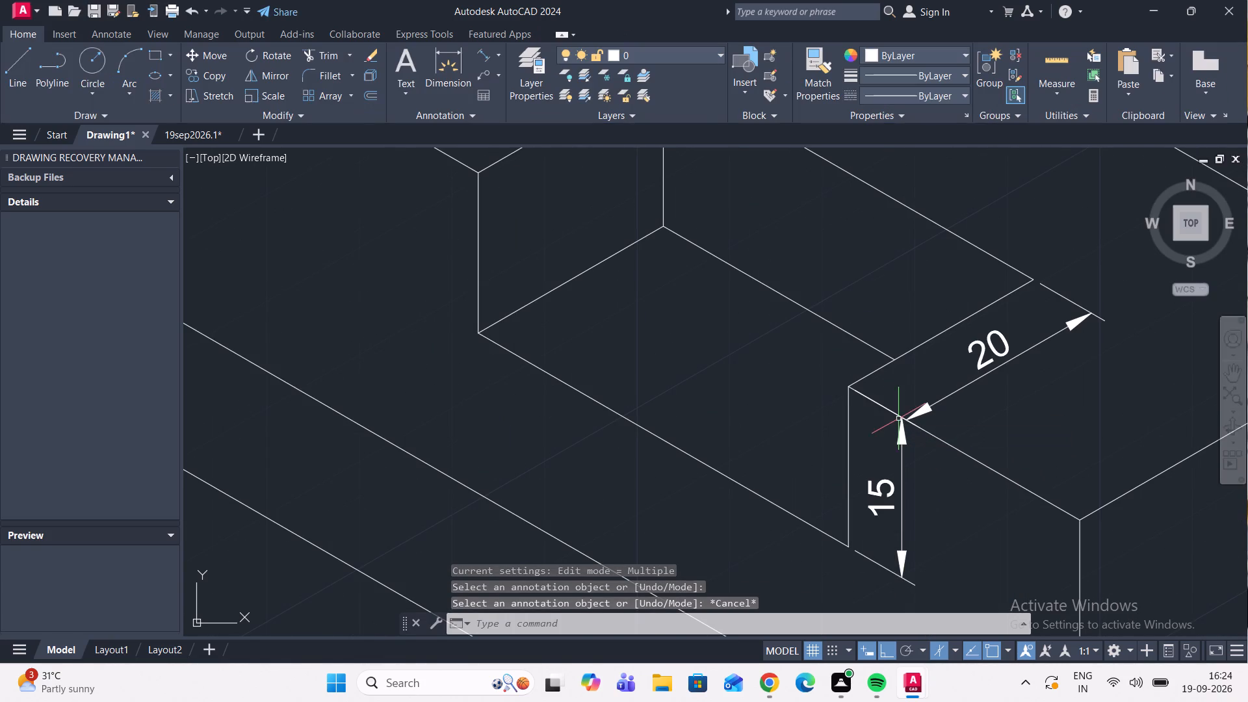
Stretch the notch's vertical dimension line slightly outward to meet the arrow tip of the notch's depth dimension.
left_click(903, 426)
left_click(902, 418)
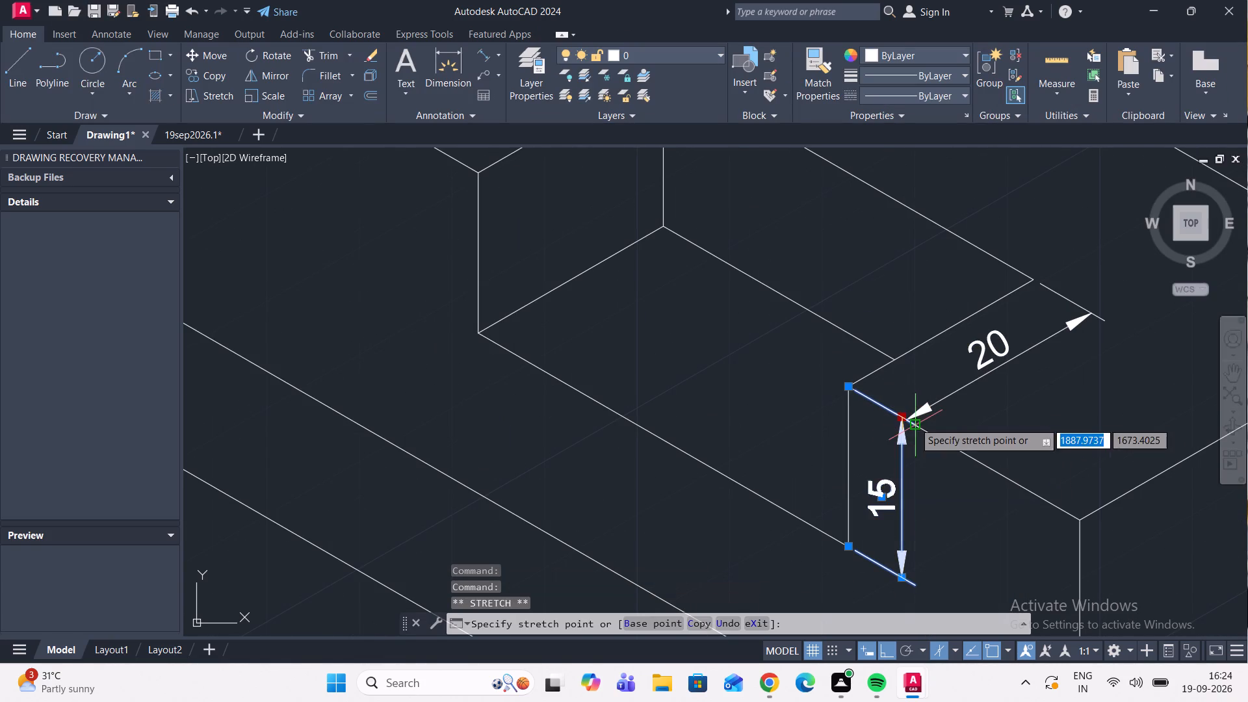
left_click(910, 419)
scroll(909, 411, "up", 1)
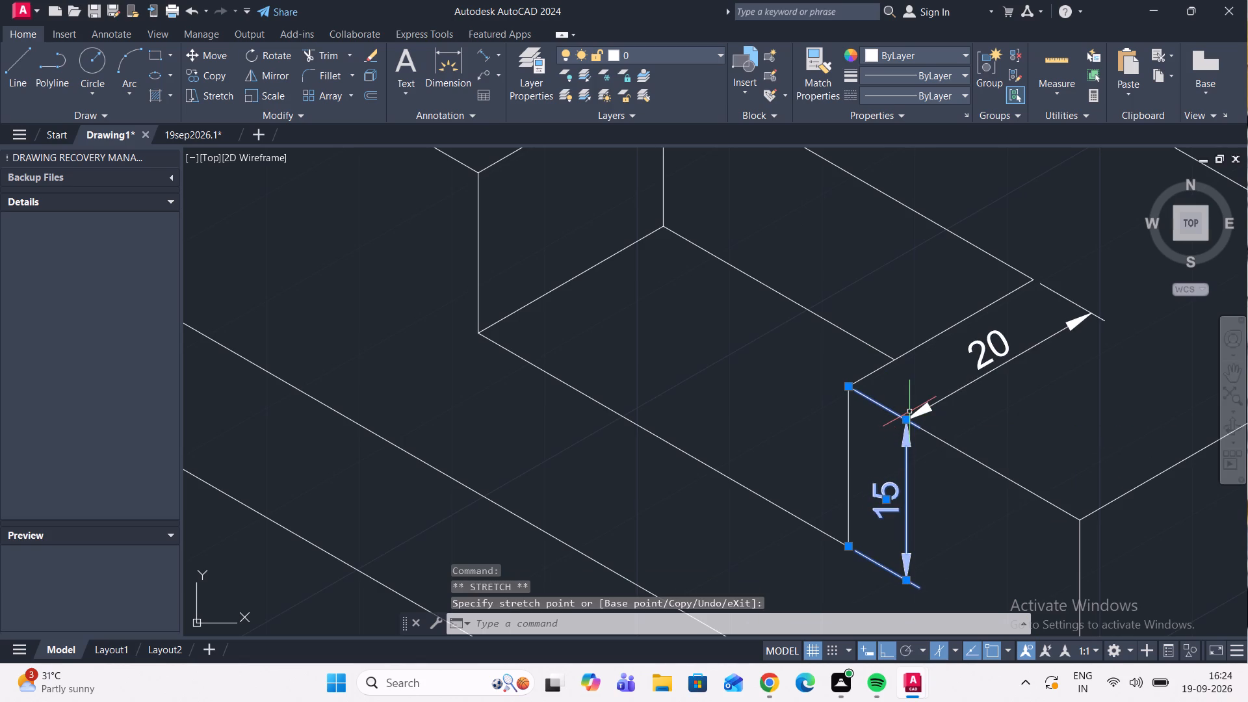
key("Escape")
Add an aligned dimension to the notch's long bottom front edge, placed just below the edge.
scroll(936, 396, "down", 2)
middle_click_drag(929, 369, 1015, 397)
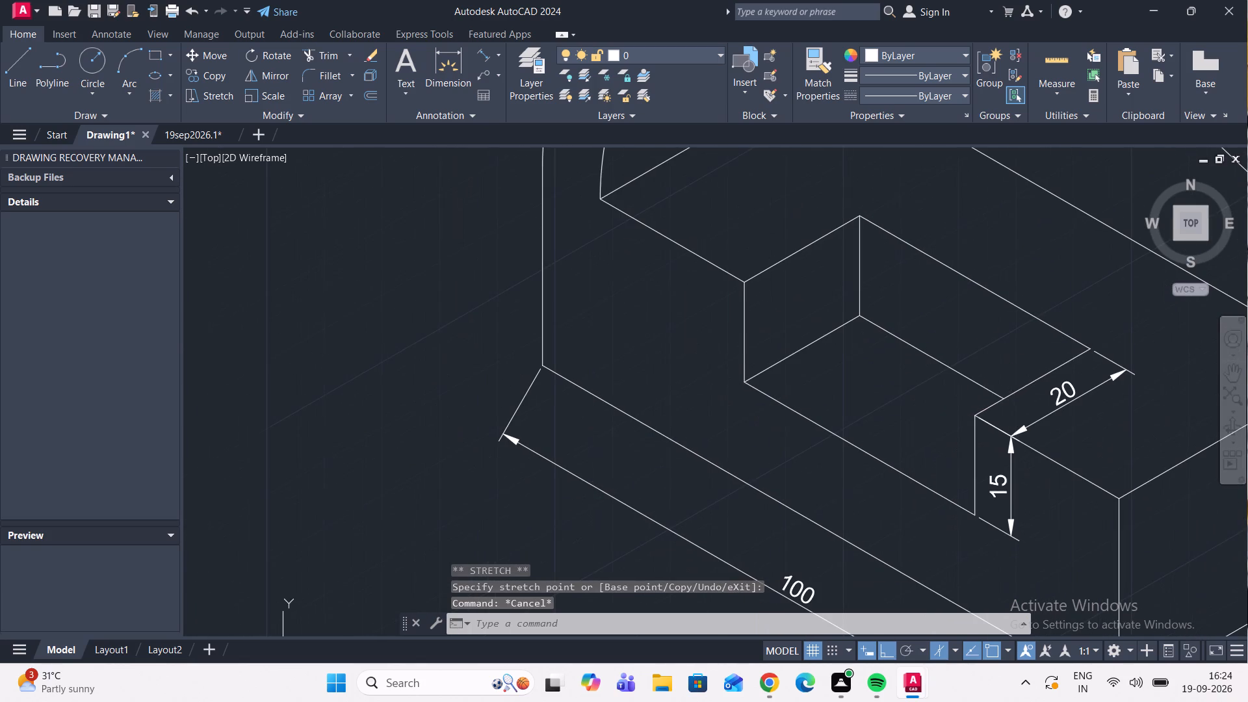
scroll(893, 322, "down", 1)
middle_click_drag(892, 378, 887, 333)
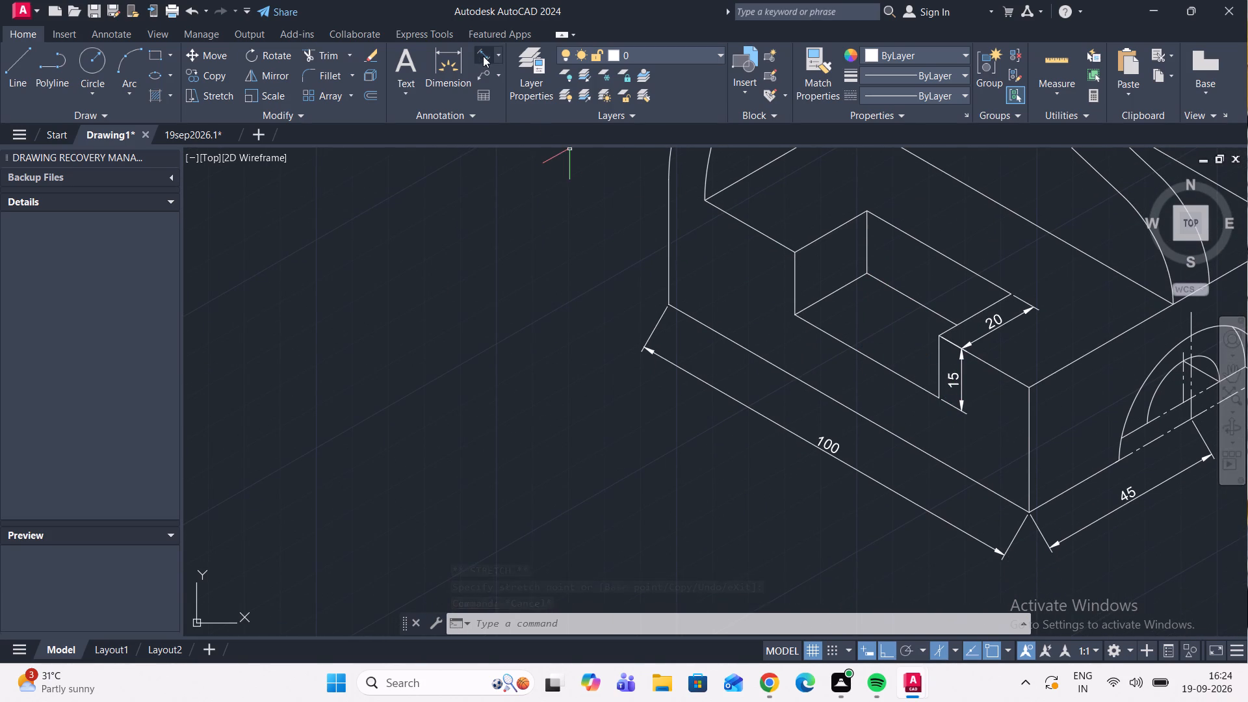
left_click(483, 56)
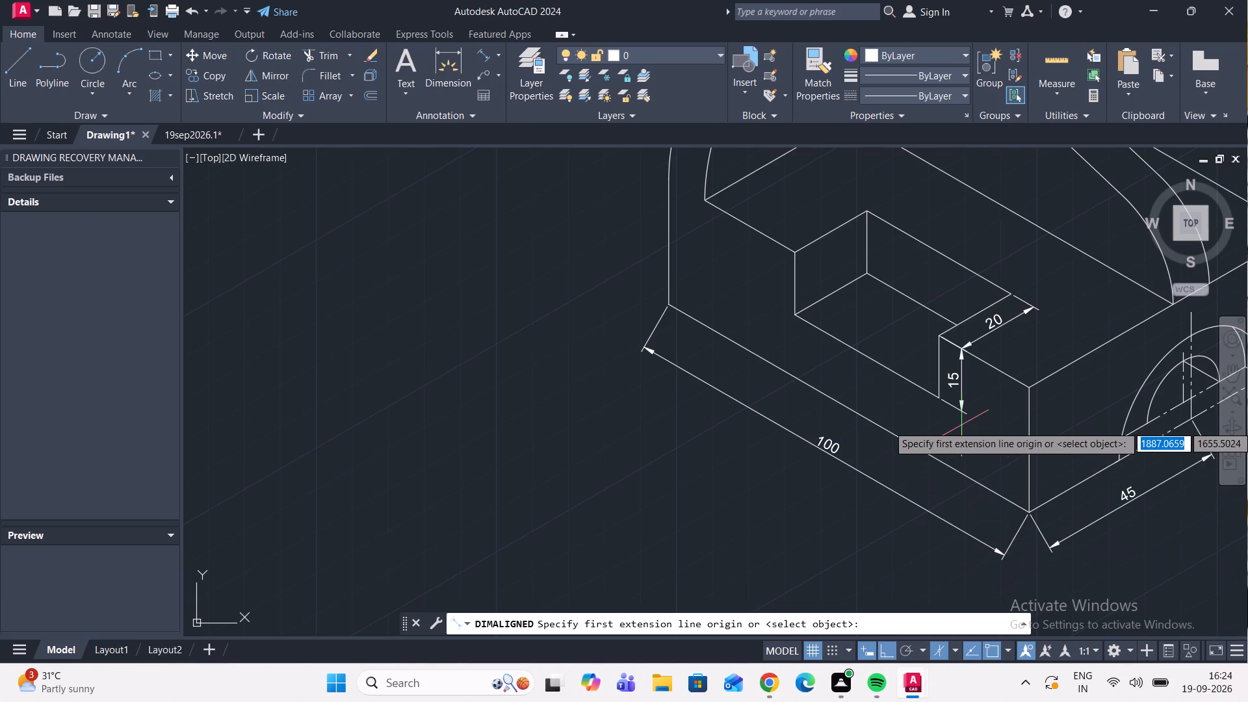
scroll(961, 425, "up", 1)
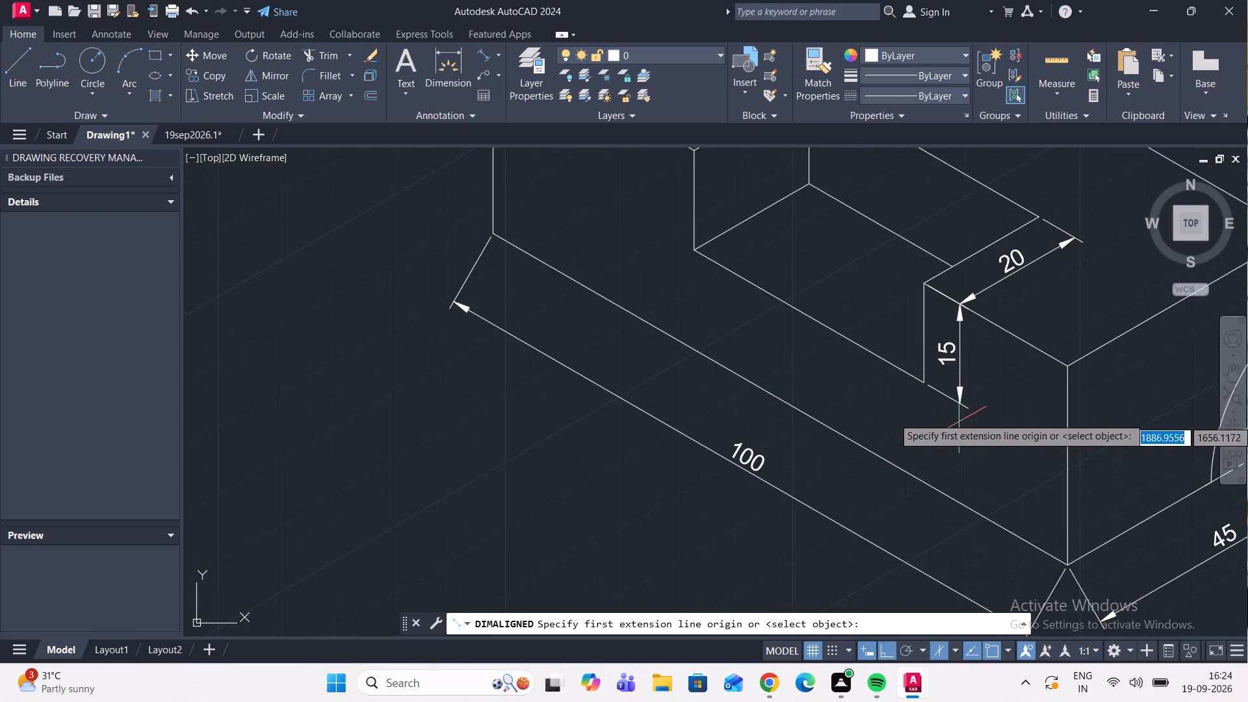
scroll(923, 380, "up", 4)
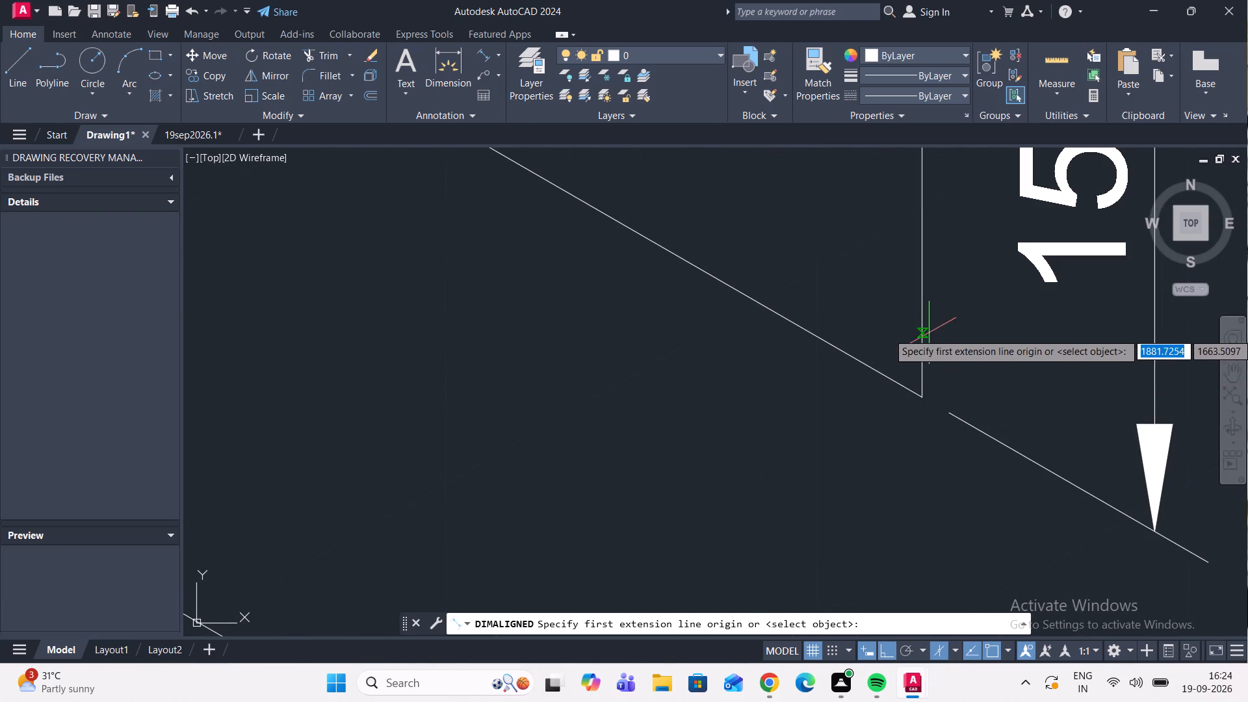
left_click(921, 394)
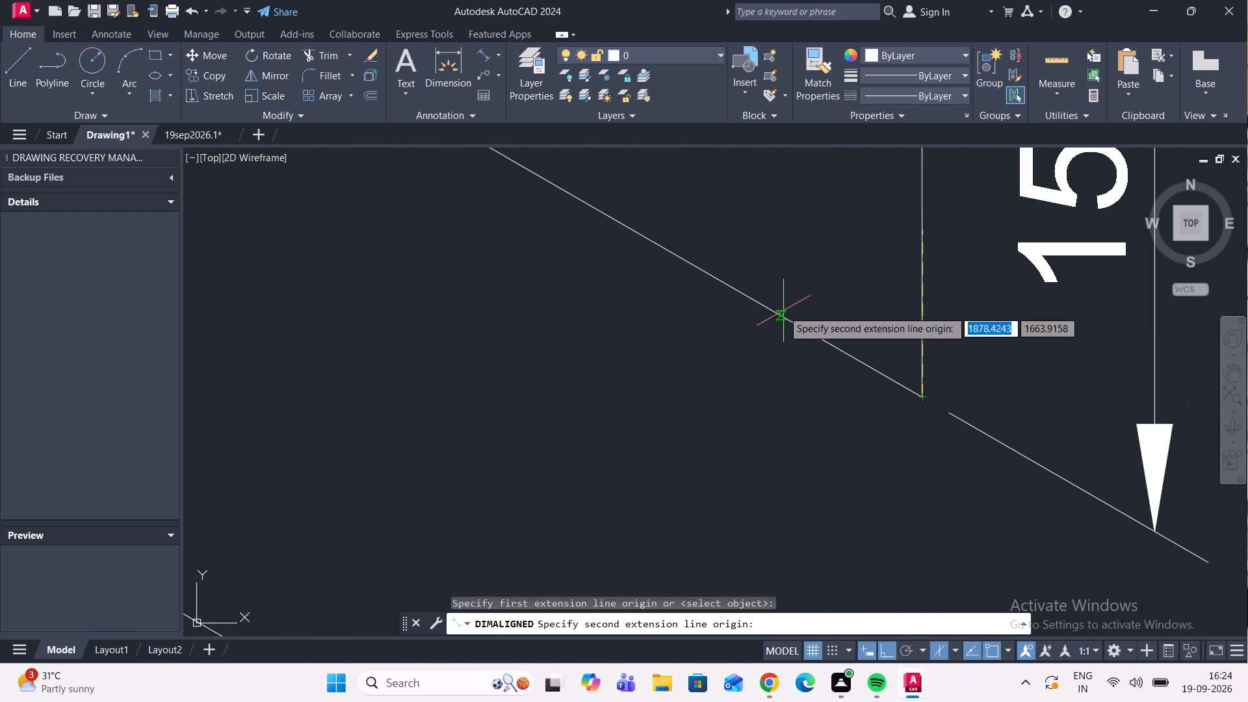
scroll(780, 307, "down", 3)
middle_click_drag(801, 319, 1164, 469)
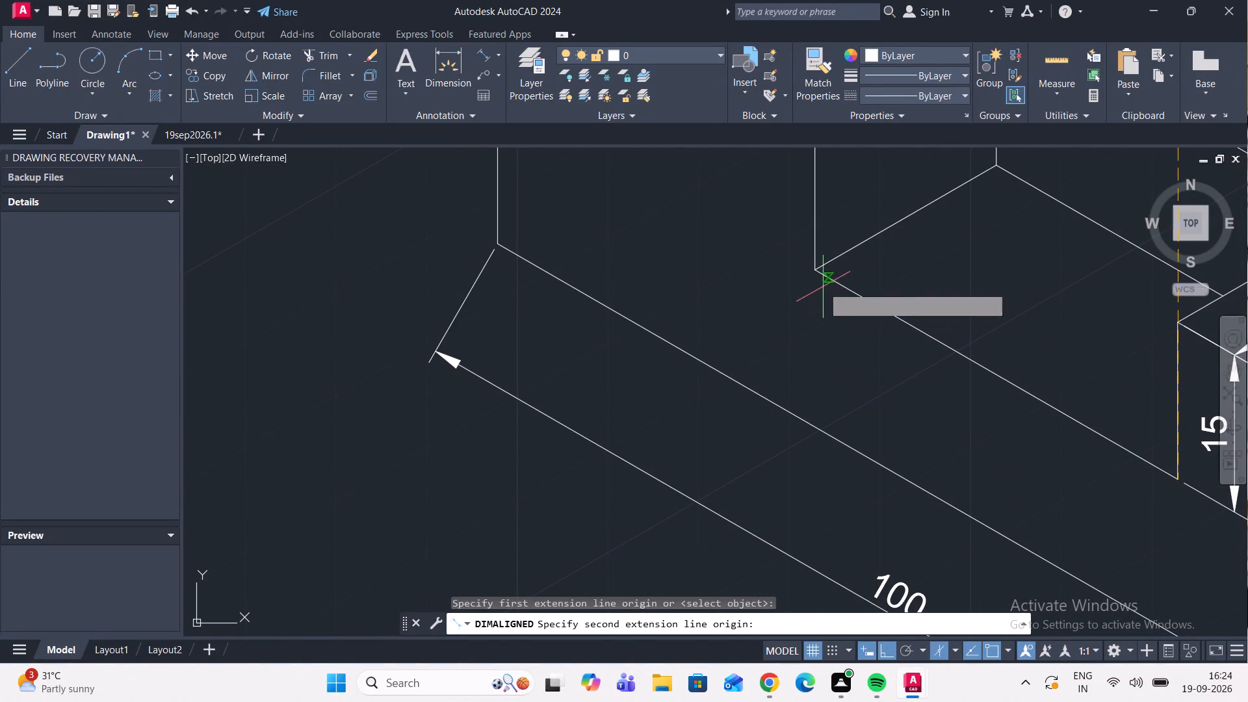
left_click(814, 272)
left_click(825, 333)
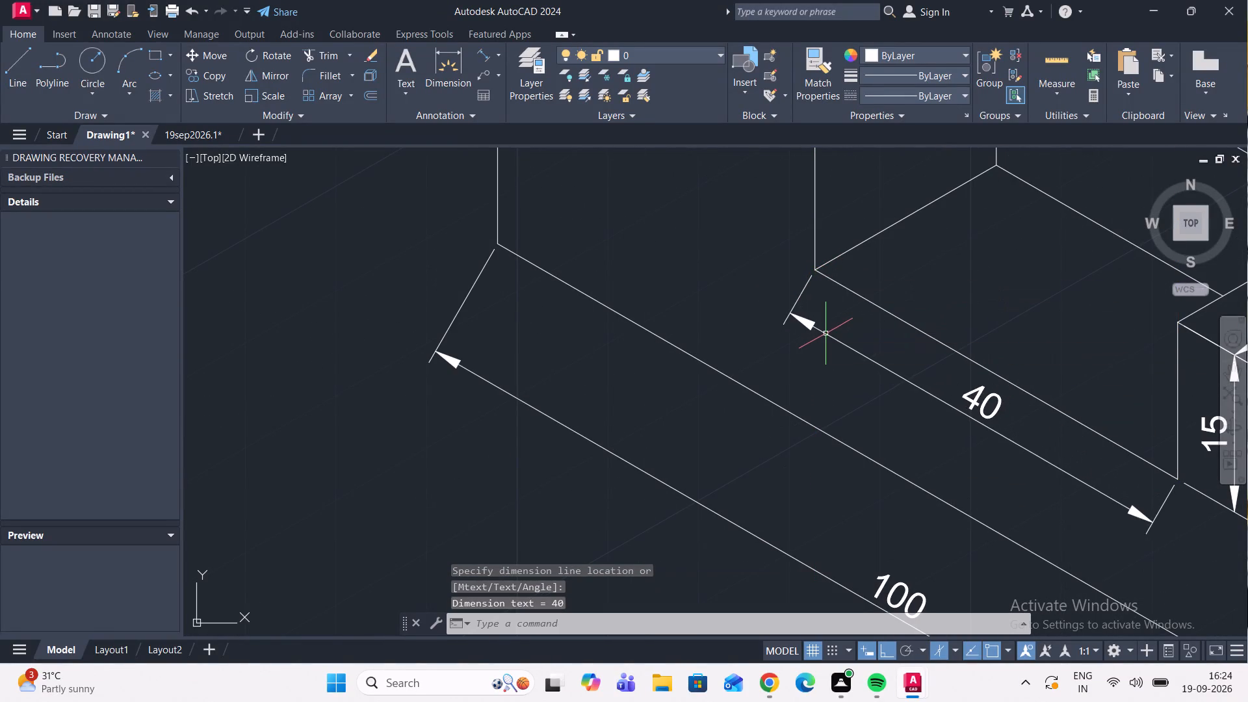
Oblique the notch's length dimension so its extension lines run parallel to the notch's vertical edge at the far end.
scroll(861, 361, "up", 2)
left_click(872, 367)
left_click(769, 302)
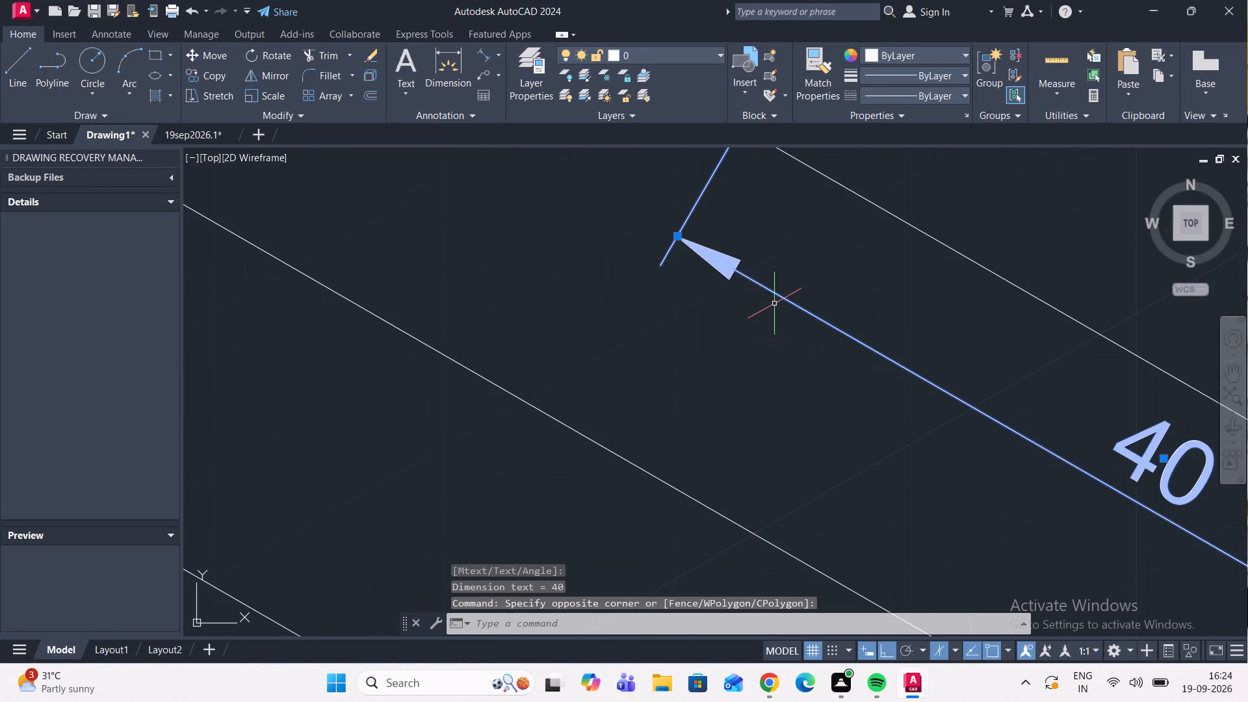
type("dim")
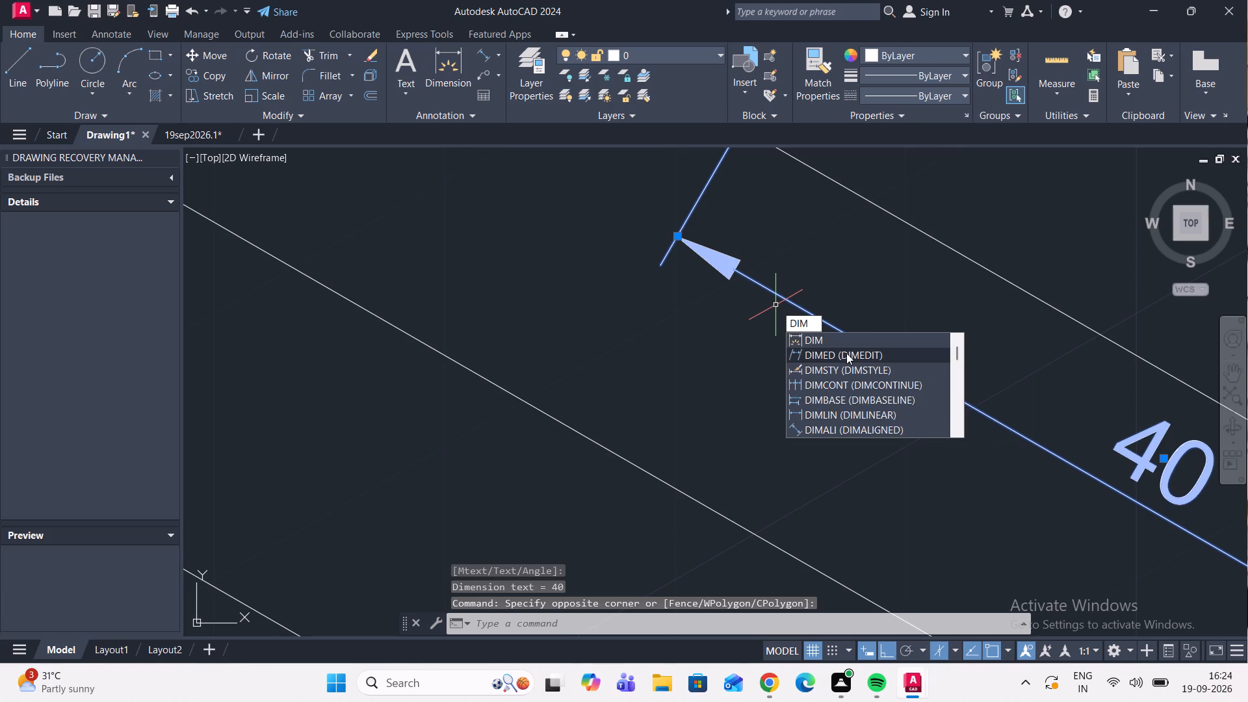
left_click(846, 353)
left_click_drag(904, 439, 846, 353)
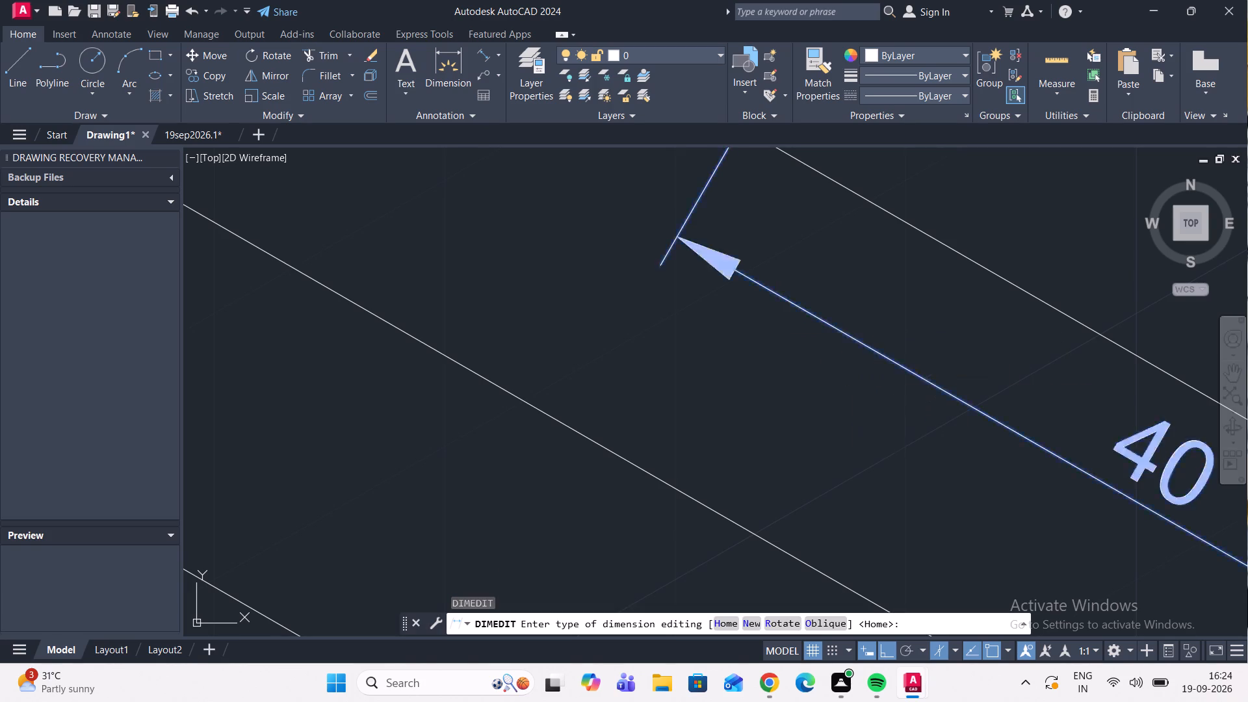
middle_click_drag(848, 278, 887, 549)
middle_click_drag(785, 317, 790, 358)
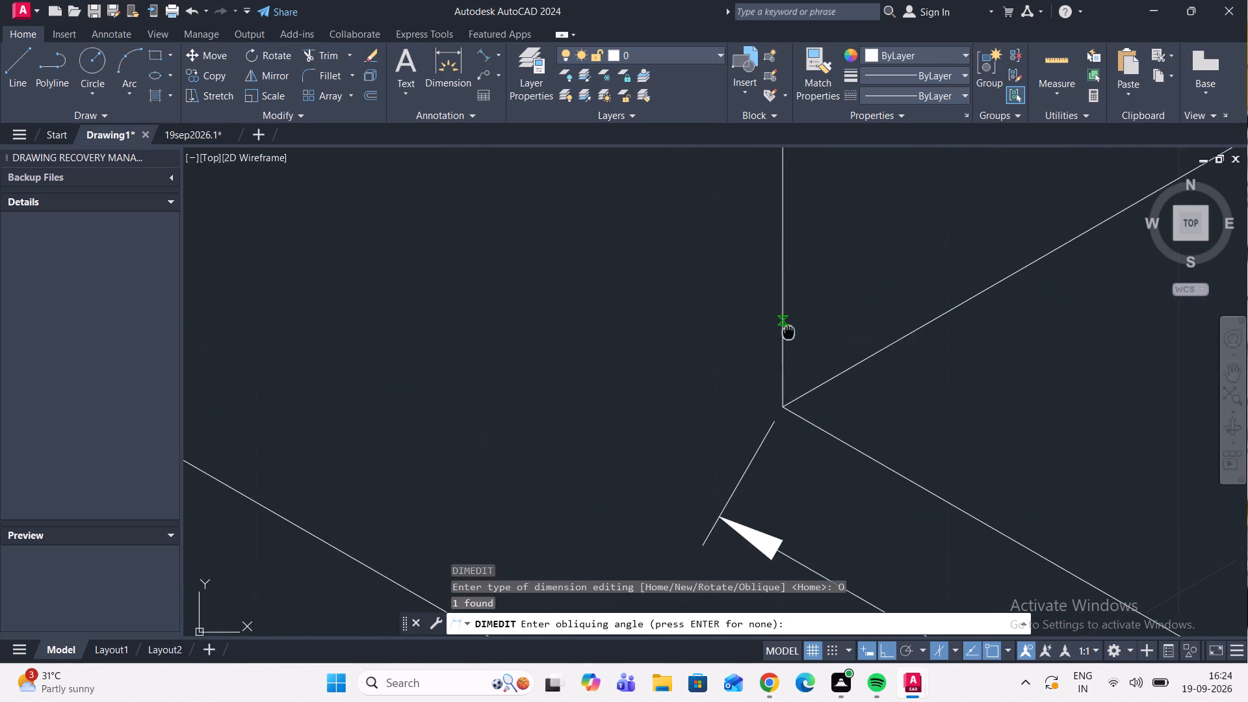
middle_click_drag(790, 358, 805, 525)
left_click(799, 210)
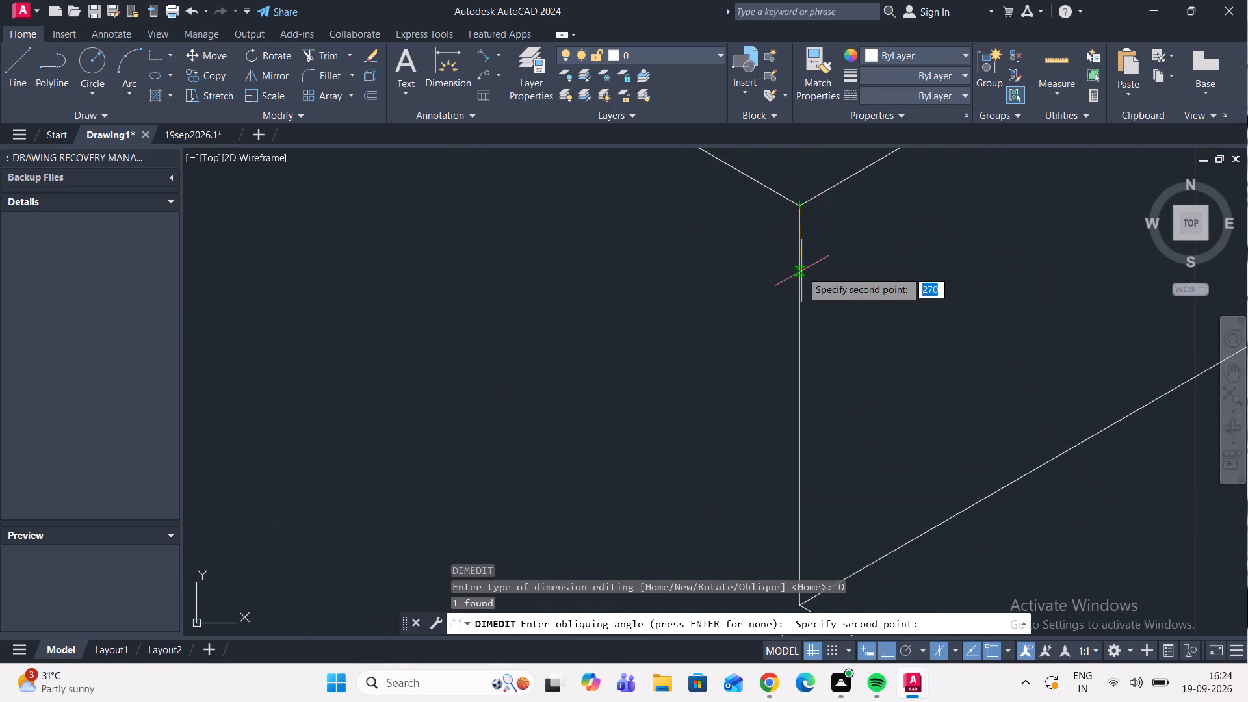
scroll(802, 272, "down", 3)
scroll(811, 369, "up", 3)
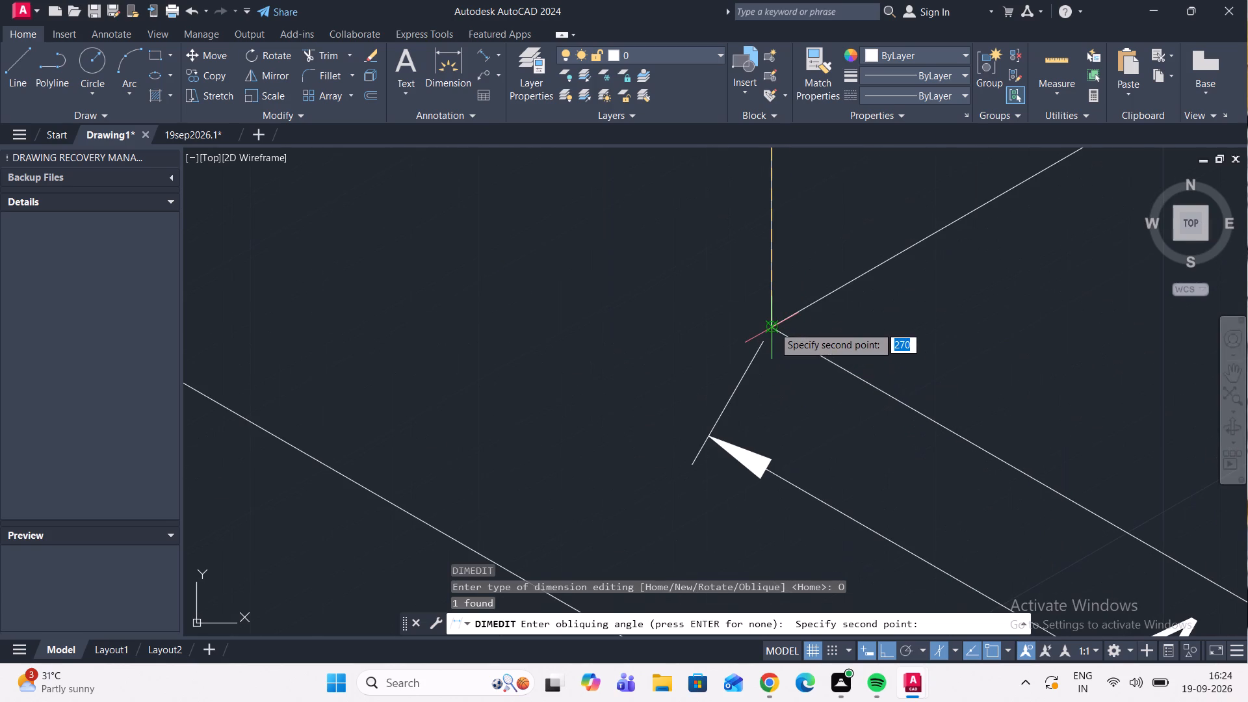
left_click(773, 326)
scroll(877, 318, "down", 3)
middle_click_drag(910, 339, 788, 305)
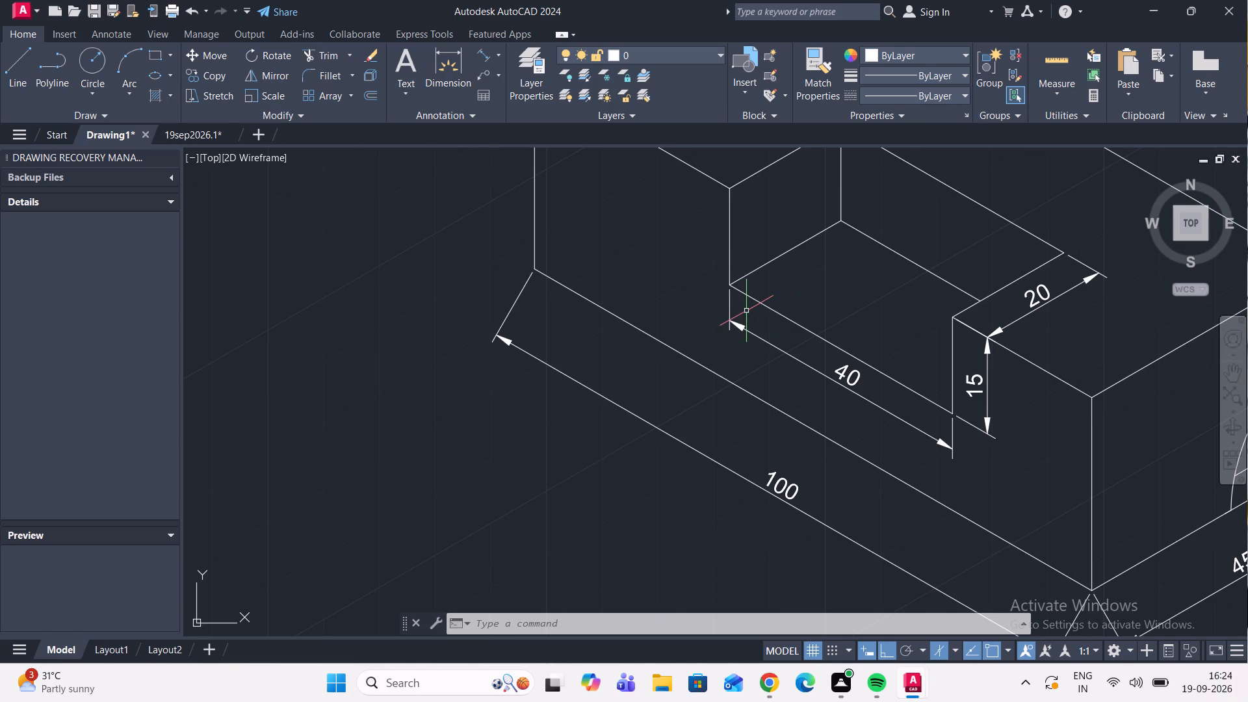
With Ortho off, place a multileader pointing at the outer arc of the base's semicircular end recess, landing outside the part's end face.
scroll(761, 312, "down", 2)
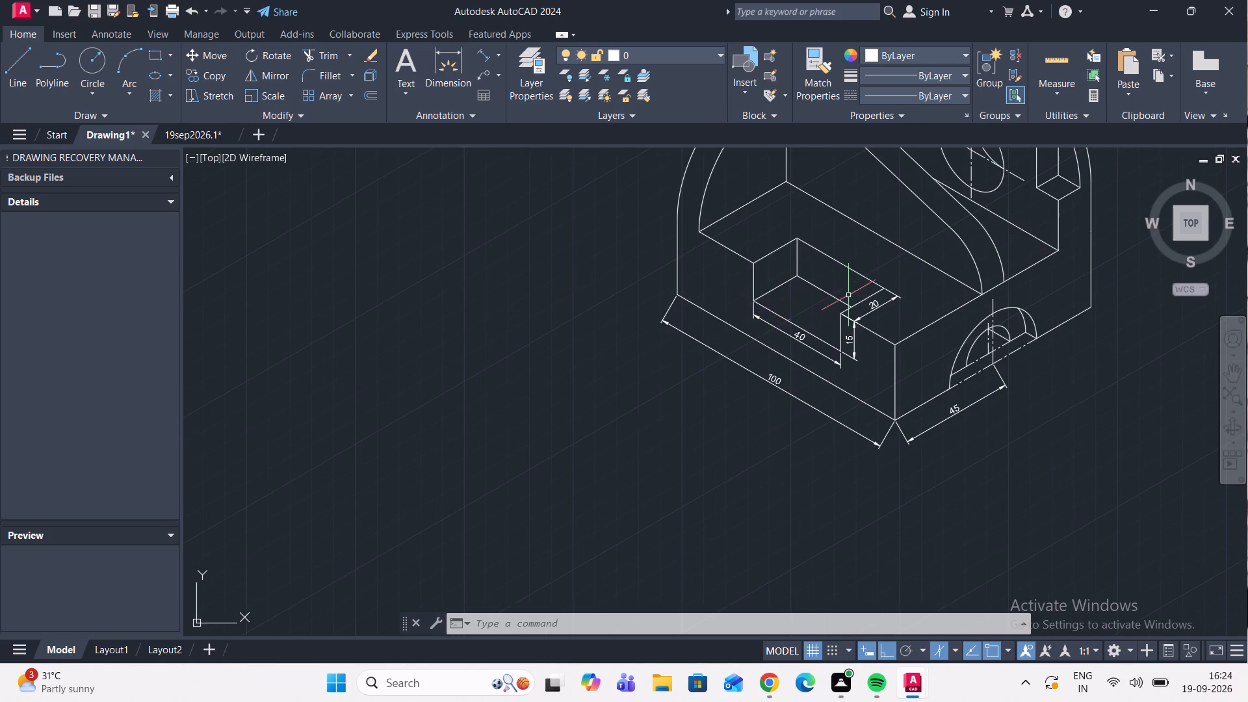
middle_click_drag(937, 351, 801, 367)
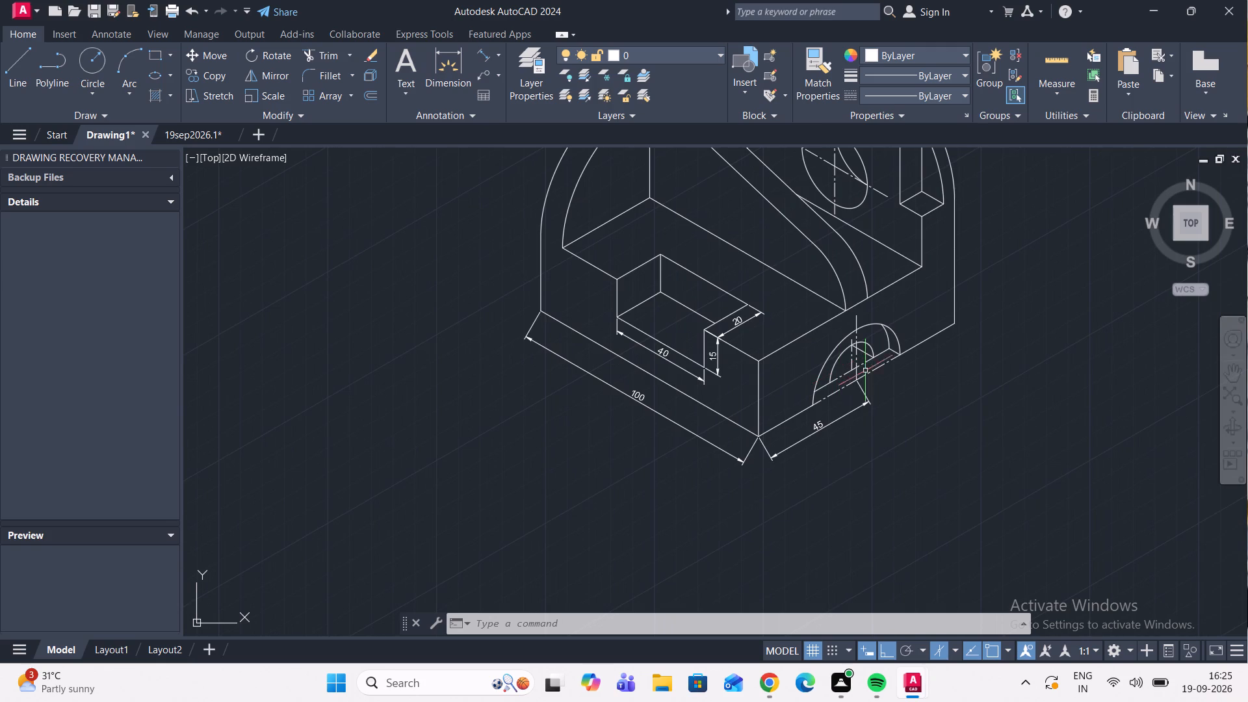
scroll(859, 379, "up", 2)
middle_click_drag(890, 382, 798, 424)
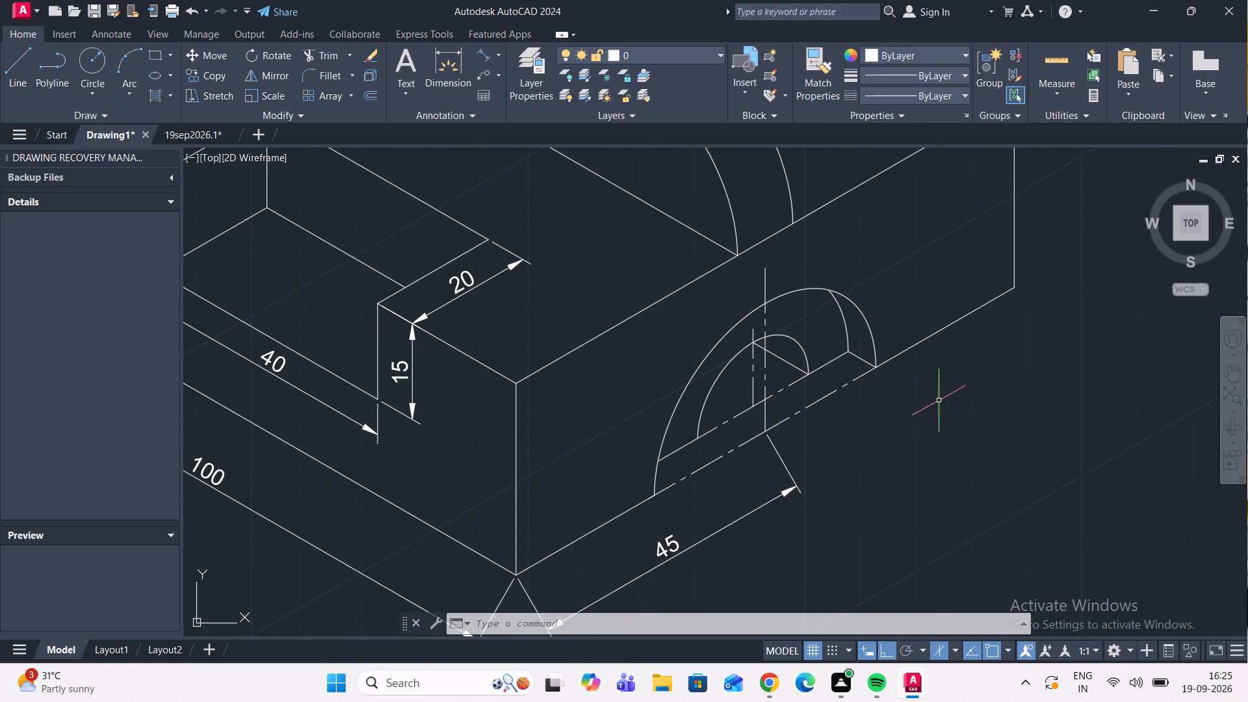
left_click(489, 71)
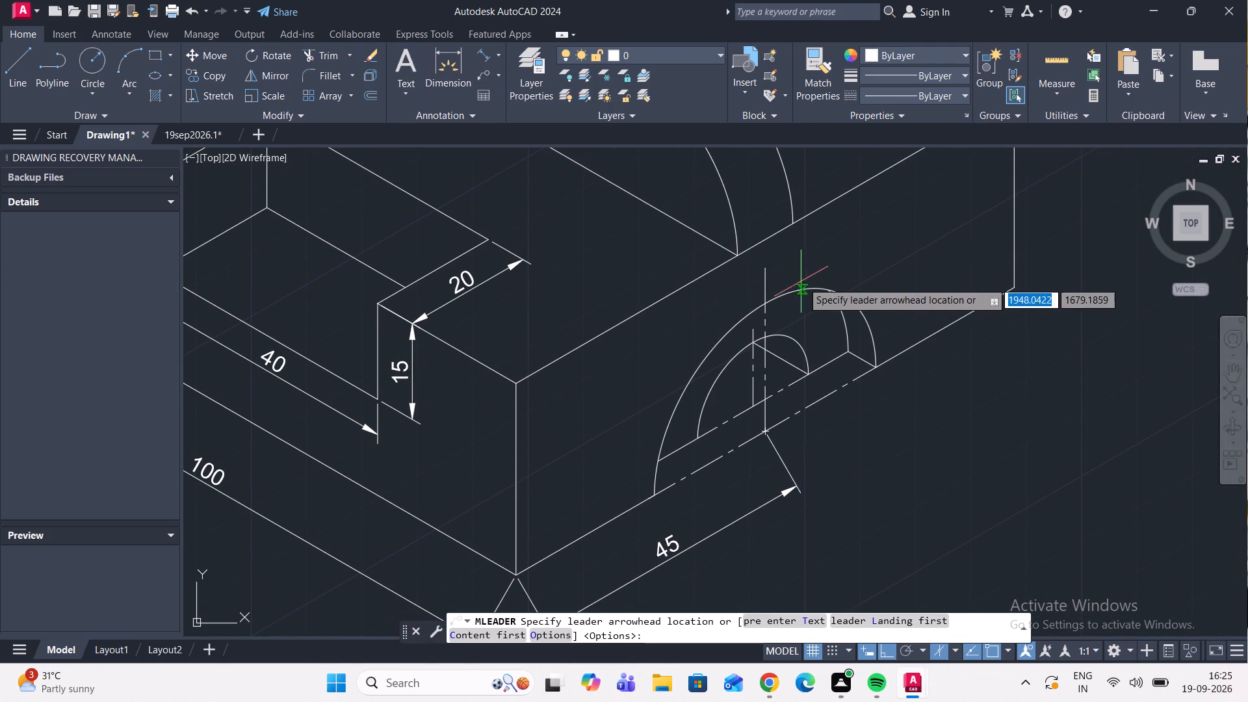
left_click(867, 333)
scroll(1045, 213, "down", 2)
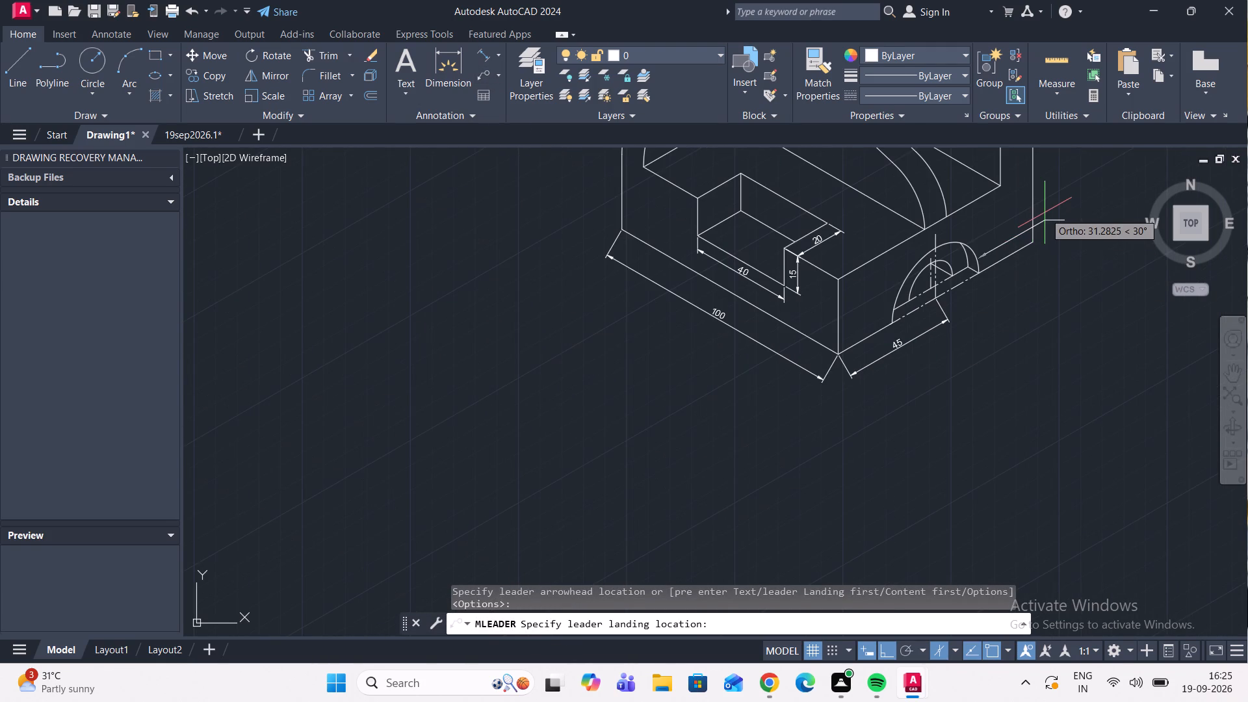
key("F8")
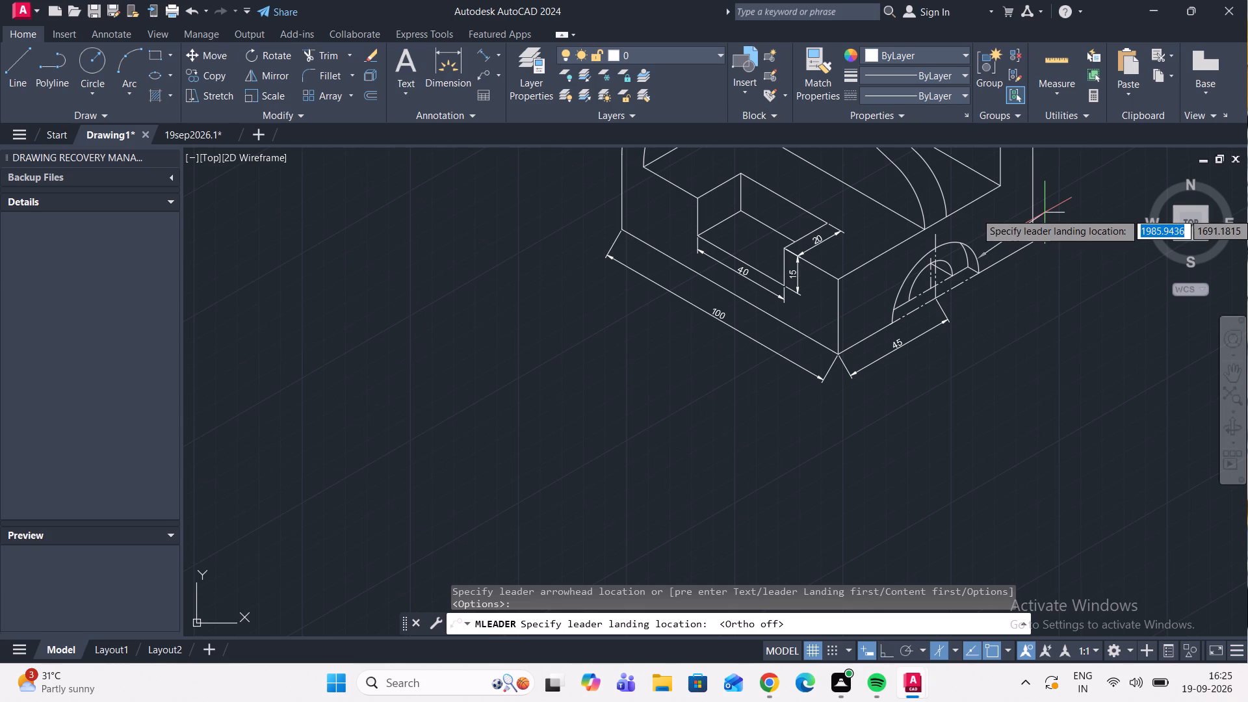
scroll(1002, 241, "down", 2)
middle_click_drag(1002, 246, 872, 443)
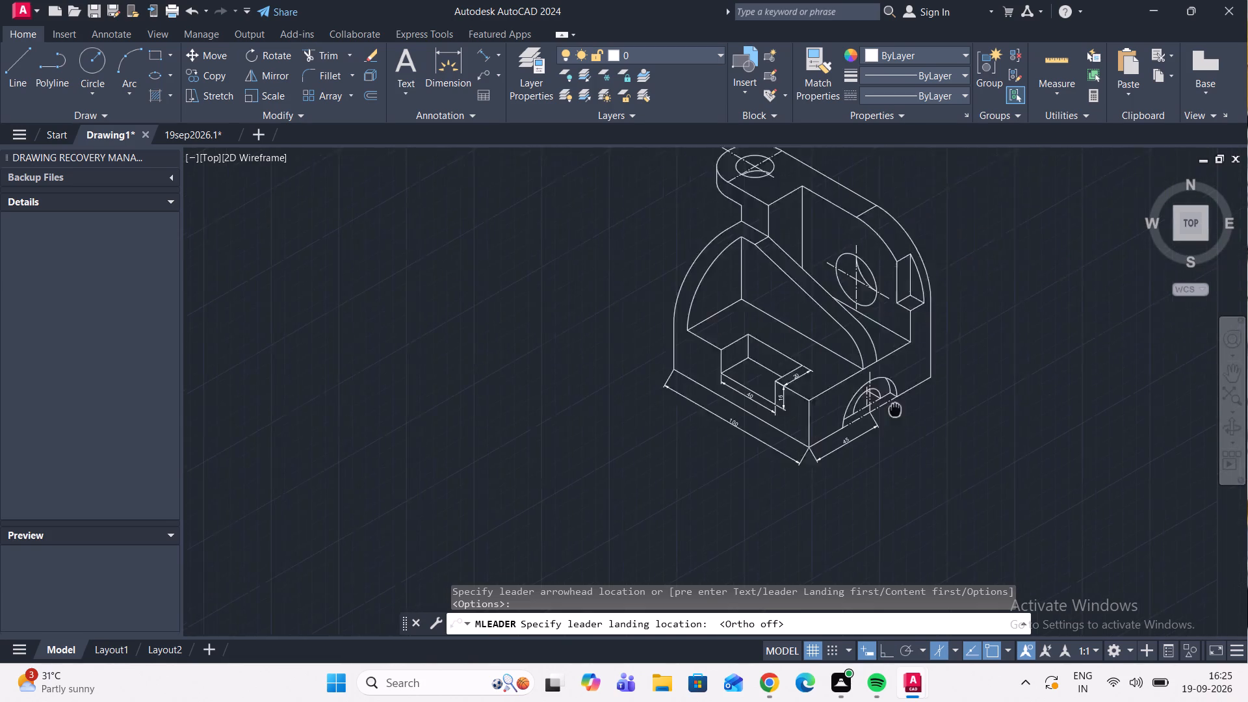
middle_click_drag(872, 443, 868, 445)
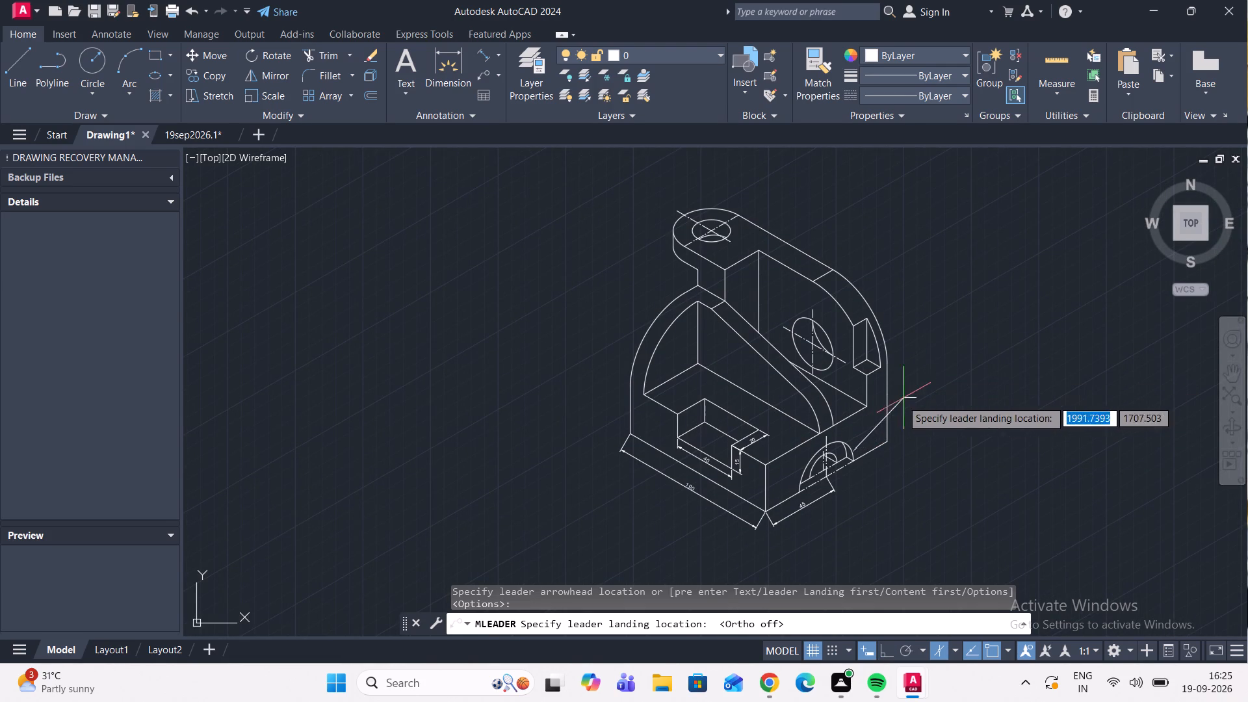
scroll(894, 420, "up", 2)
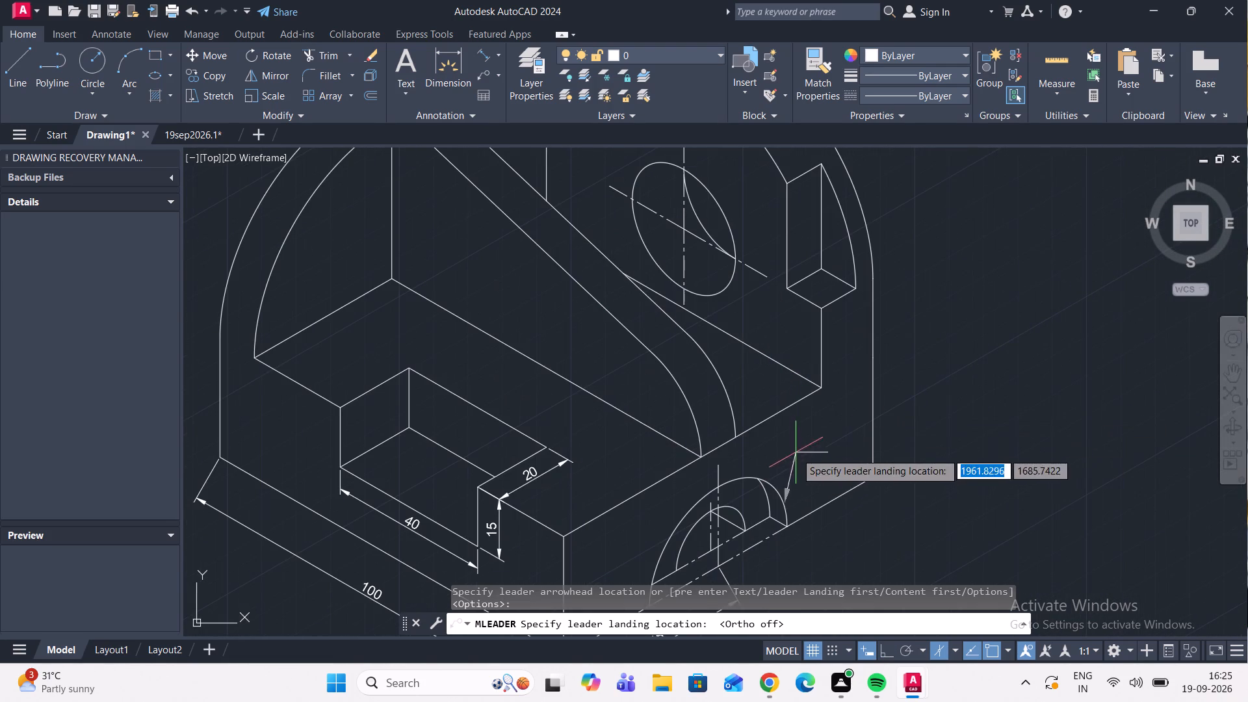
scroll(927, 383, "up", 1)
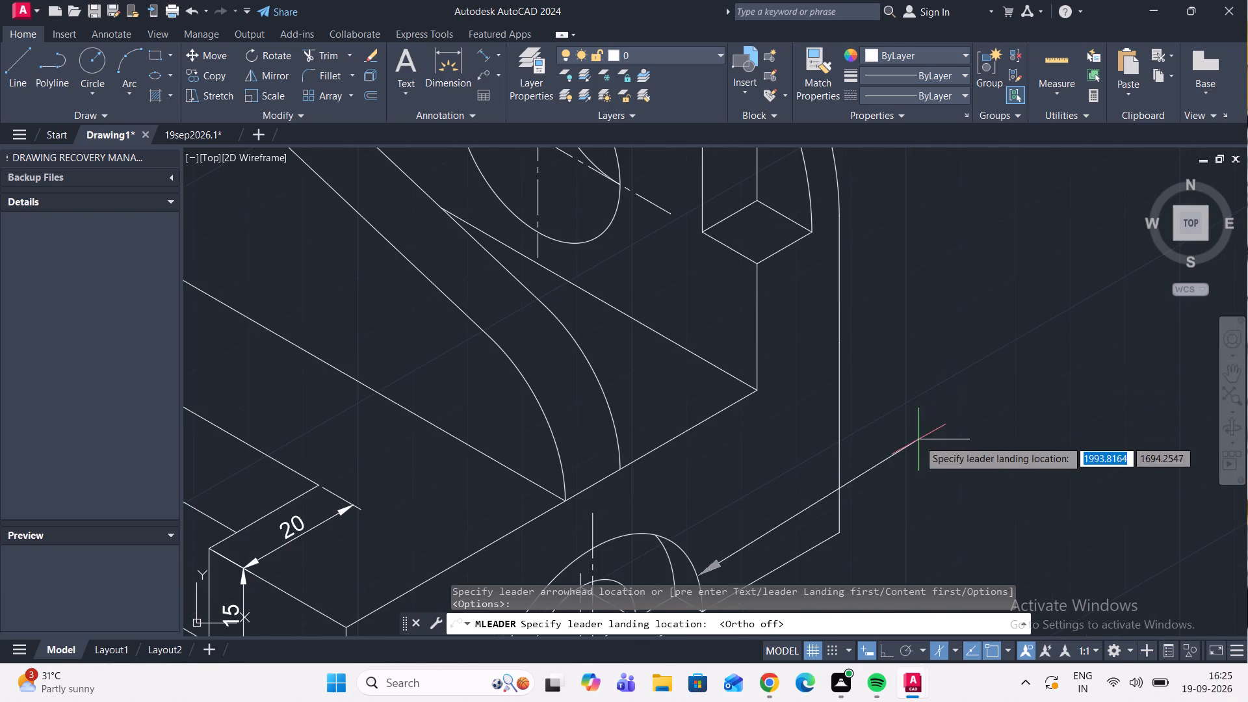
scroll(919, 439, "down", 3)
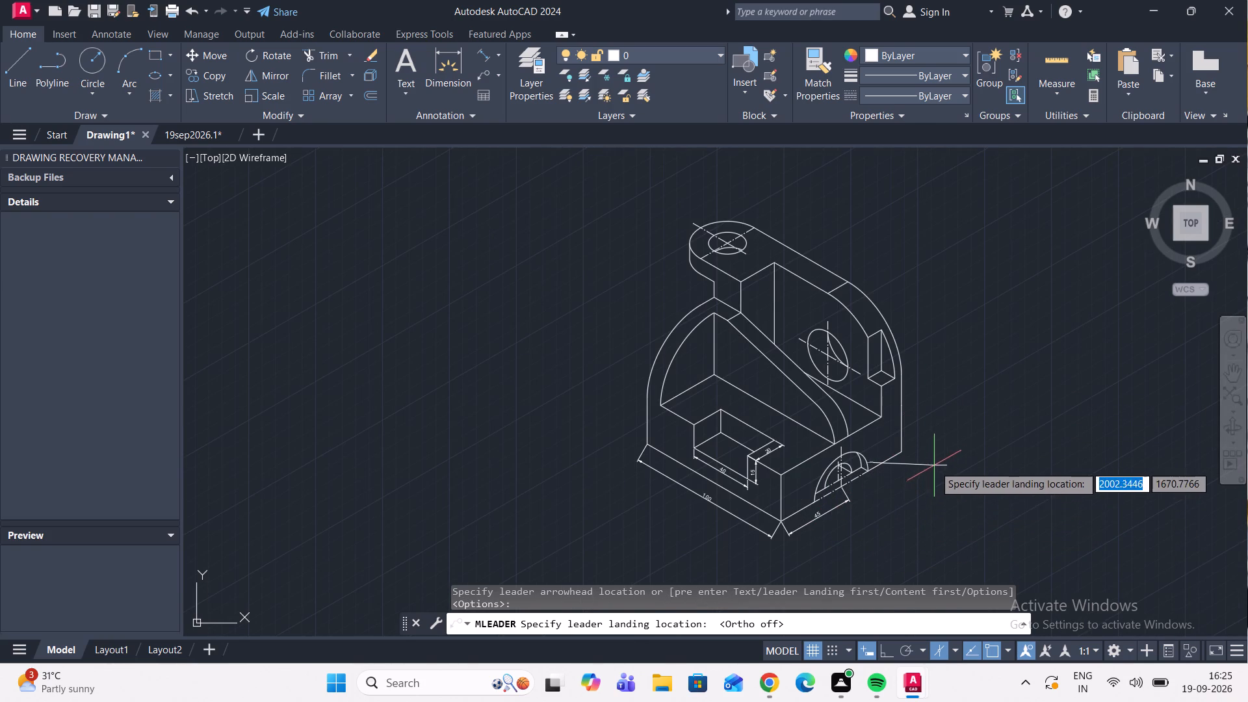
scroll(909, 480, "up", 1)
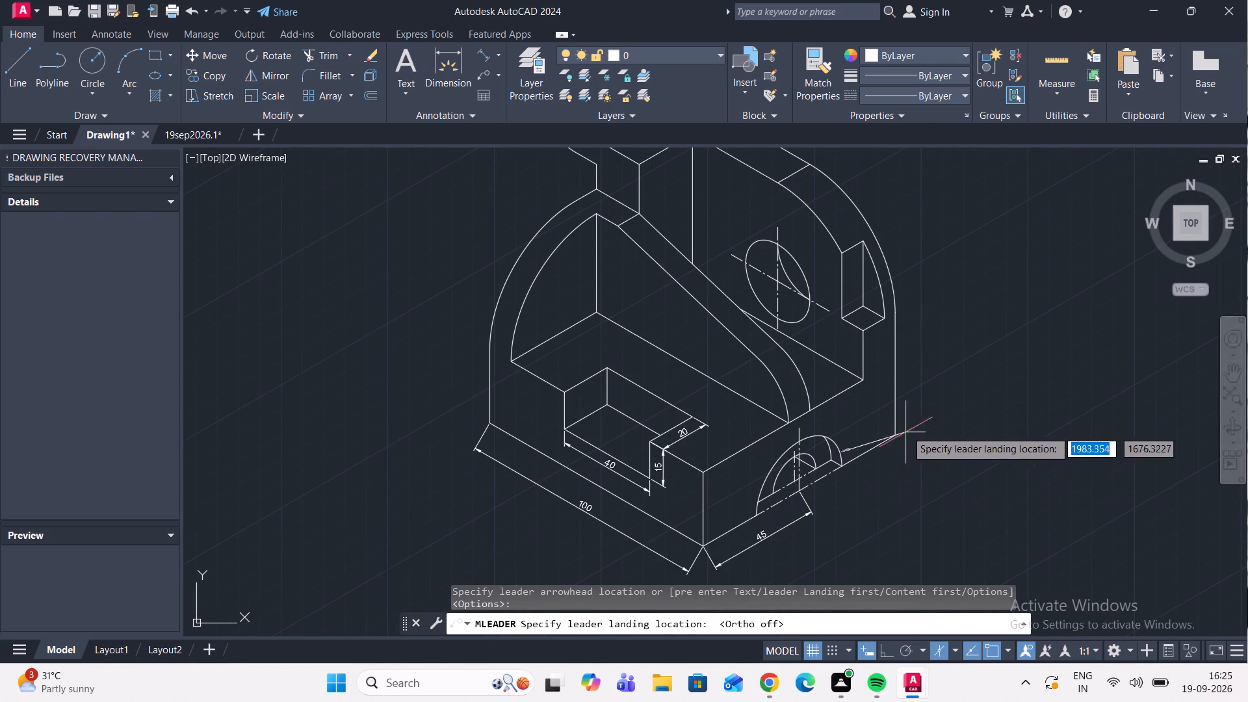
left_click(937, 386)
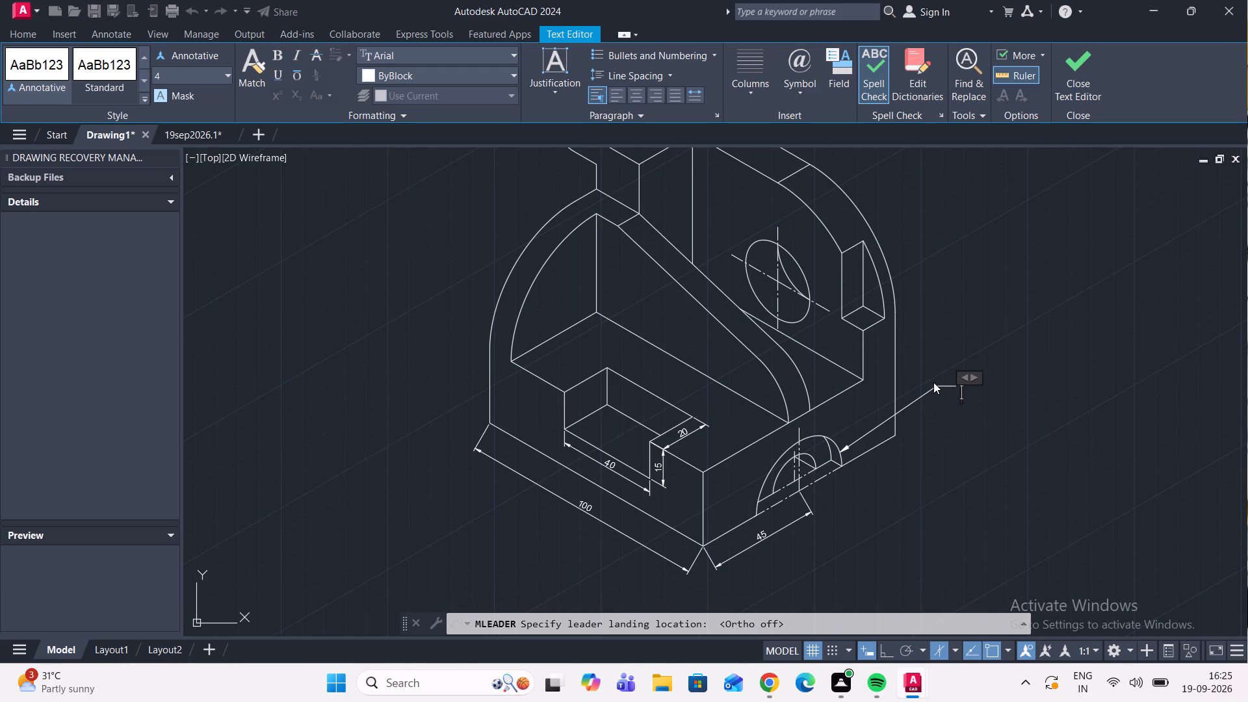
Enter the outer arc's leader note on two lines, "R20 DEEP 5" and "BOTH SIDES", and finish the text.
key("r")
key("BackSpace")
key("r")
type("20")
key("space")
type("DEEP")
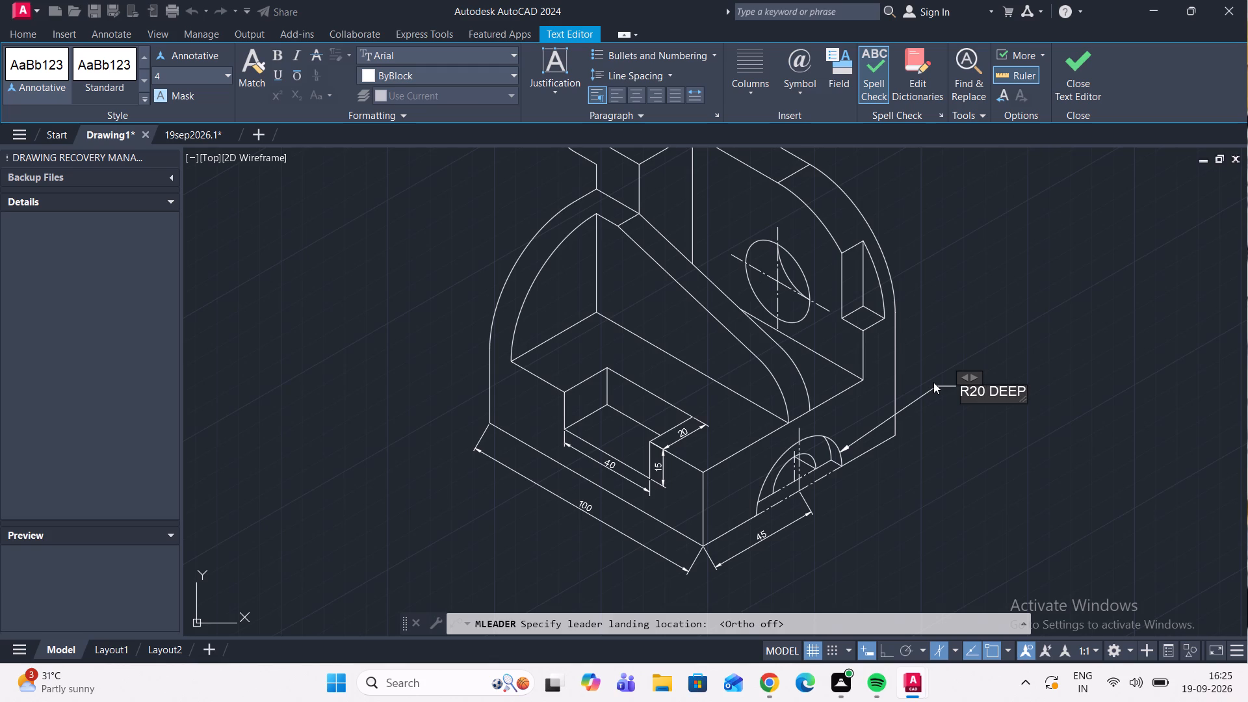
key("space")
key("5")
key("Return")
key("b")
type("OT")
key("h")
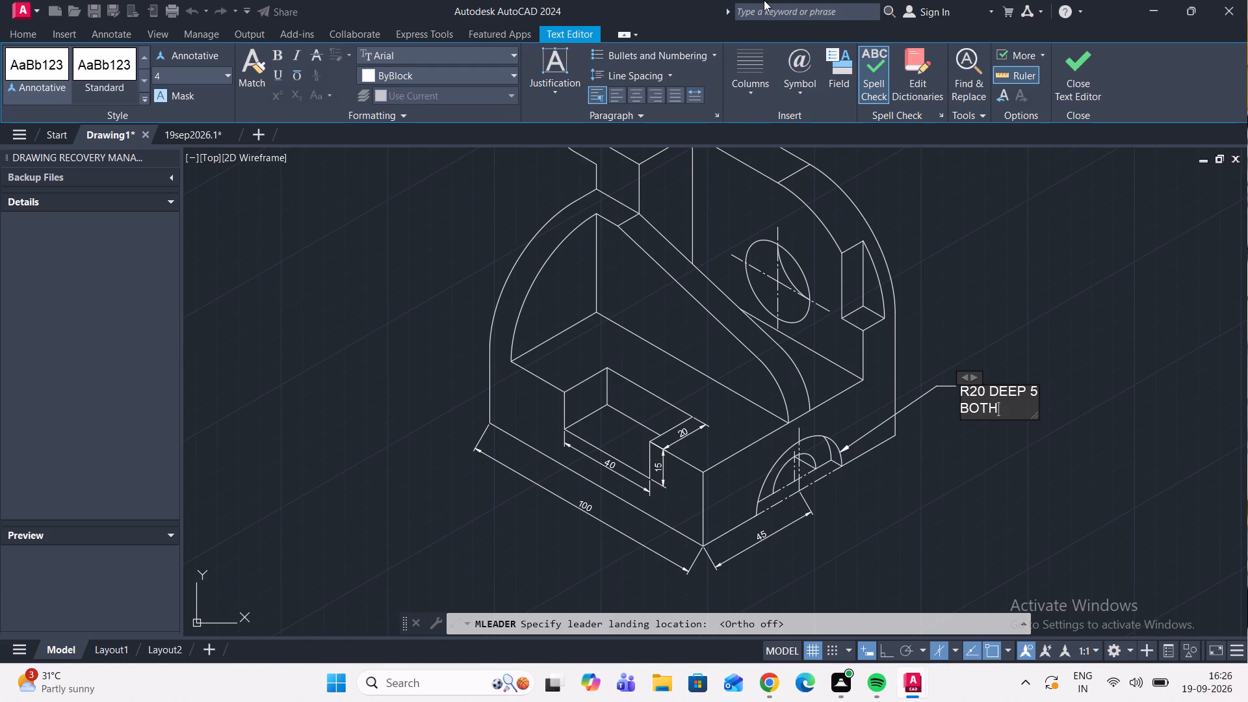
key("space")
key("s")
type("IDE")
key("s")
scroll(790, 497, "up", 1)
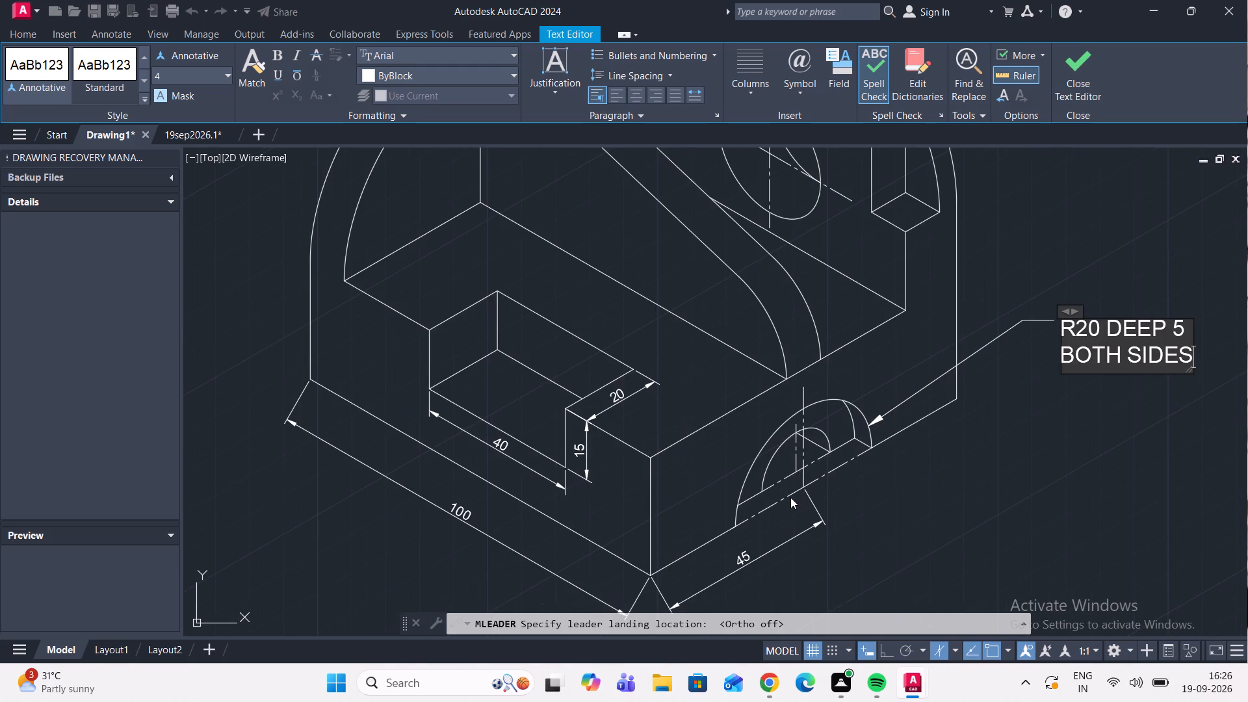
scroll(812, 508, "up", 1)
scroll(816, 463, "down", 1)
middle_click_drag(920, 469, 892, 486)
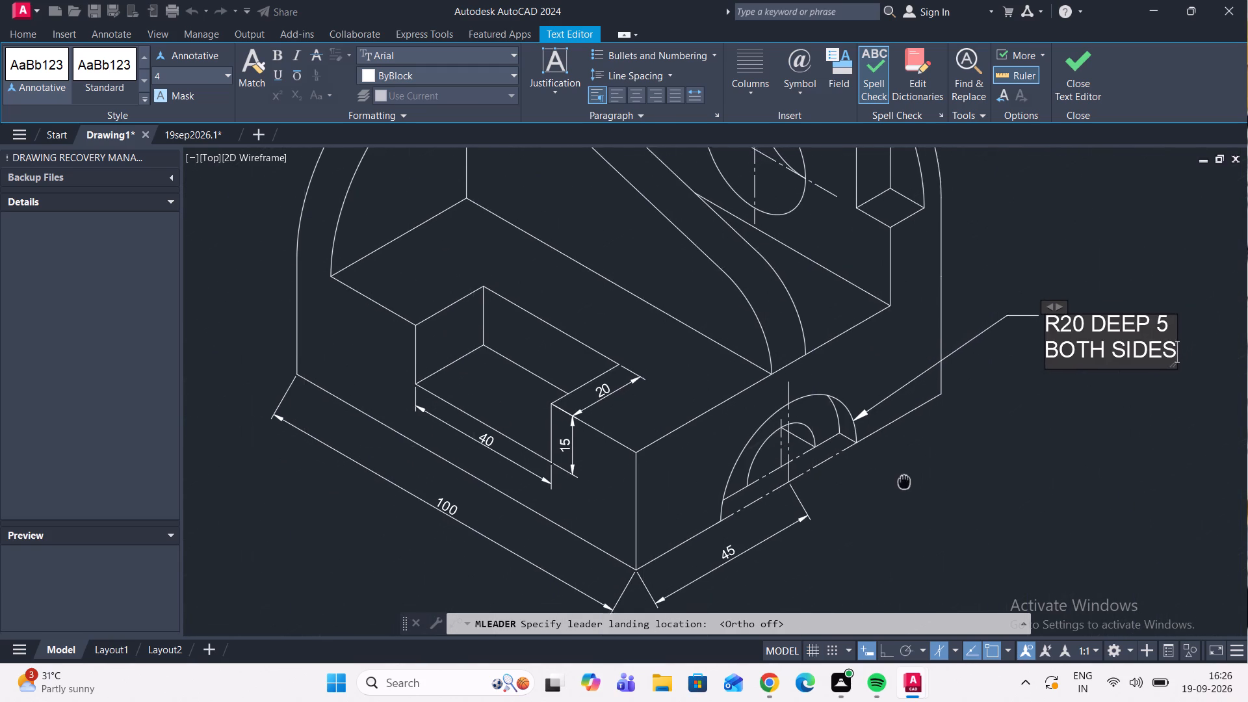
middle_click_drag(892, 486, 840, 489)
left_click(879, 461)
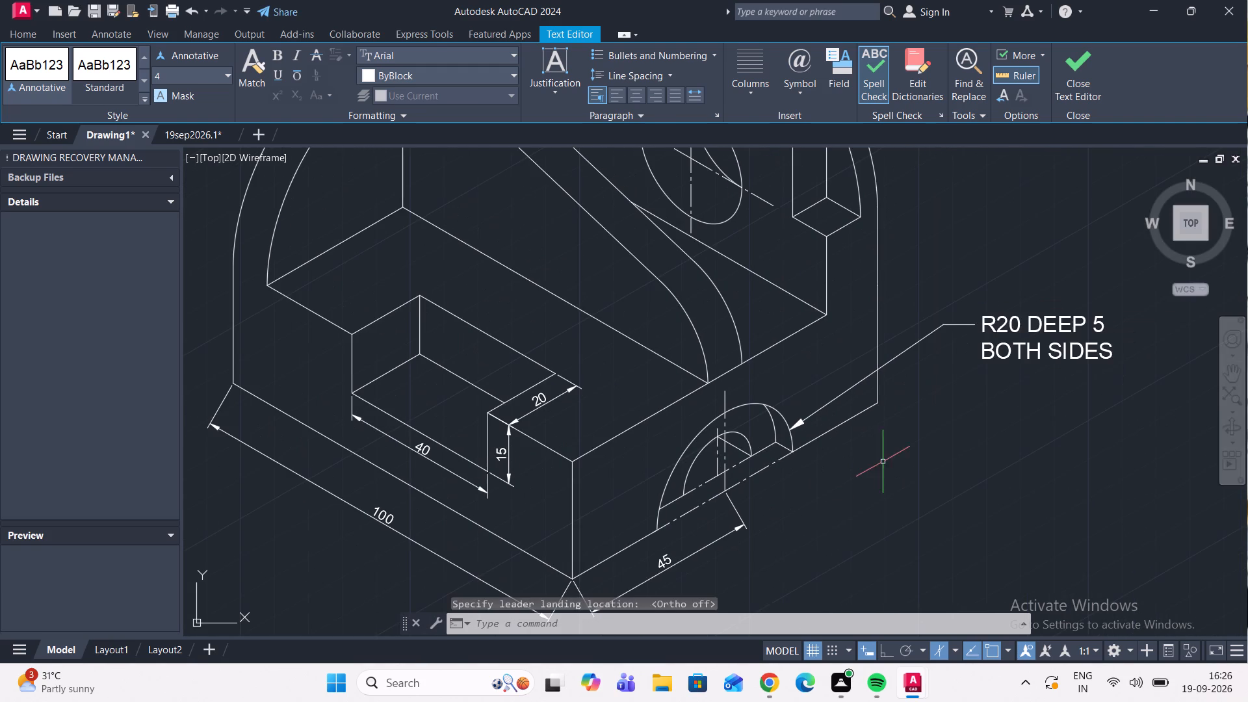
Add a multileader pointing at the end recess's inner arc, landing below the R20 note outside the part, with the text "R 10".
scroll(920, 366, "down", 2)
scroll(985, 346, "up", 2)
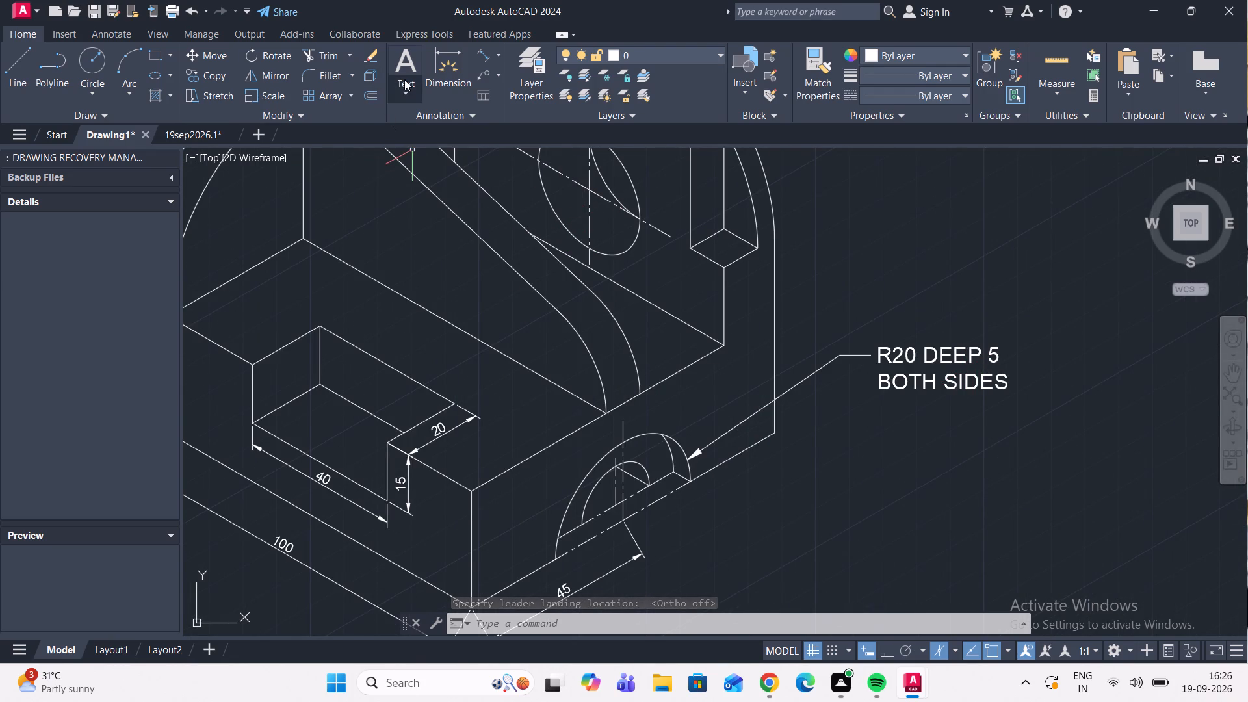
left_click(486, 75)
scroll(638, 487, "up", 4)
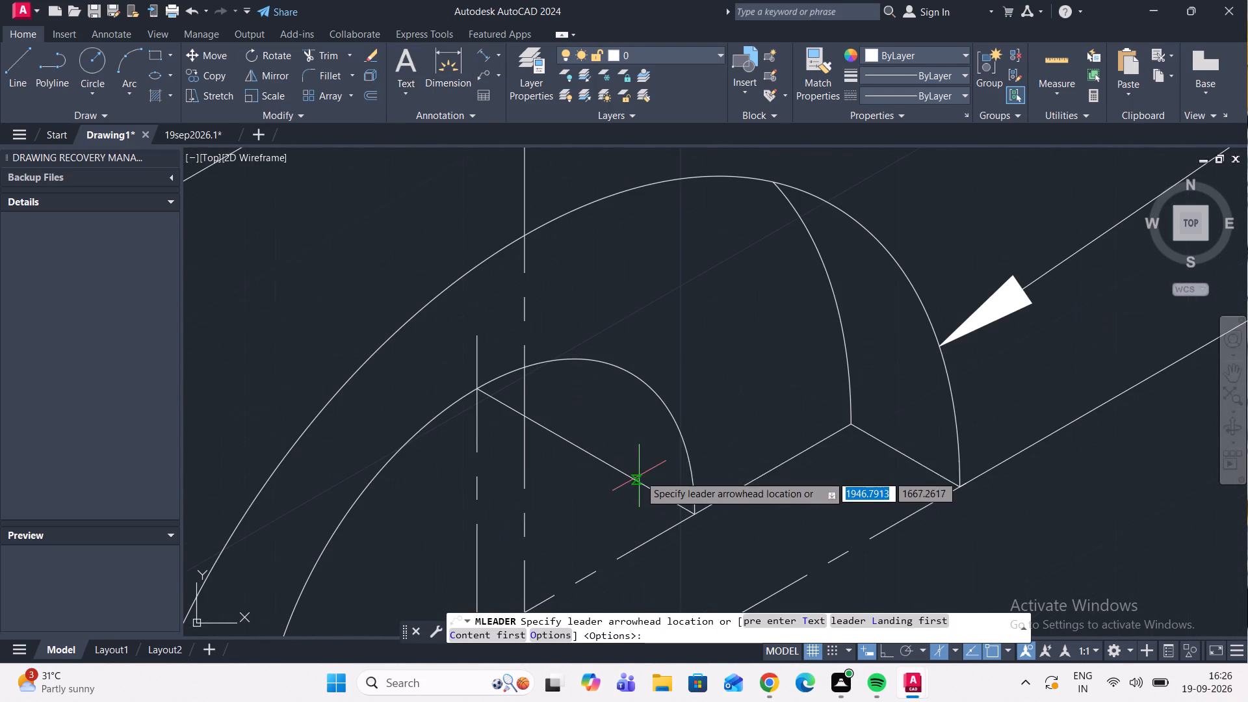
left_click(694, 495)
scroll(967, 401, "down", 3)
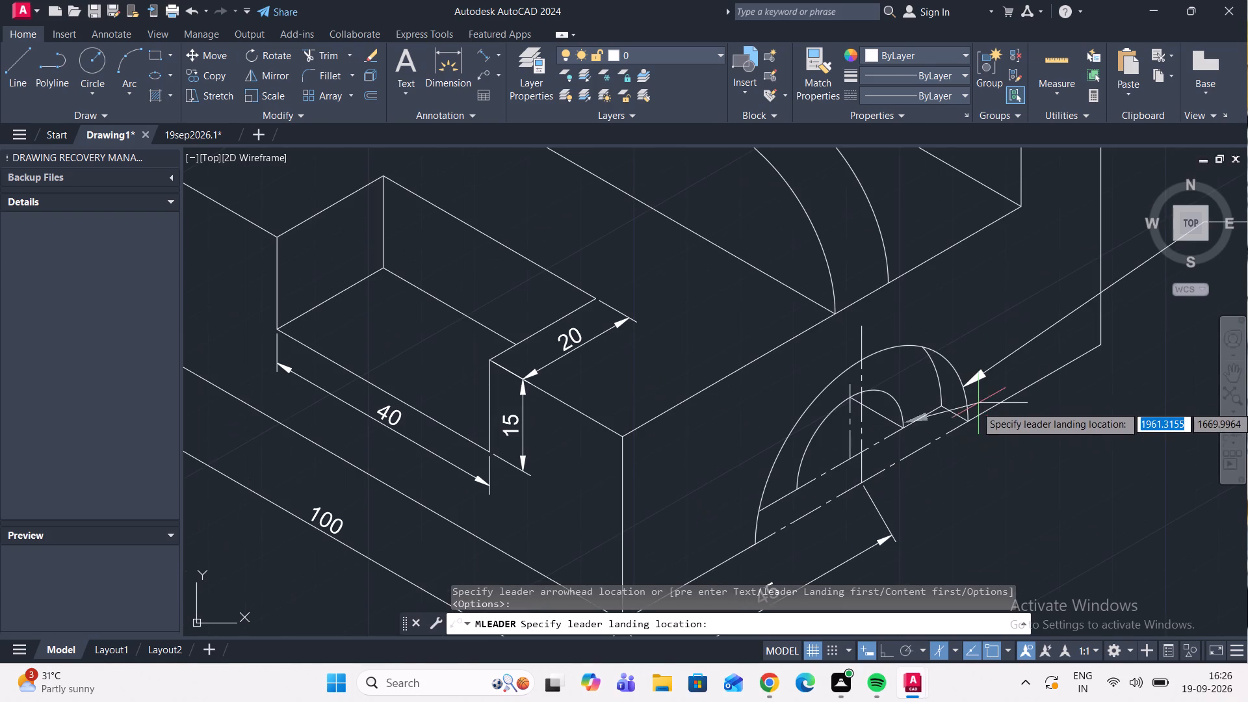
middle_click_drag(1032, 421, 412, 453)
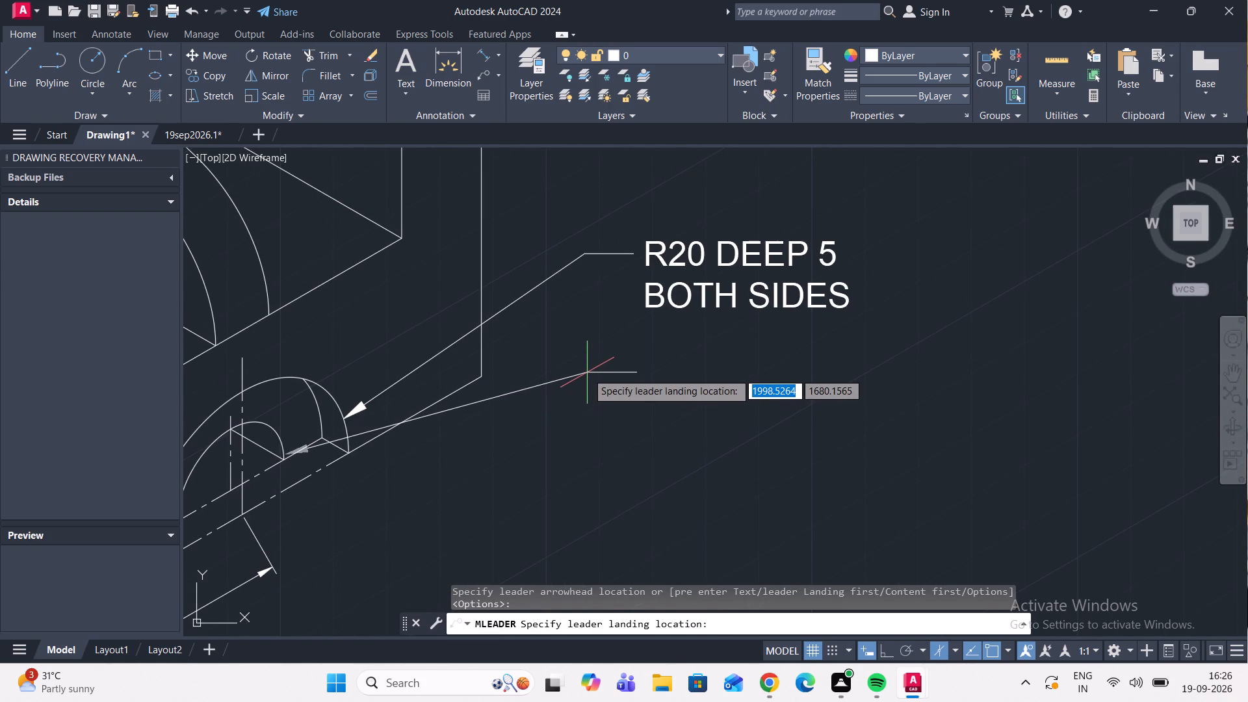
left_click(571, 375)
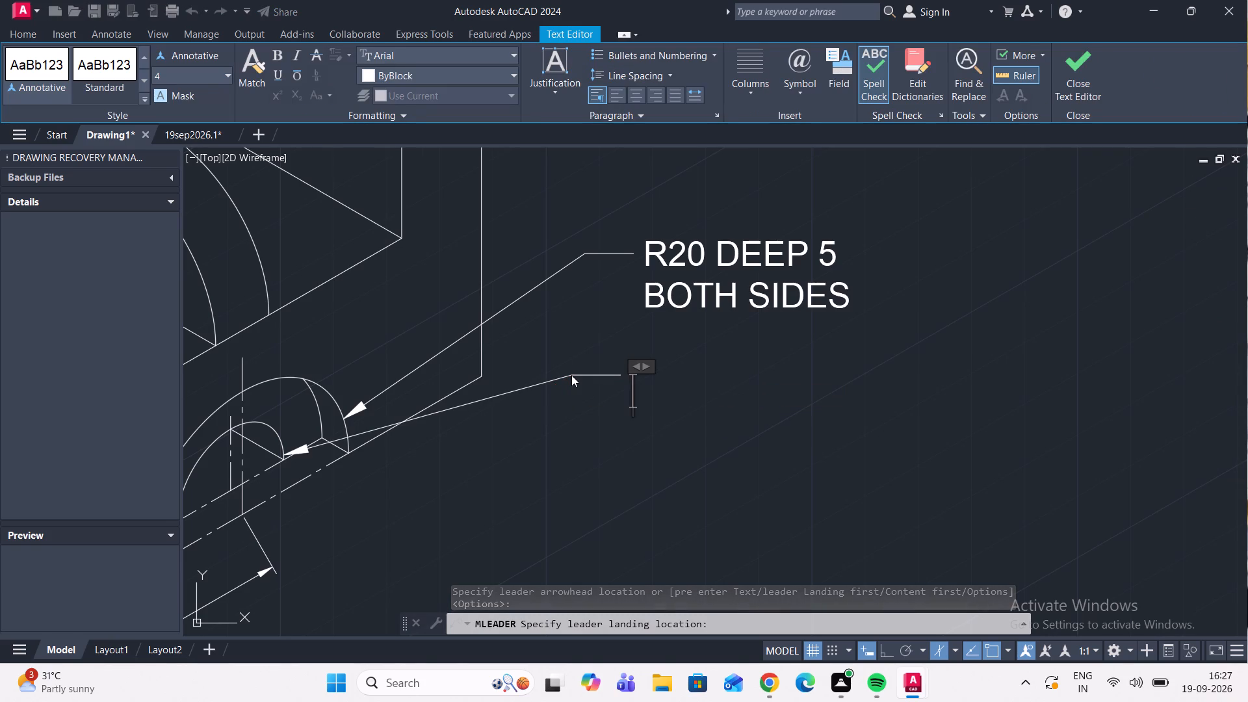
key("r")
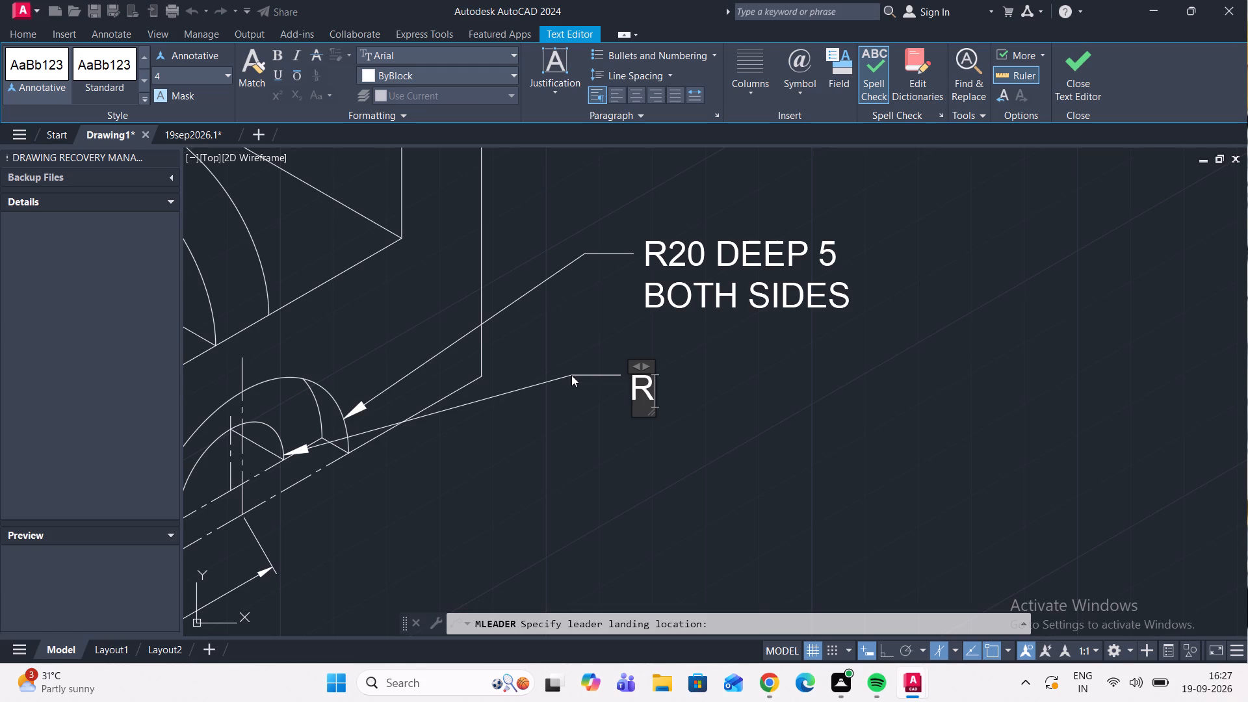
key("space")
key("1")
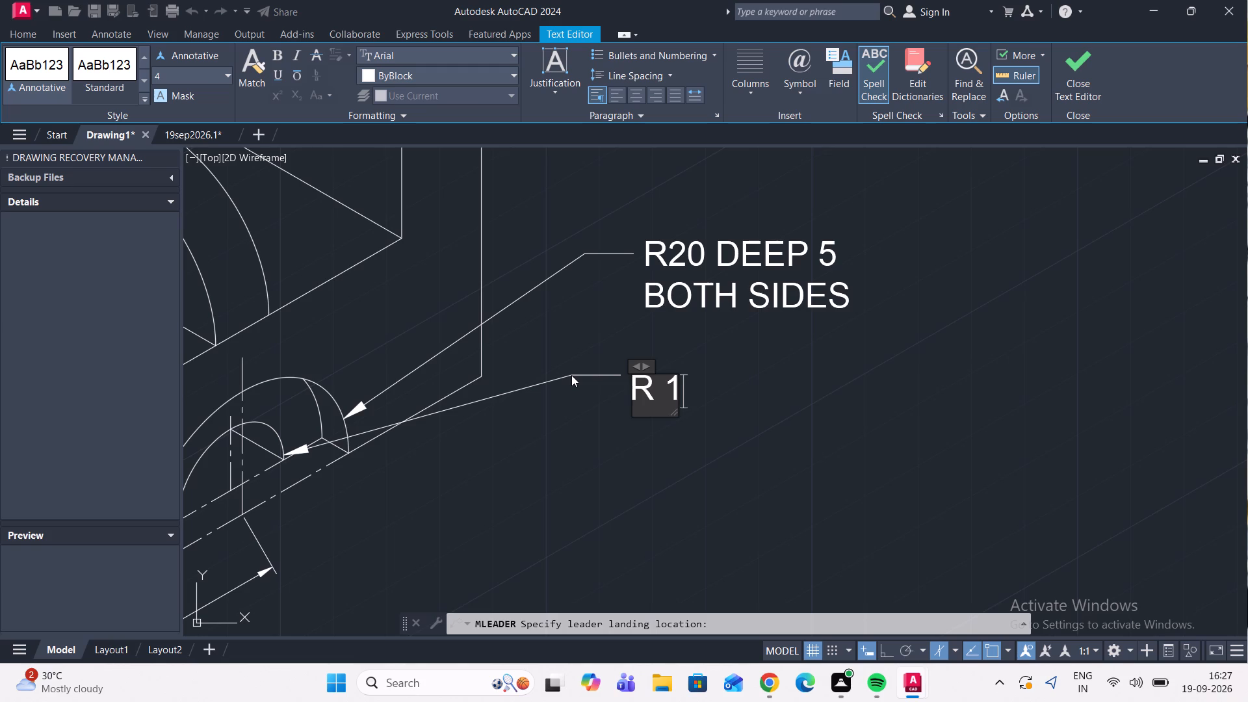
key("0")
left_click(722, 441)
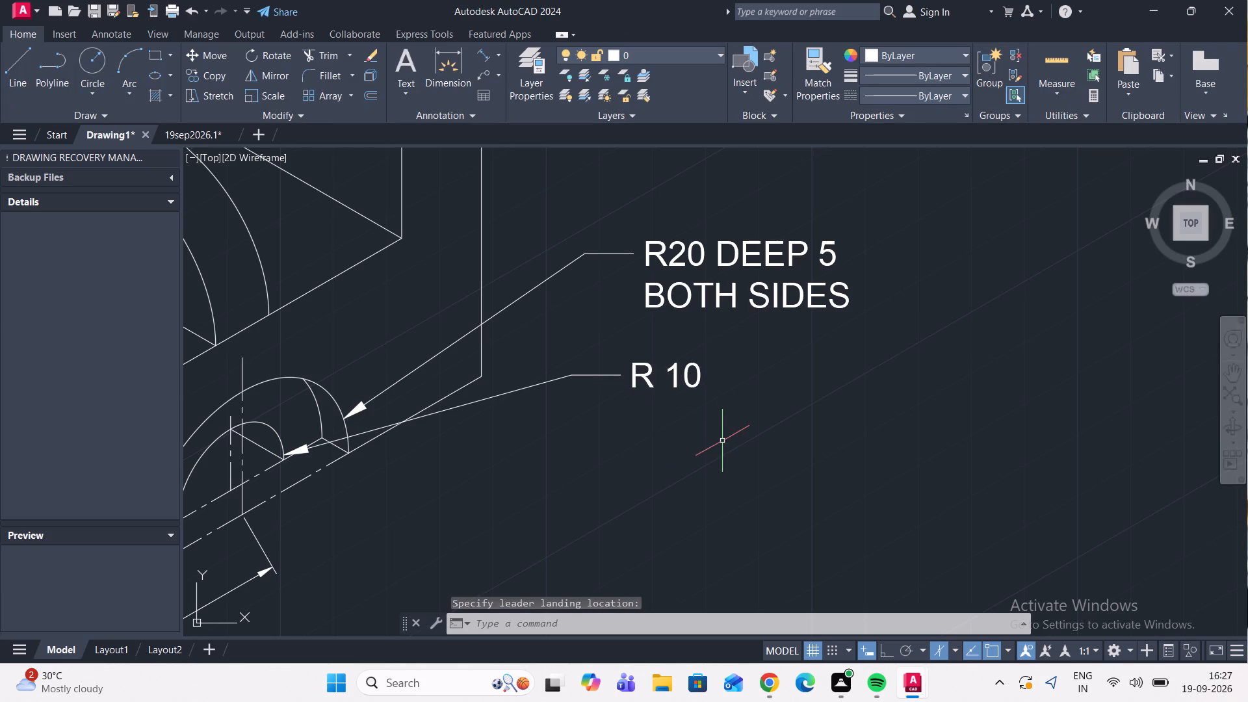
Add an aligned dimension to the end face's full bottom edge, corner to corner, placed outside the 45 dimension.
scroll(738, 427, "down", 3)
scroll(607, 465, "up", 3)
scroll(660, 361, "up", 1)
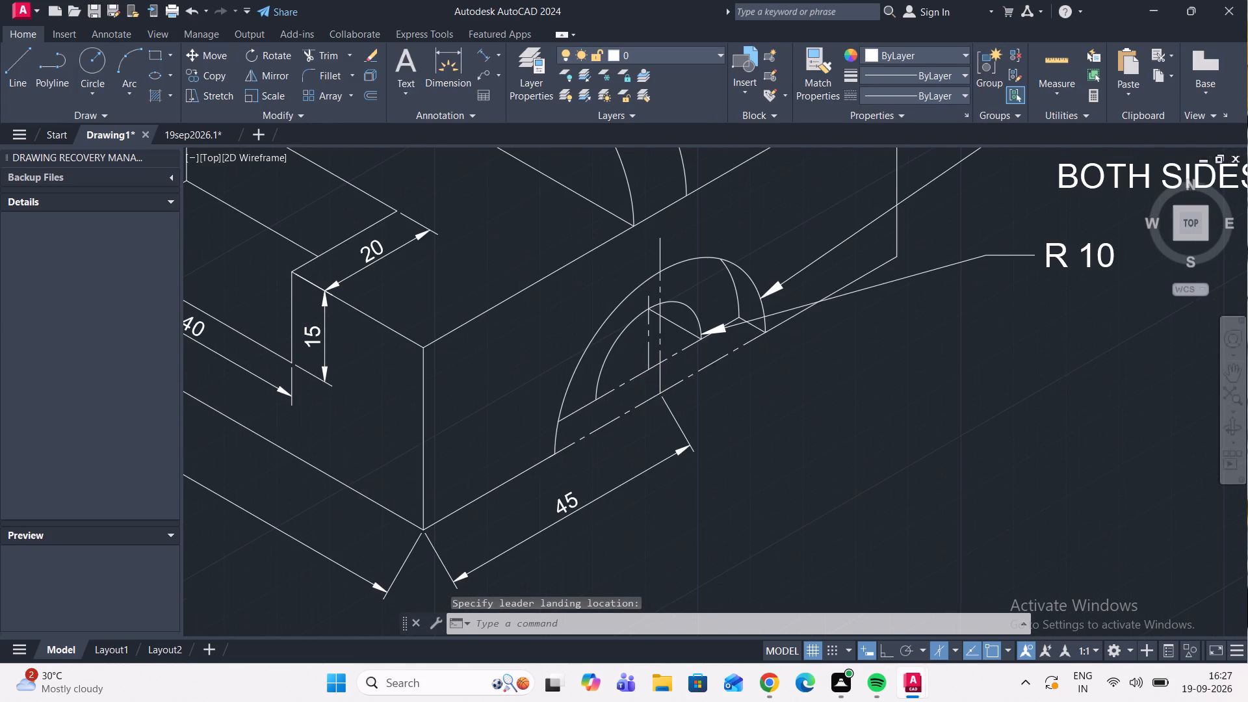
scroll(642, 428, "up", 2)
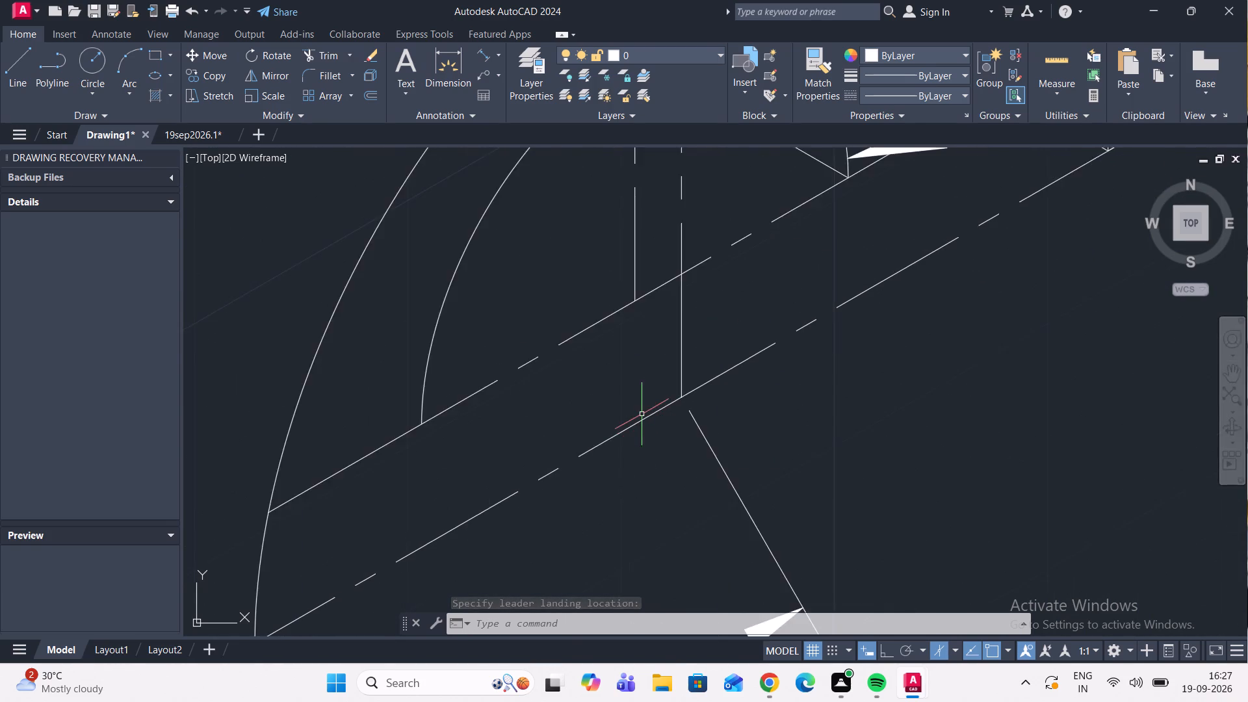
scroll(642, 414, "down", 4)
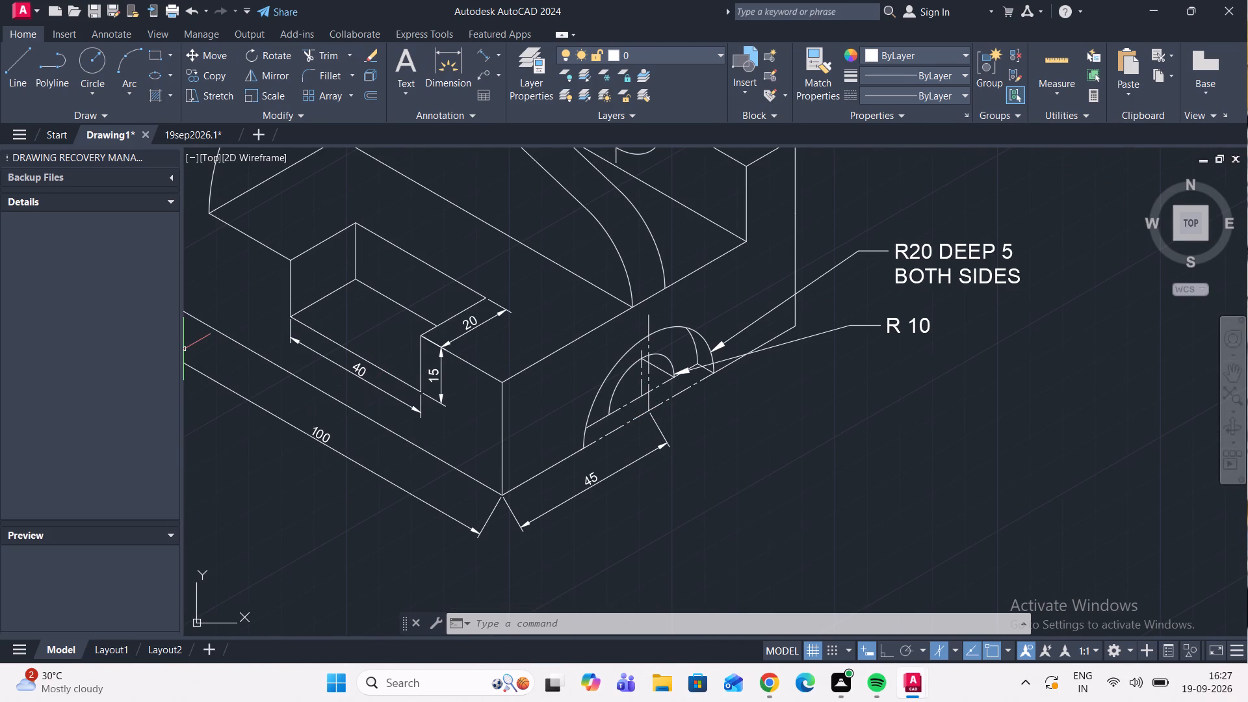
left_click(482, 57)
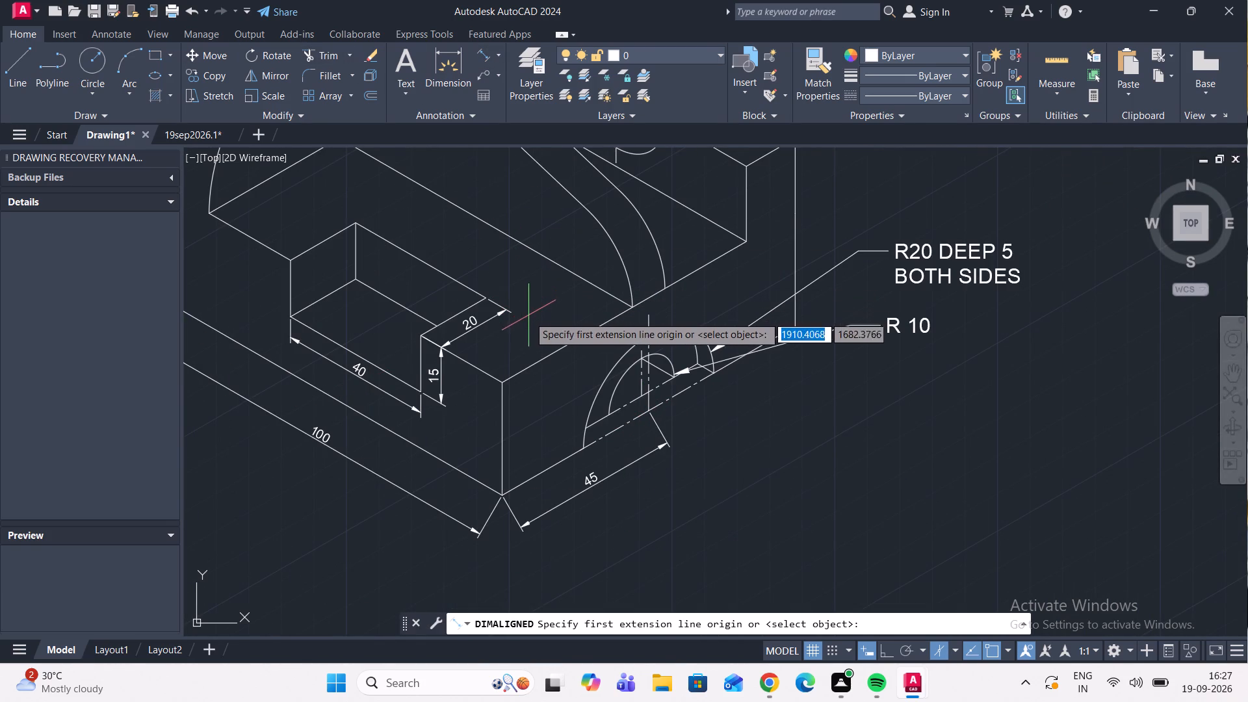
scroll(549, 380, "down", 2)
scroll(519, 421, "up", 3)
left_click(545, 421)
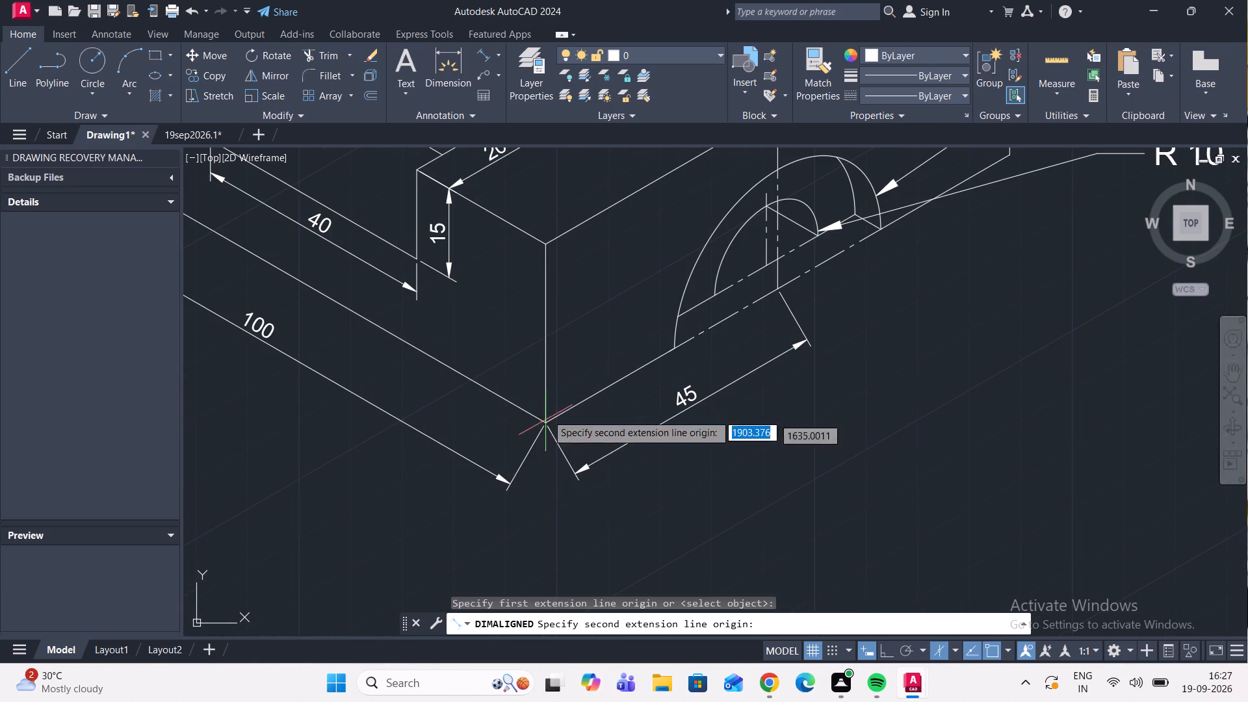
scroll(770, 320, "down", 2)
middle_click_drag(783, 307, 441, 512)
scroll(496, 463, "up", 1)
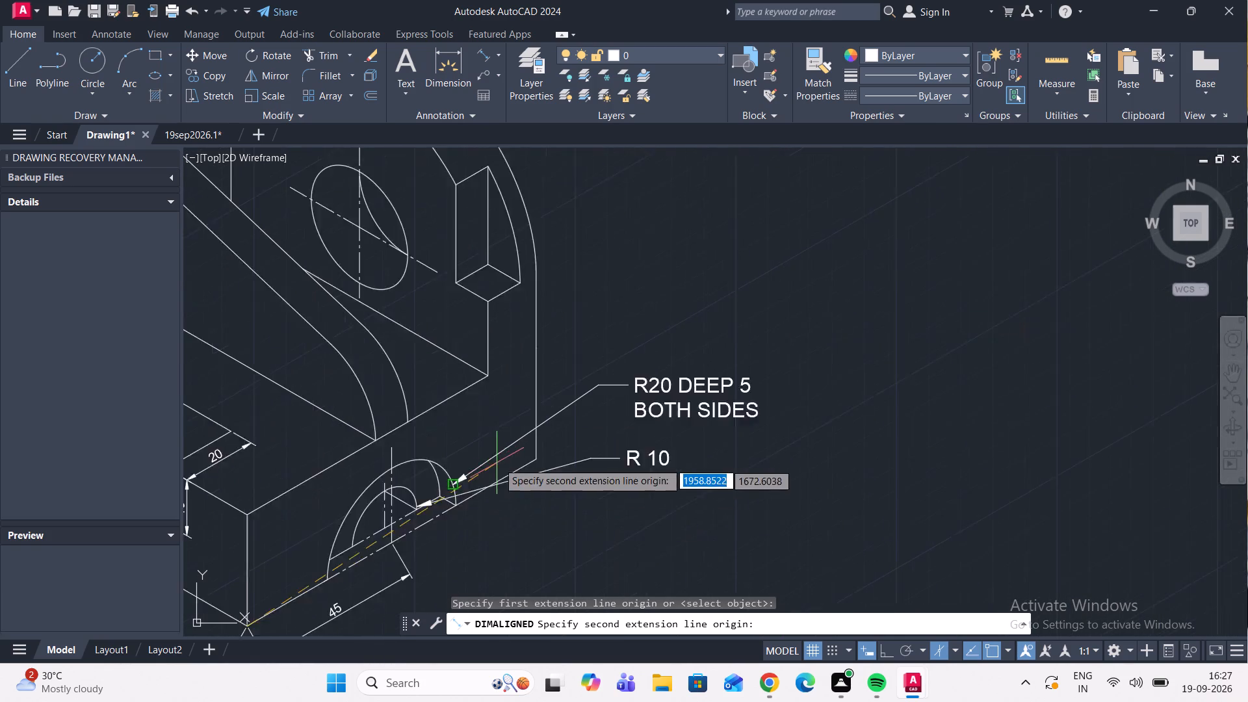
scroll(499, 461, "up", 1)
left_click(556, 459)
scroll(562, 447, "down", 1)
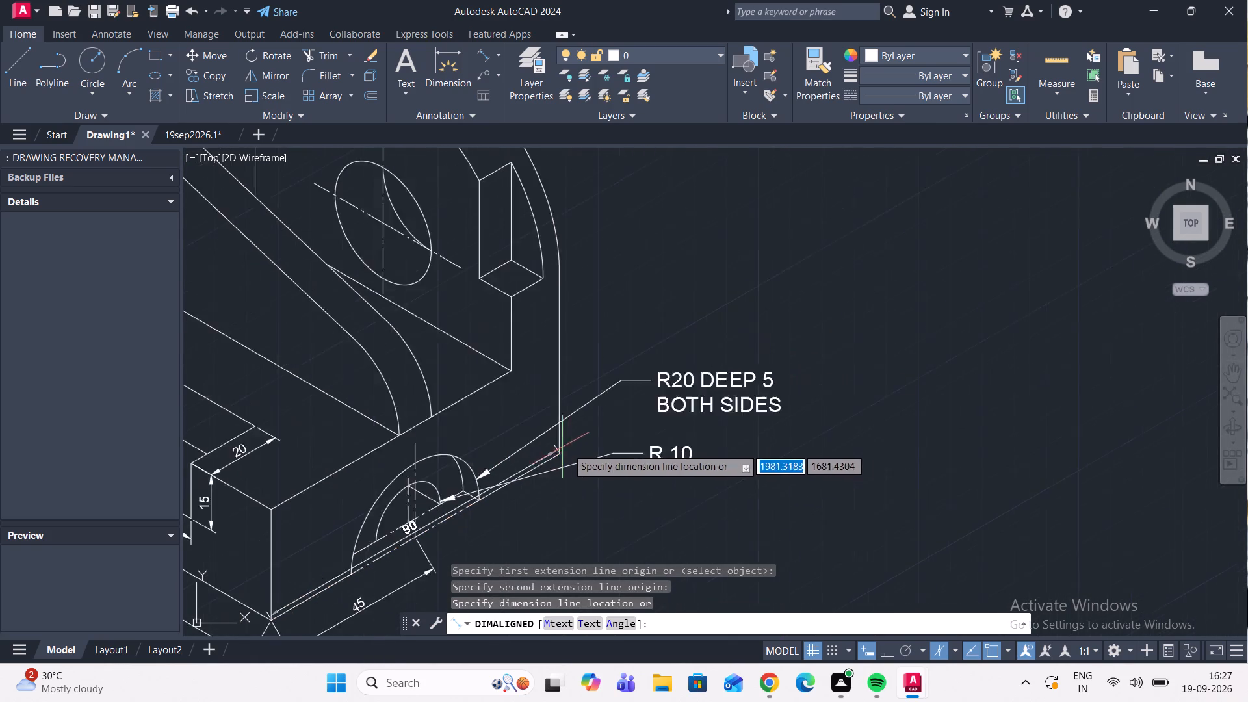
scroll(567, 448, "down", 1)
left_click(575, 489)
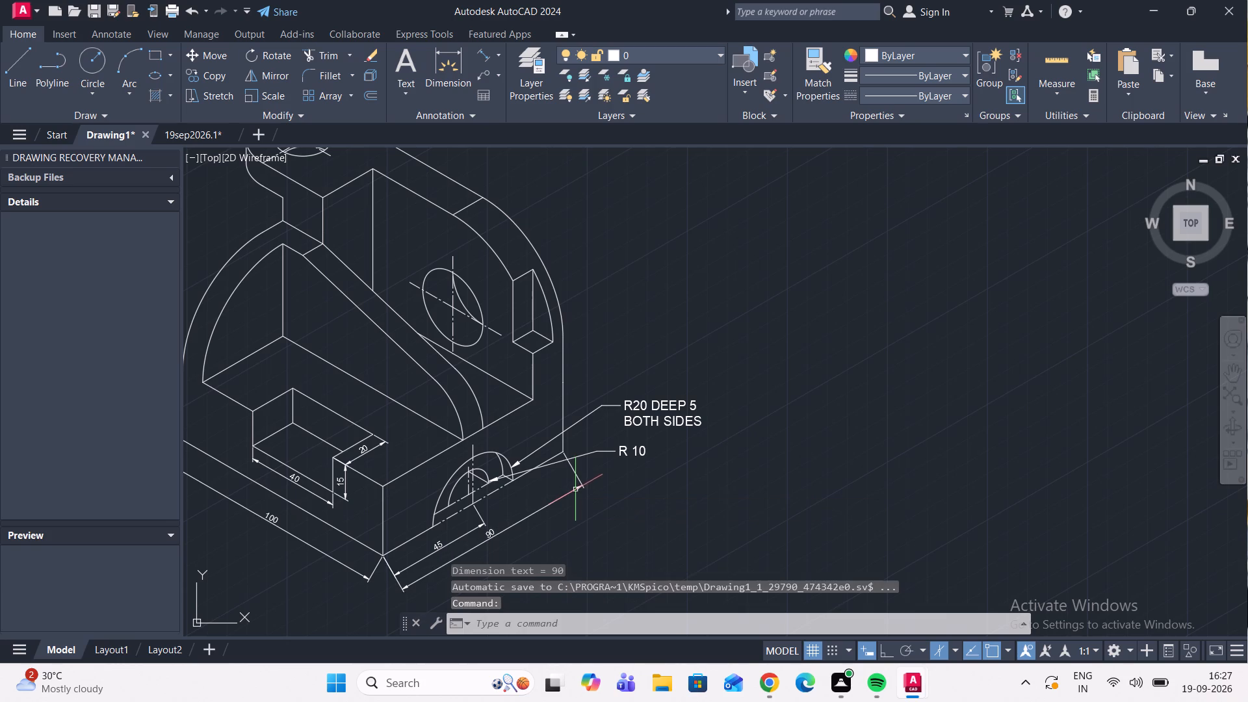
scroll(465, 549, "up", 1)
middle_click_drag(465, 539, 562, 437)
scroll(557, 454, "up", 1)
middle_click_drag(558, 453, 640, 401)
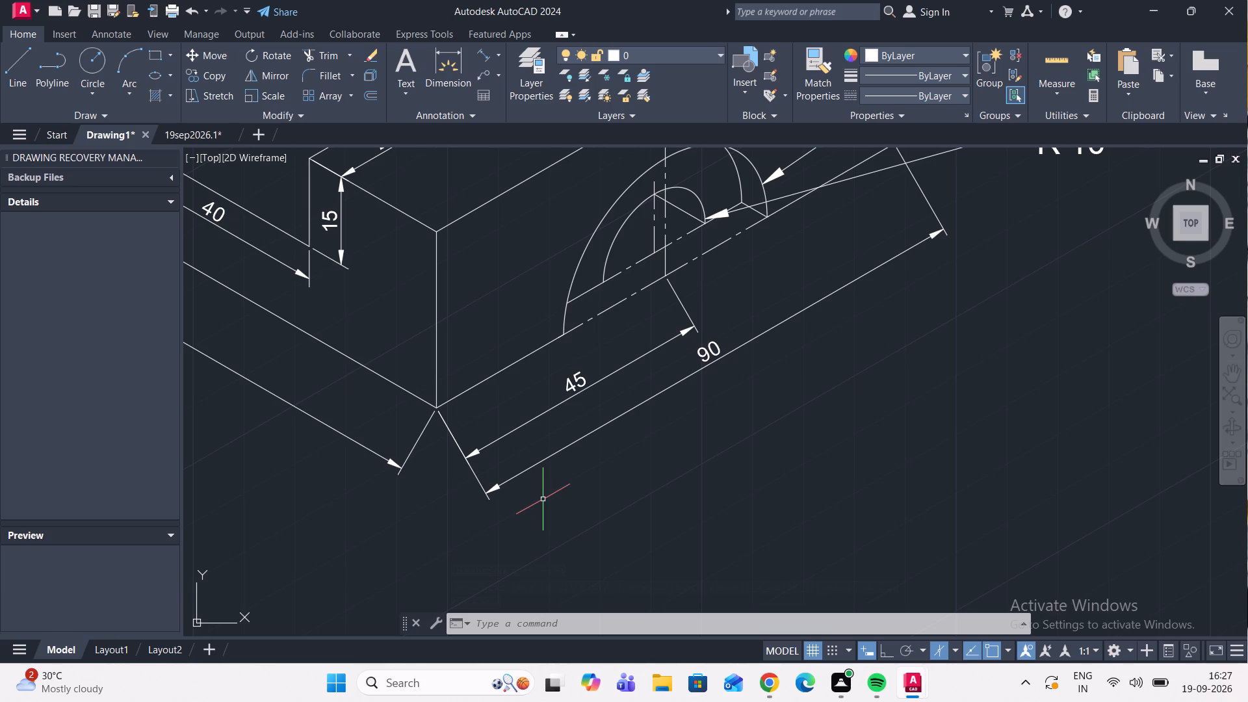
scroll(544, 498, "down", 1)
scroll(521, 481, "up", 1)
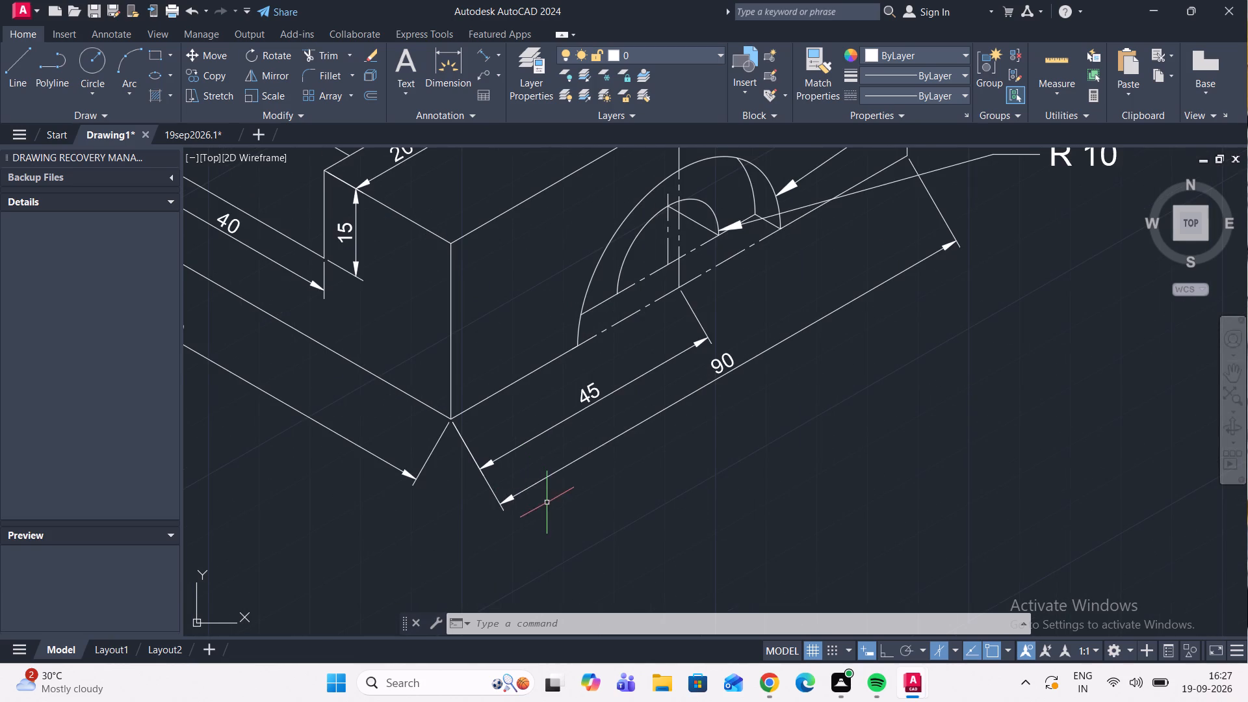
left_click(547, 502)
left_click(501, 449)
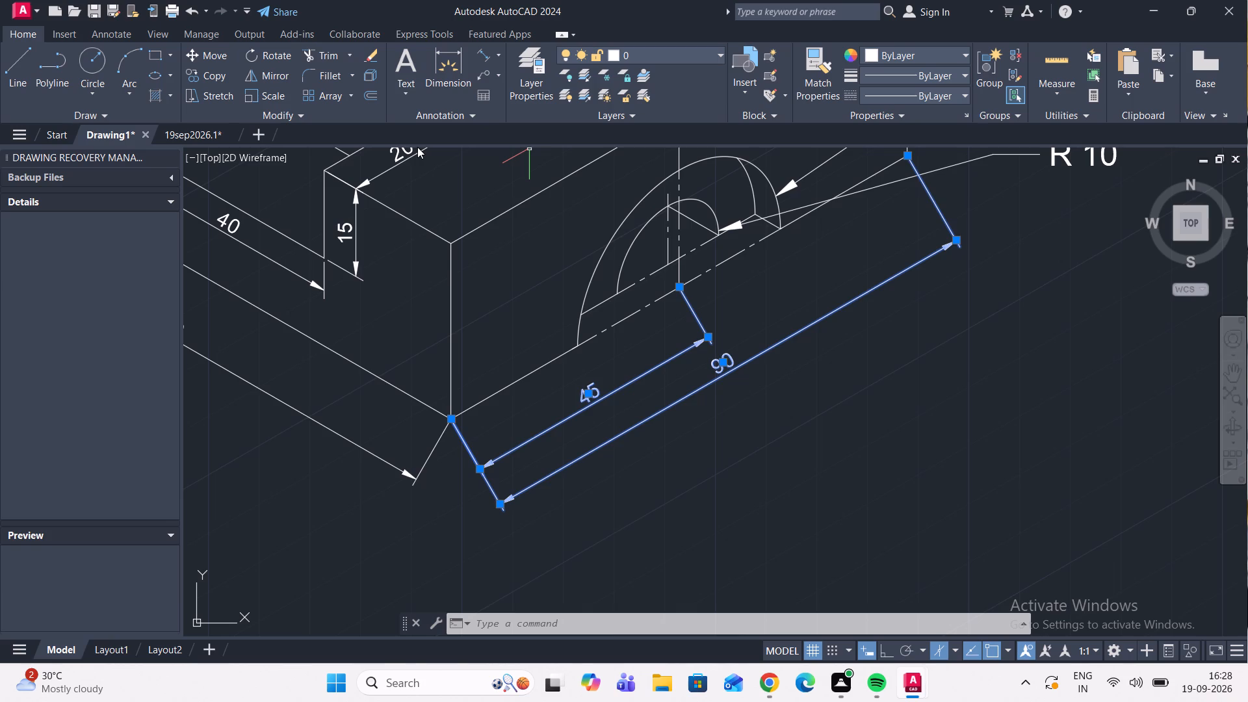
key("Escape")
Oblique the end face's overall 90 dimension so its extension lines run parallel to the base's top front edge between notch and corner.
key("d")
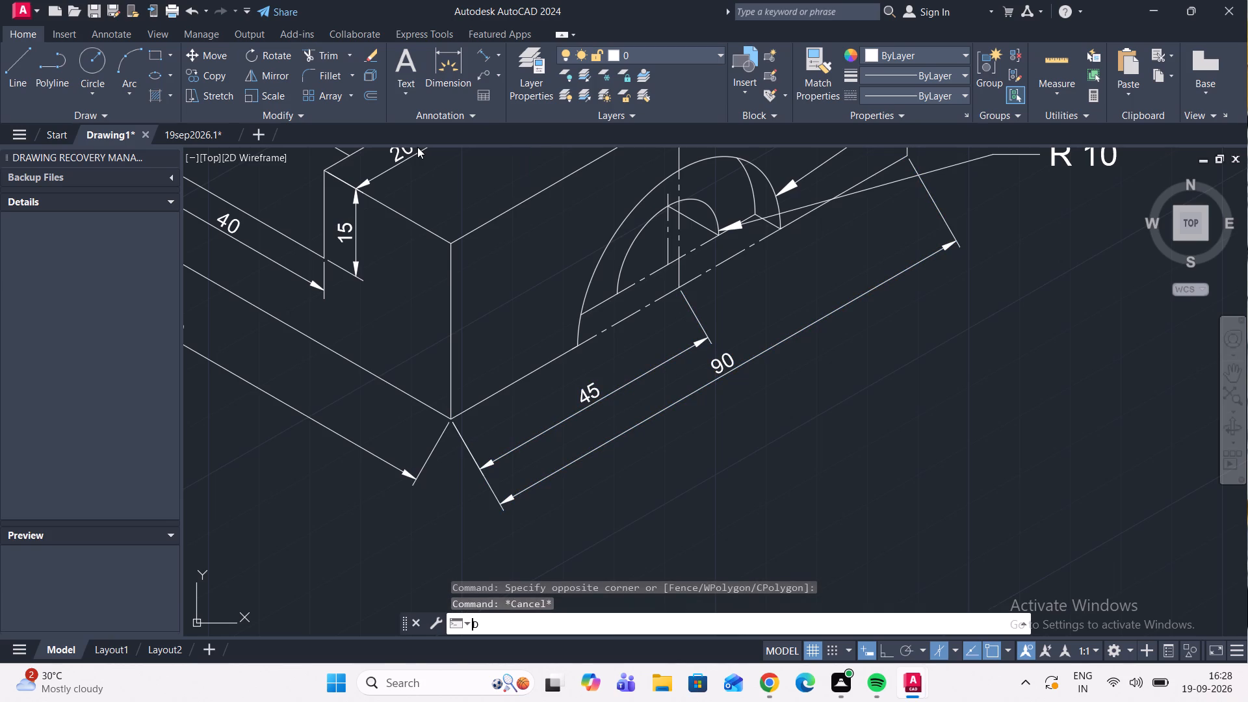
type("IM")
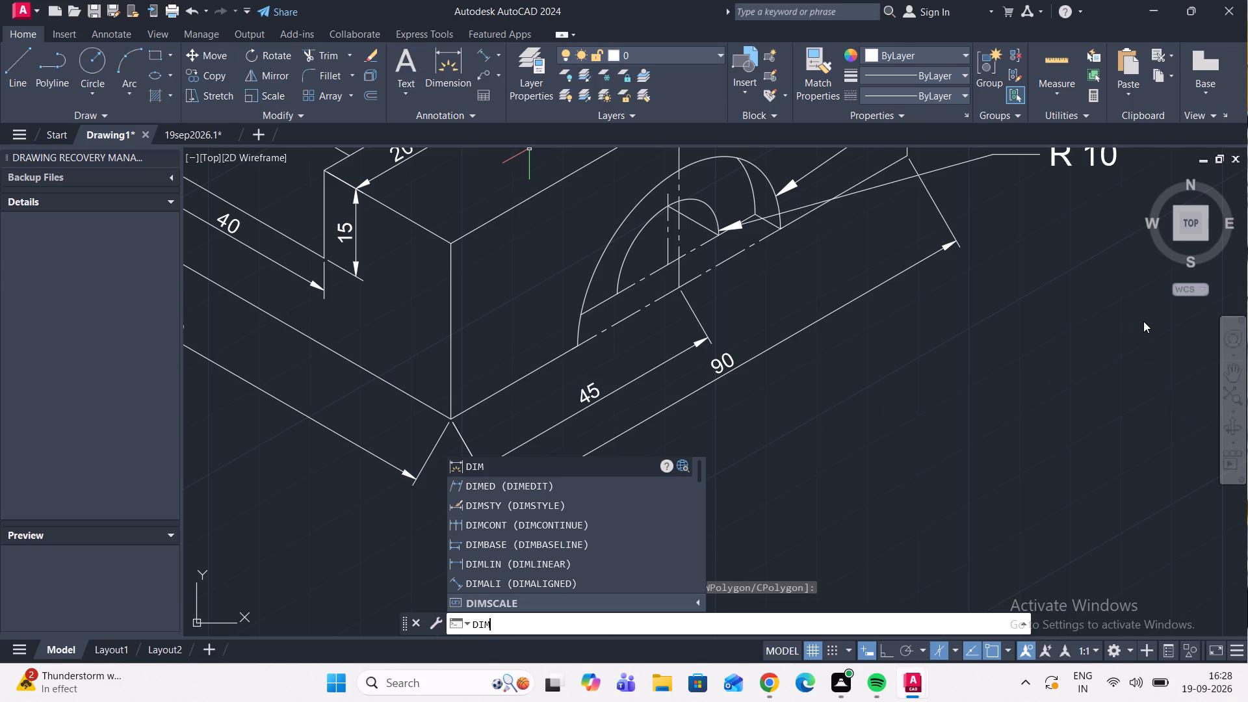
type("ED")
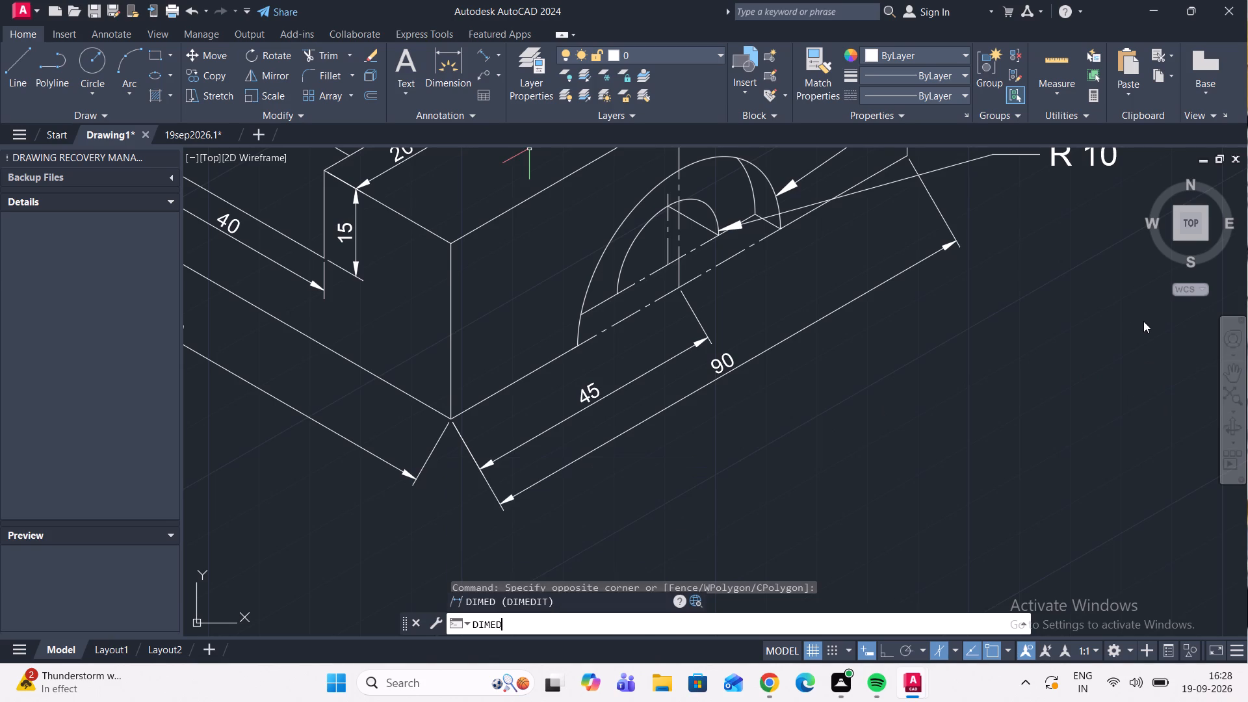
key("Return")
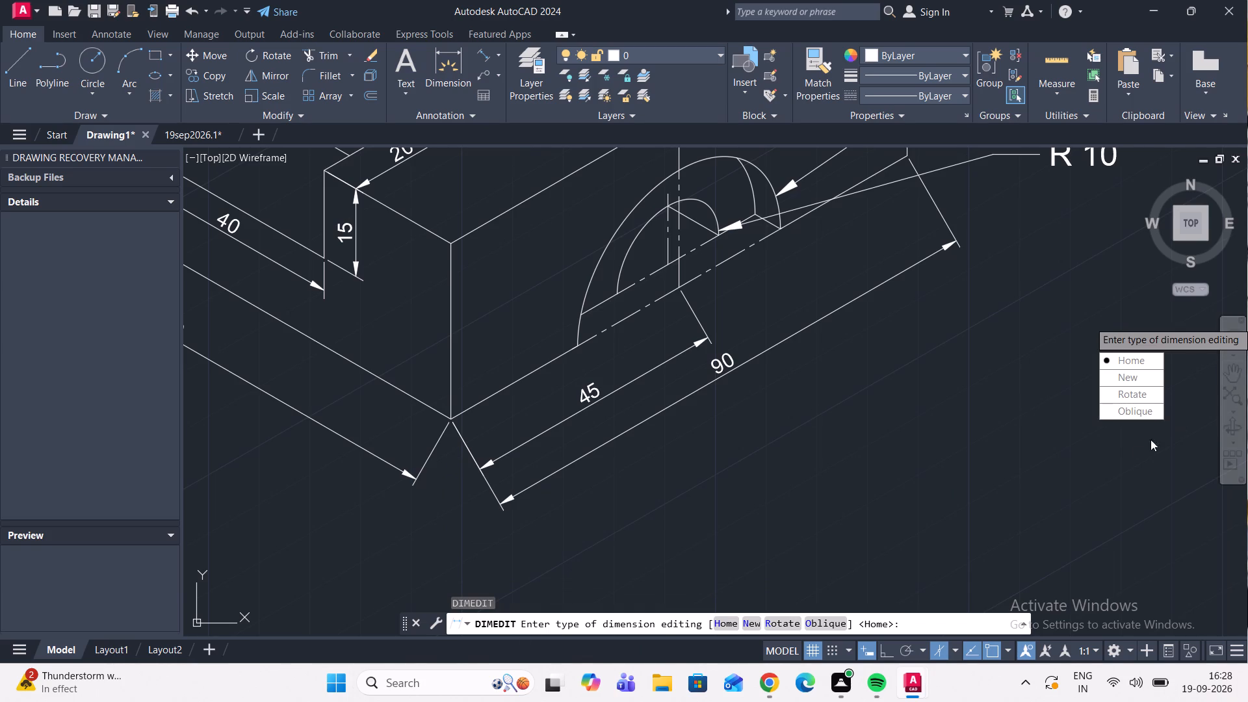
left_click_drag(1130, 411, 1143, 321)
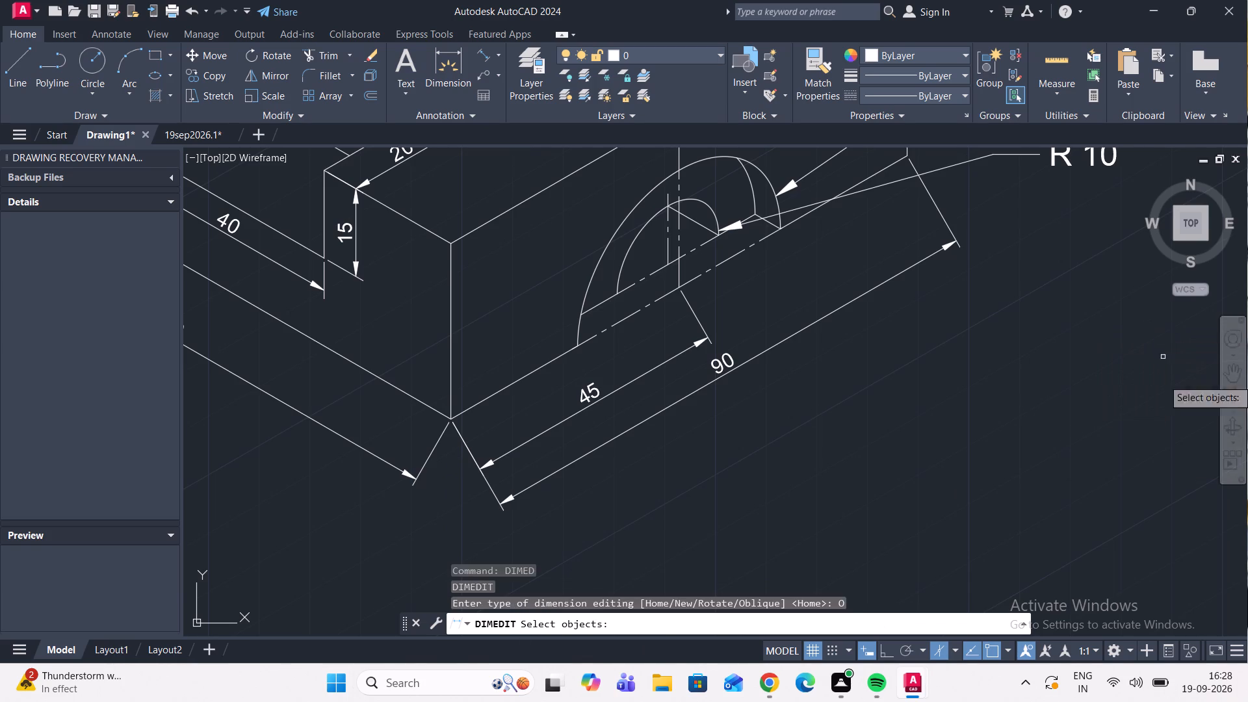
scroll(1095, 442, "down", 1)
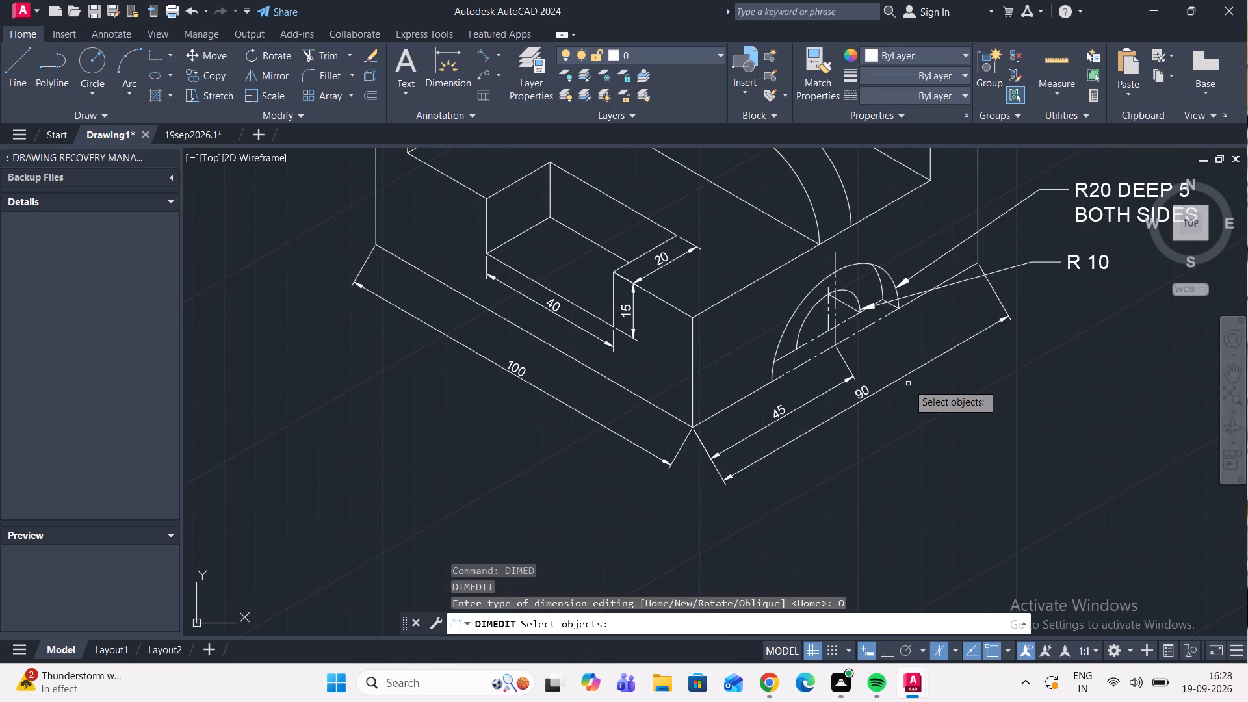
left_click(899, 380)
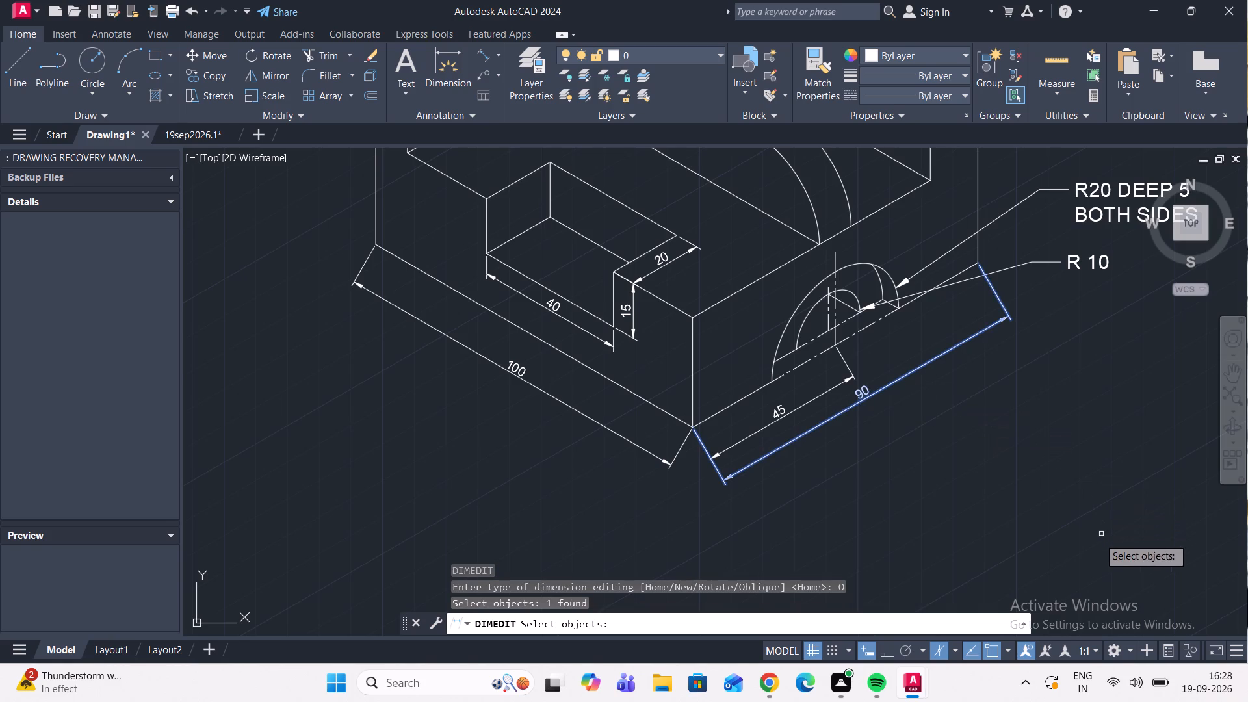
key("Return")
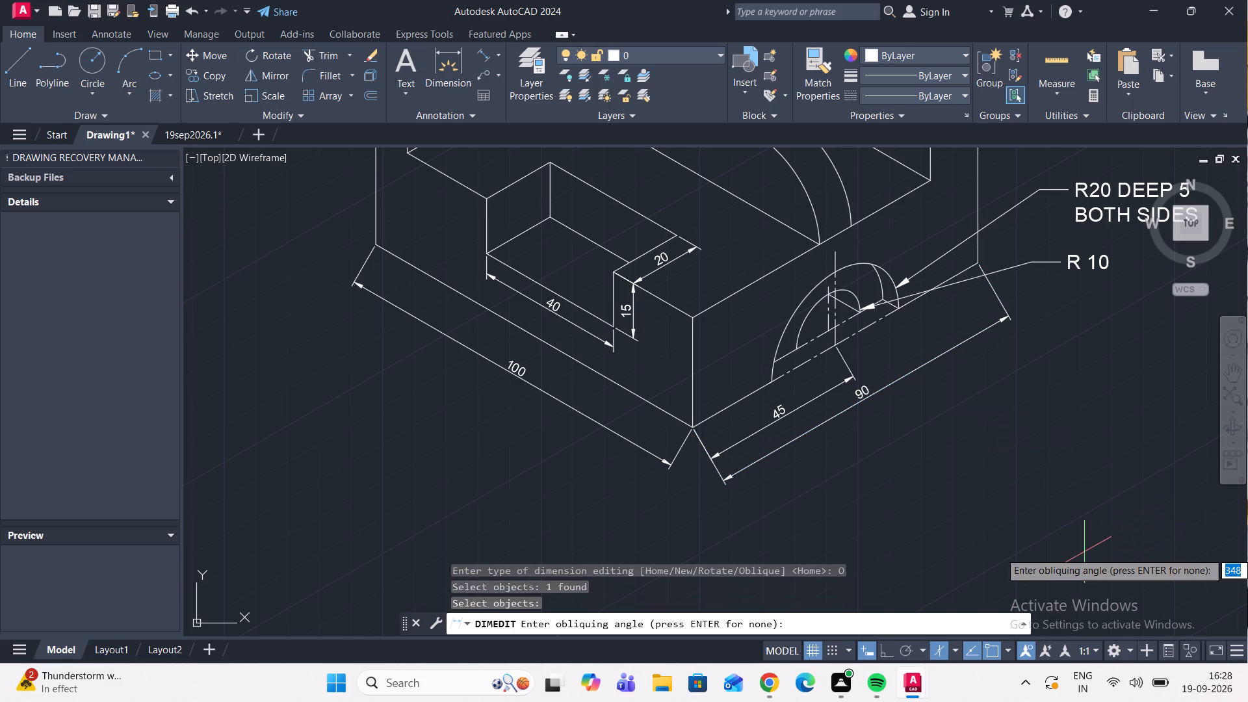
left_click(640, 285)
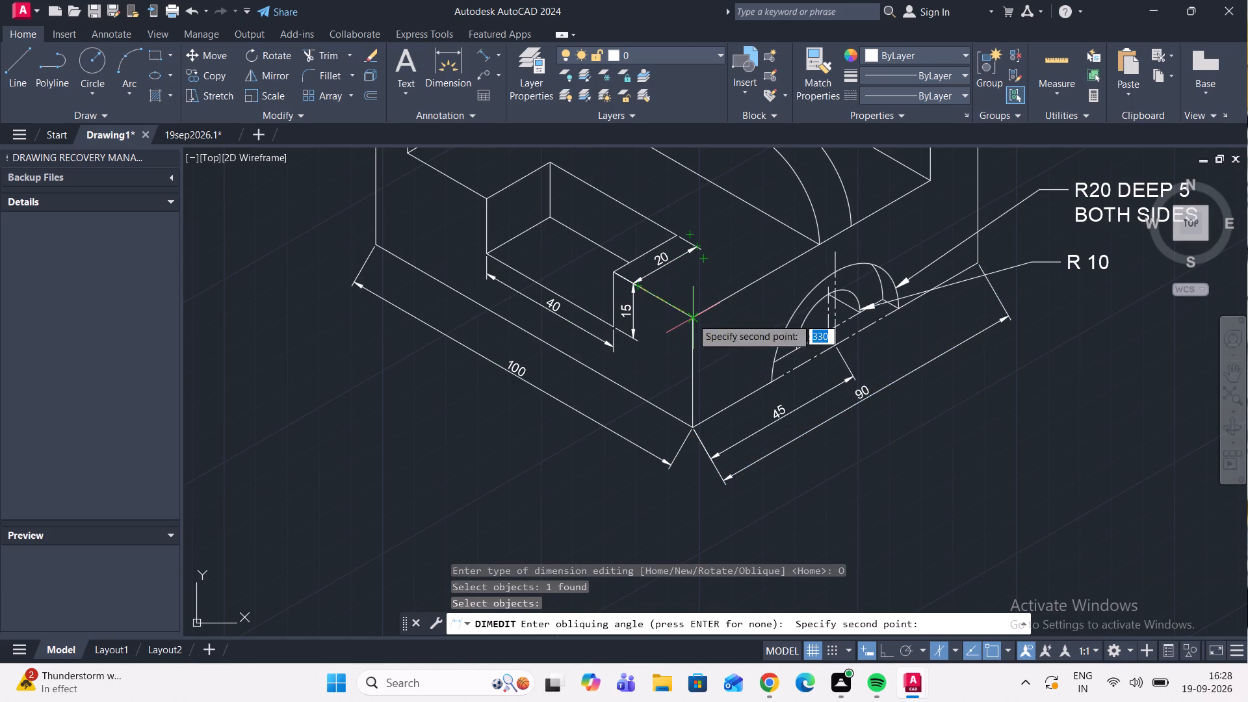
left_click(692, 318)
Oblique the end face's 45 dimension so its extension lines run parallel to the base's bottom front edge.
scroll(799, 308, "down", 1)
scroll(783, 382, "up", 1)
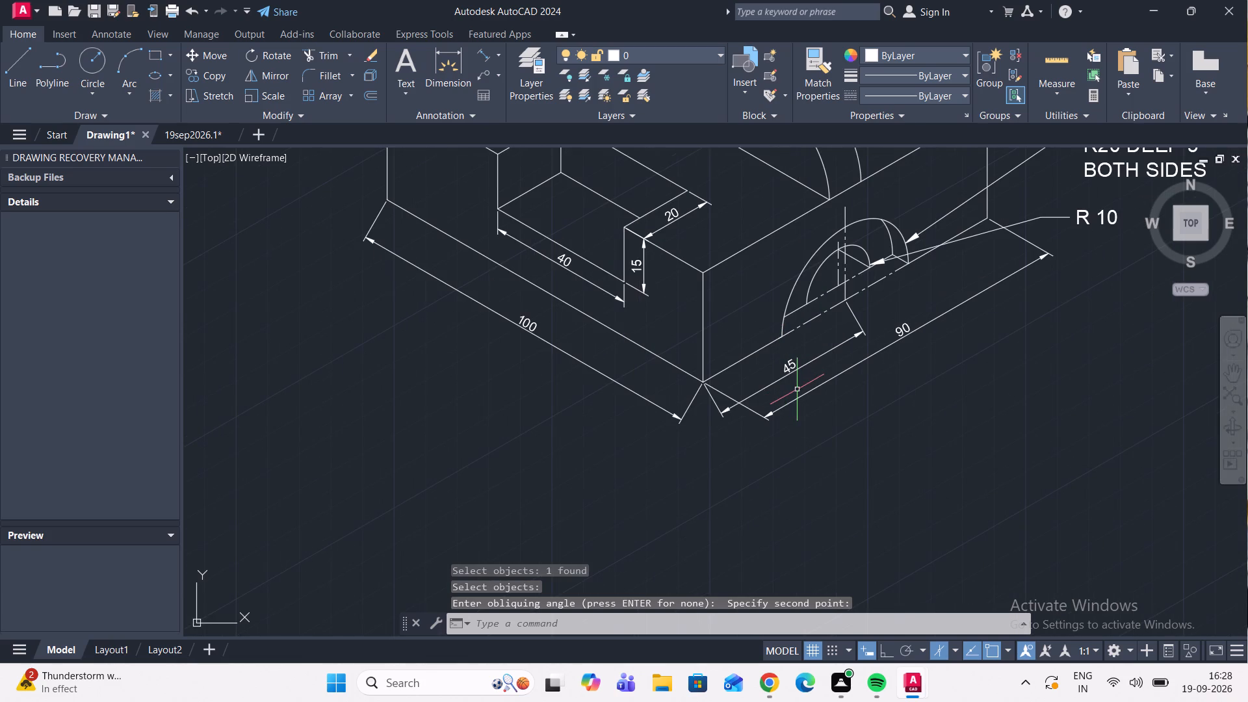
left_click(797, 379)
left_click(788, 363)
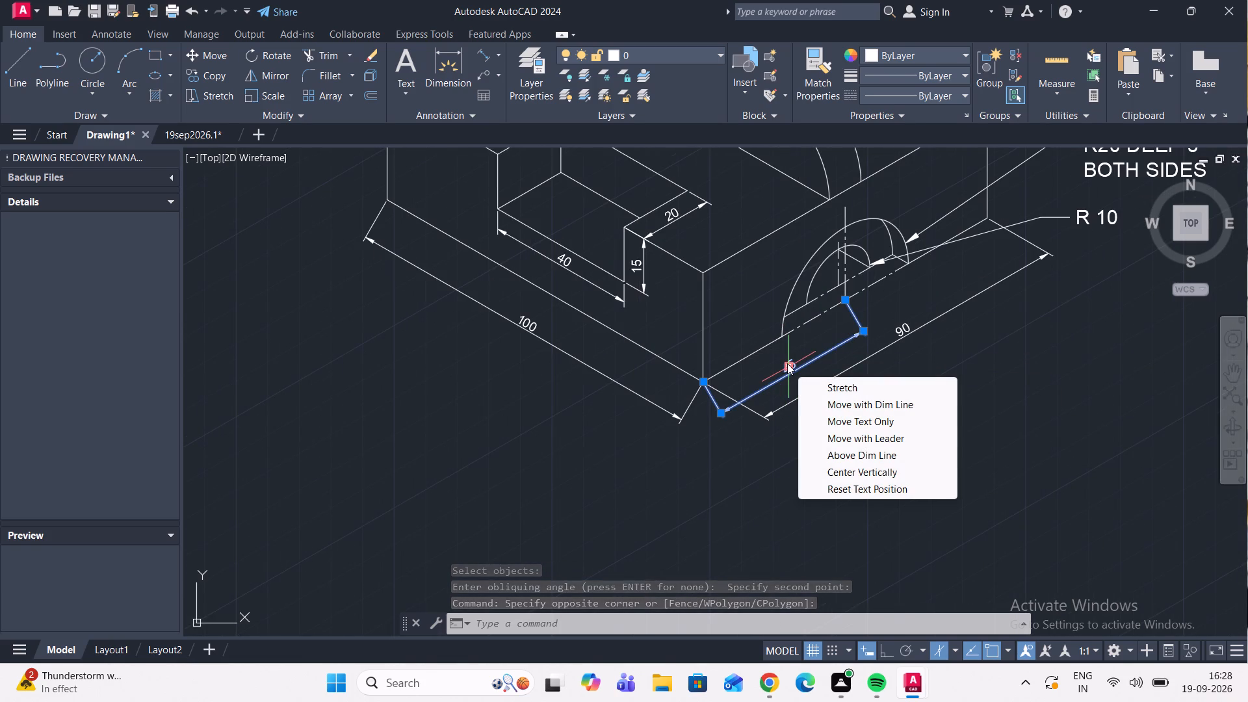
key("d")
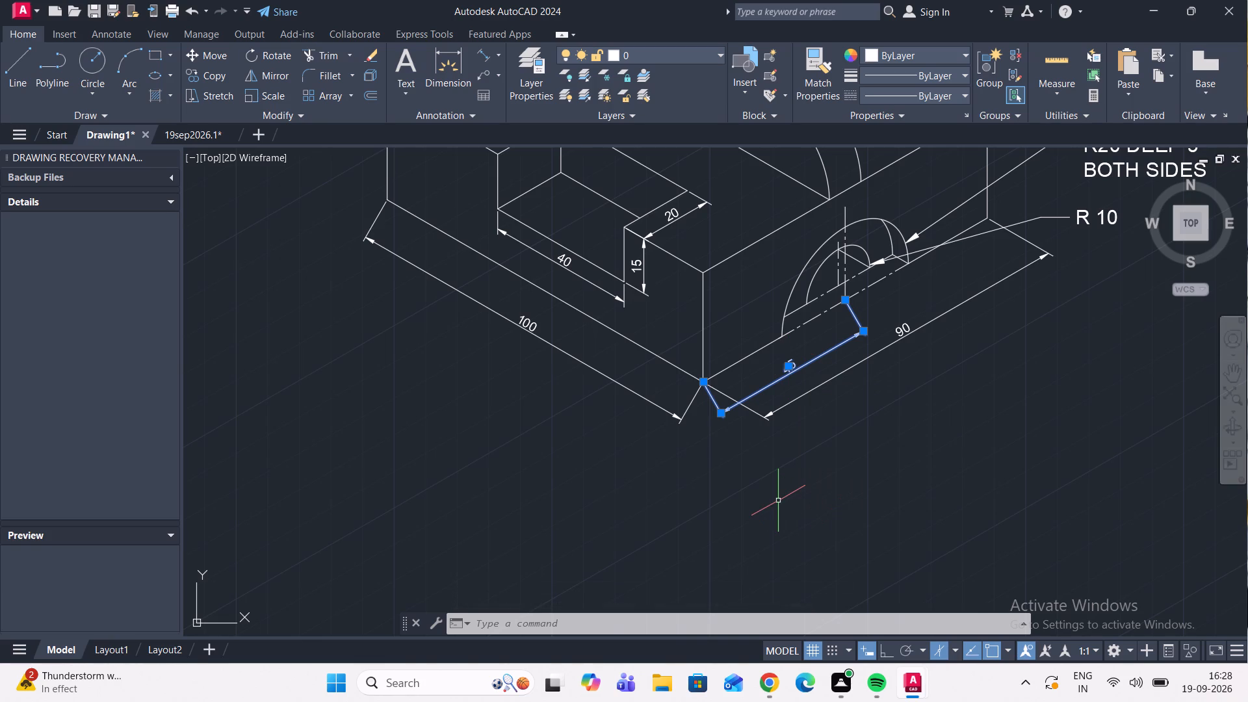
key("d")
type("IM")
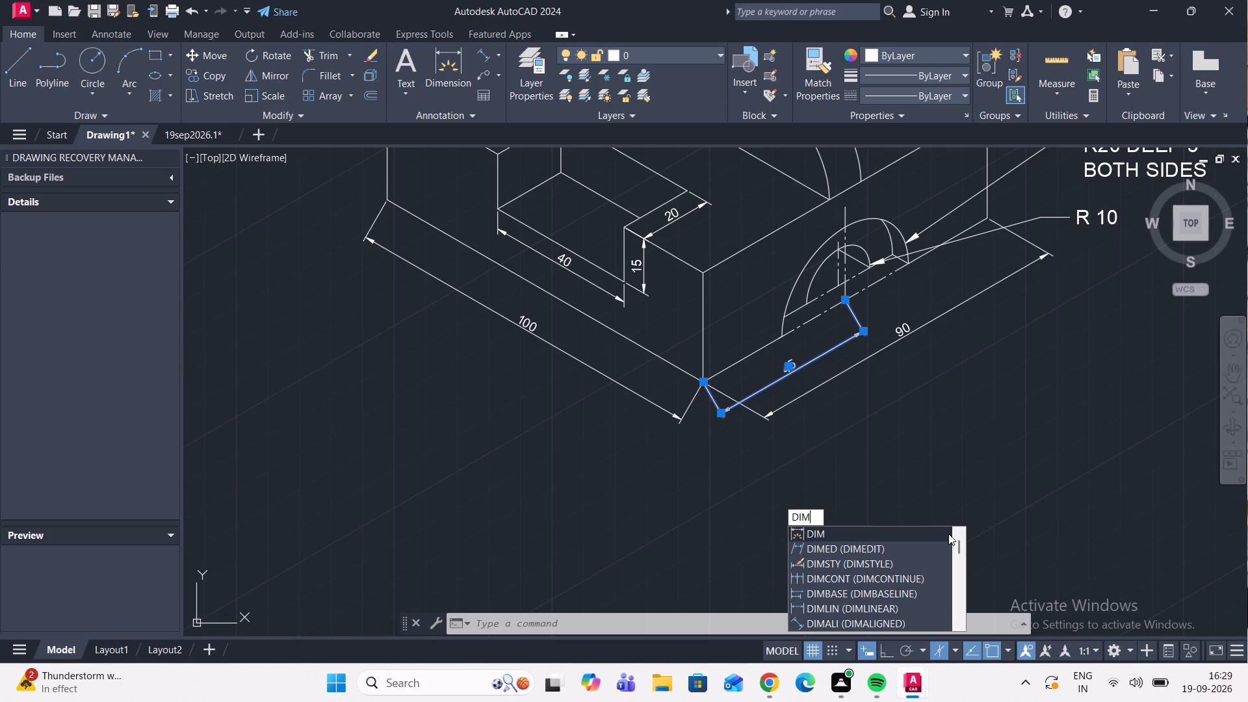
key("e")
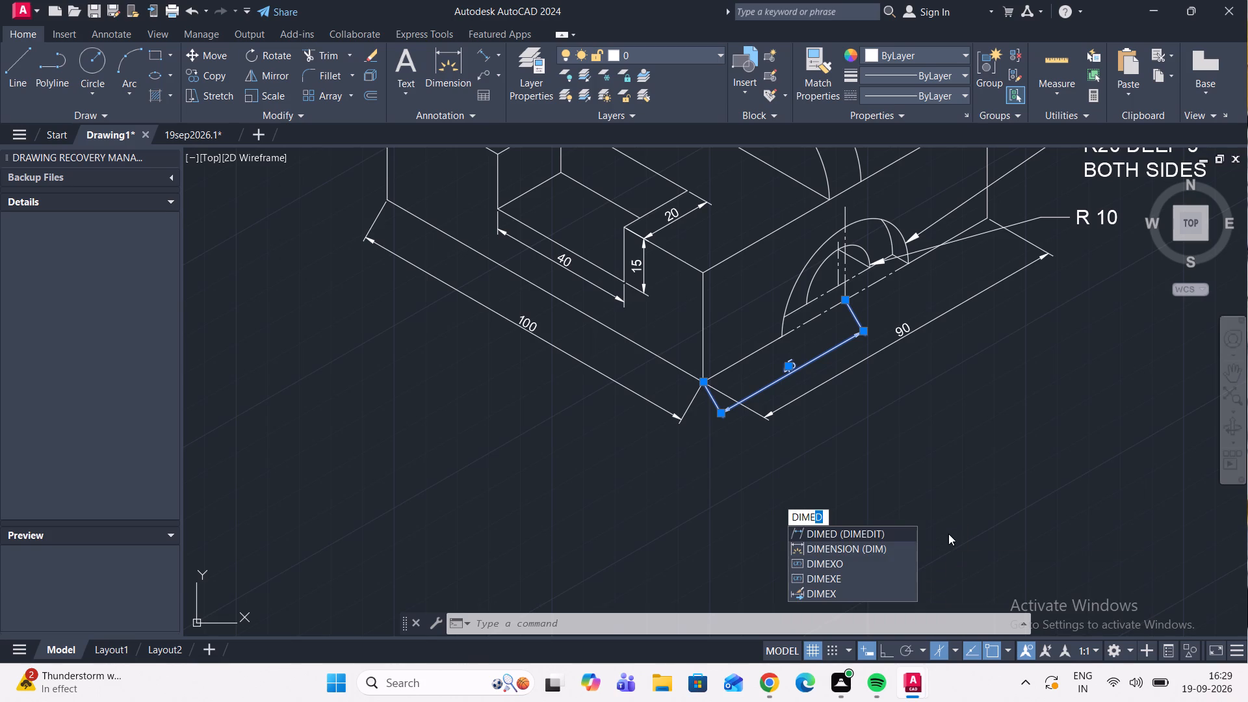
key("d")
key("Return")
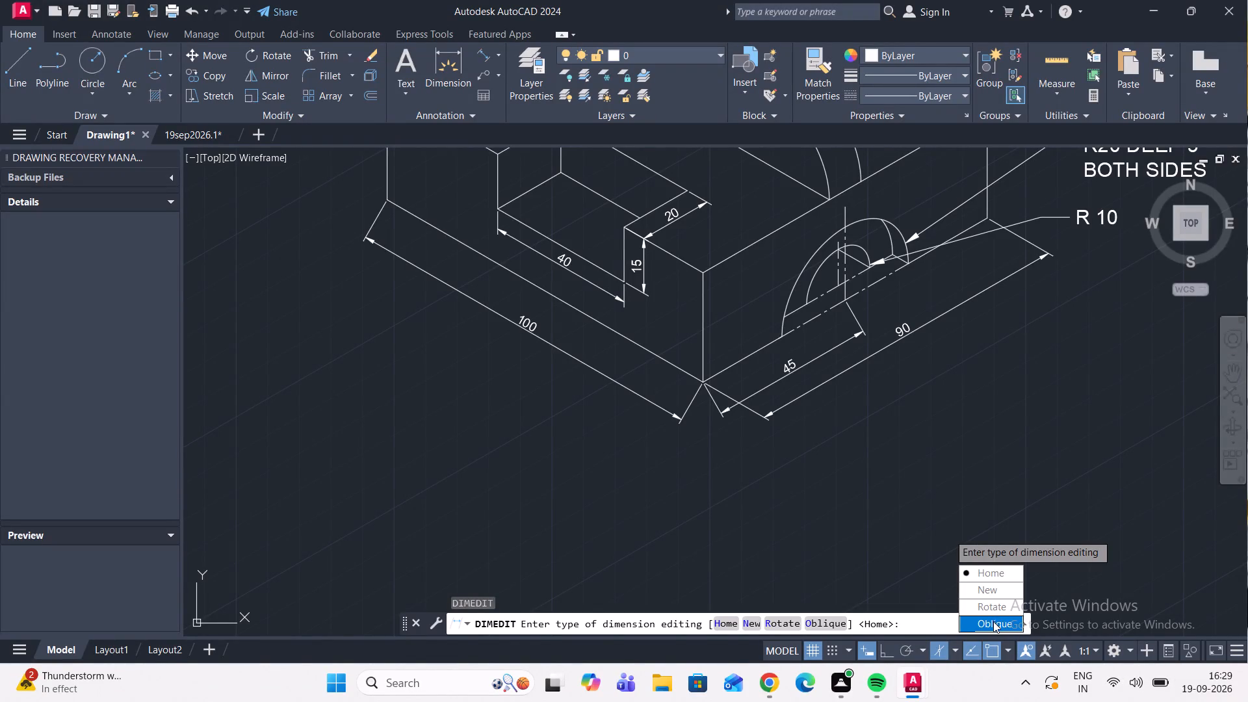
left_click_drag(993, 621, 948, 534)
scroll(712, 391, "up", 1)
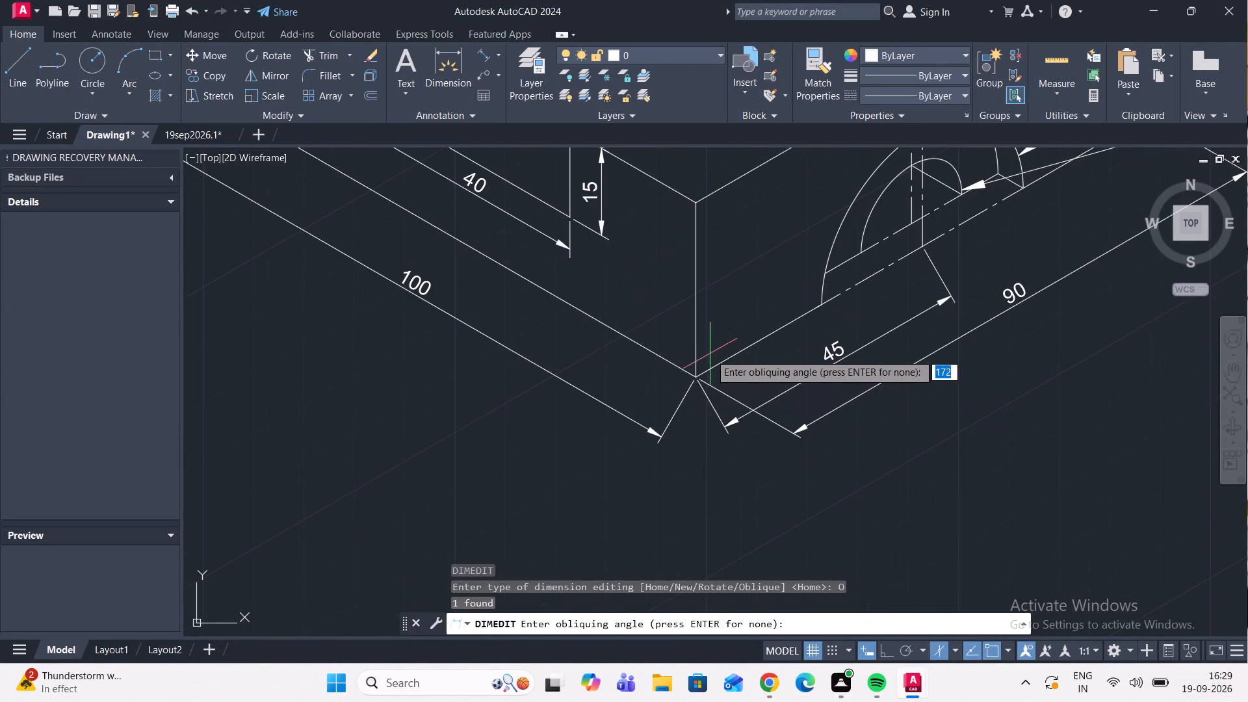
left_click(563, 301)
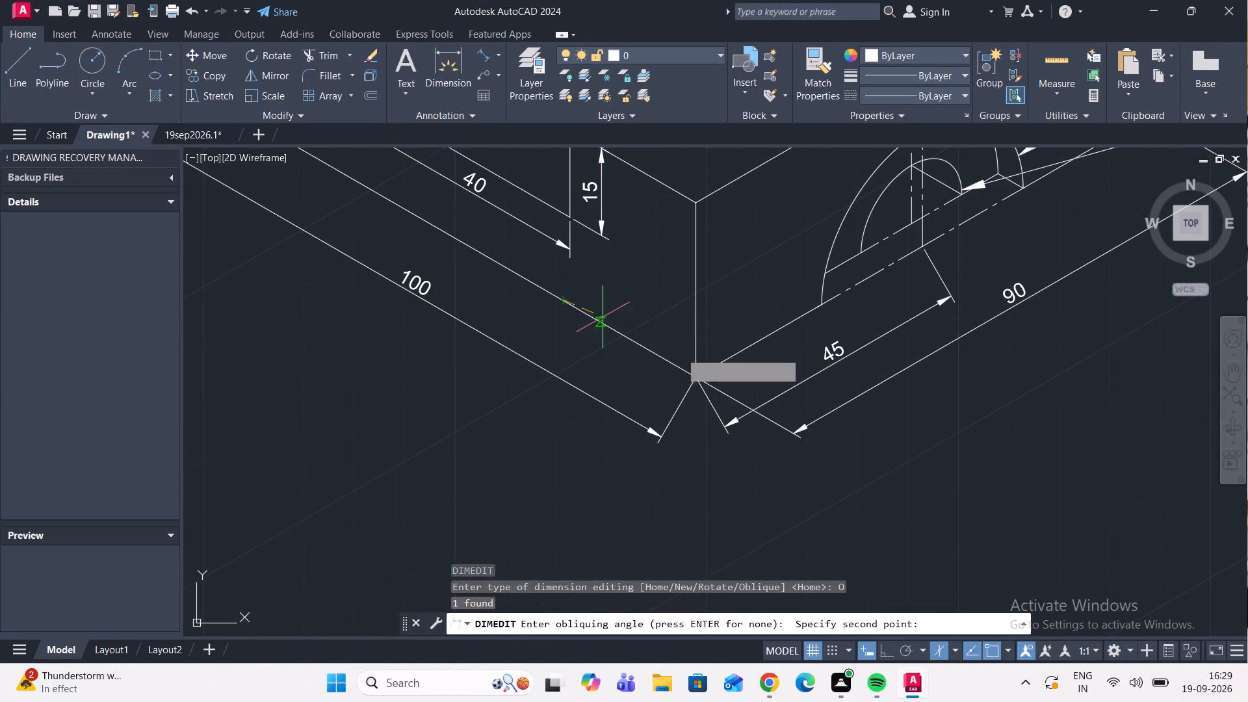
left_click(697, 376)
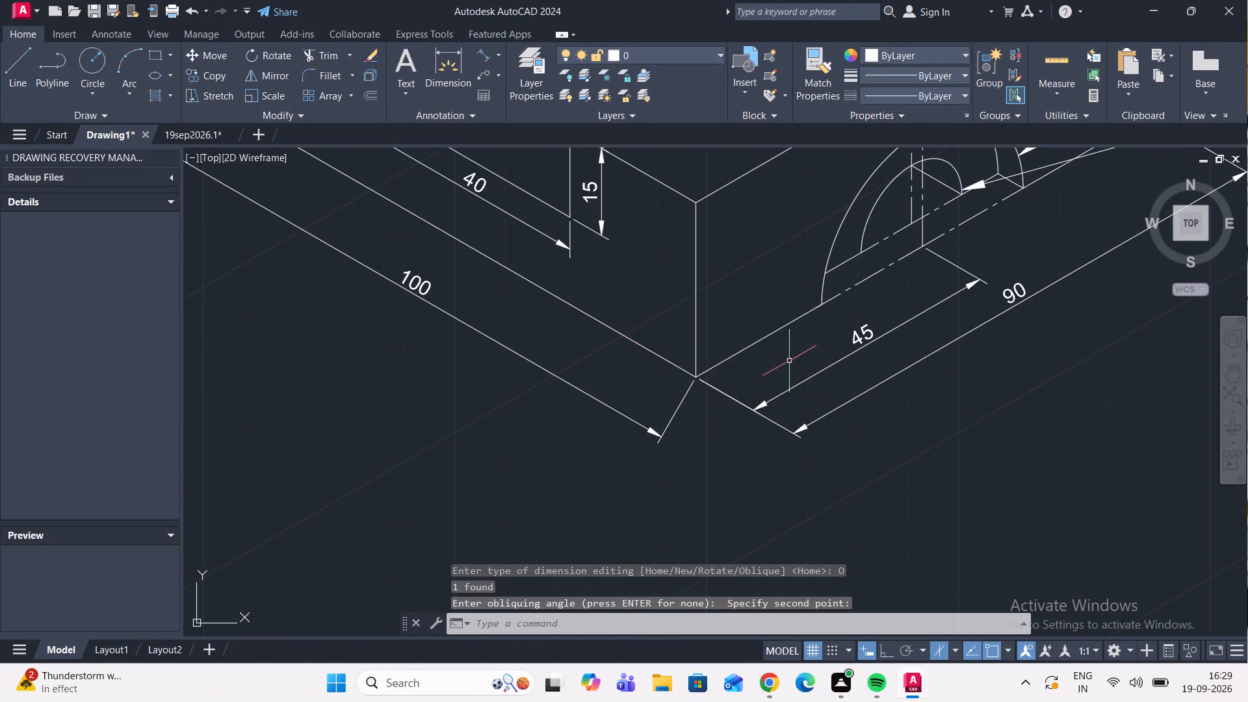
Add a multileader pointing at the front concave arc just above the base's top face, landing close to the arc, with the text "R 20".
scroll(819, 365, "down", 1)
middle_click_drag(818, 345, 863, 399)
scroll(903, 346, "up", 1)
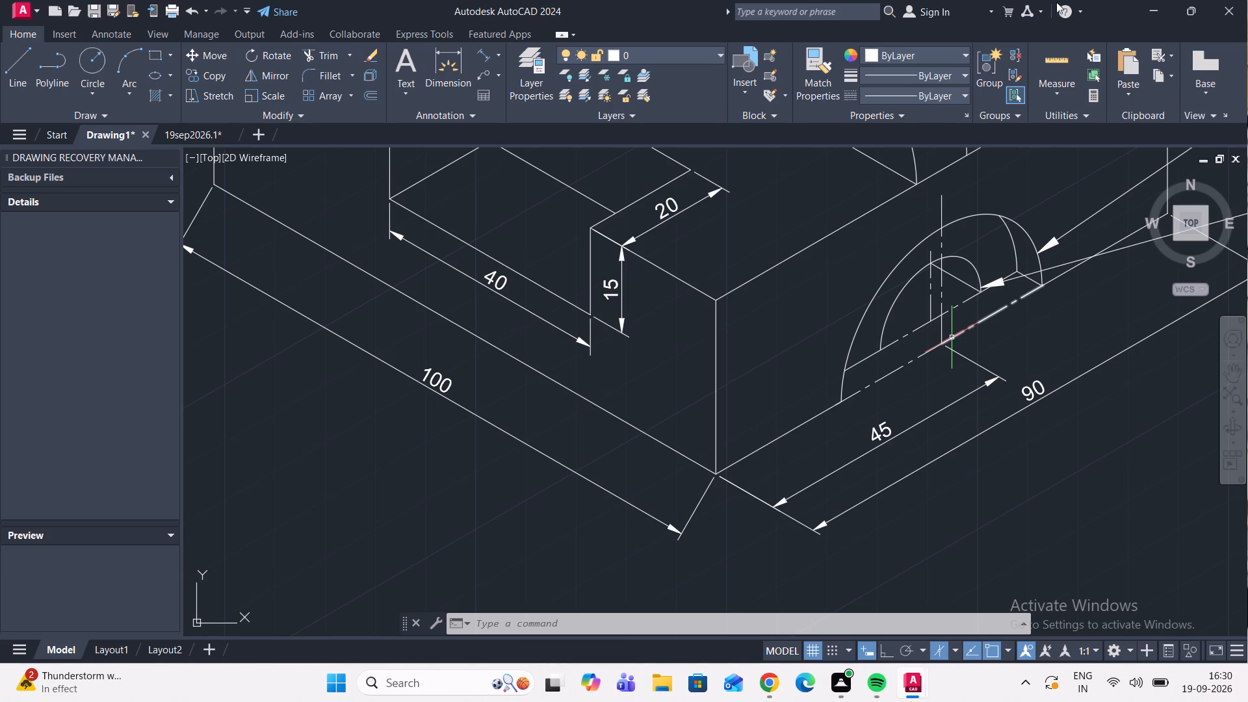
scroll(1043, 252, "down", 1)
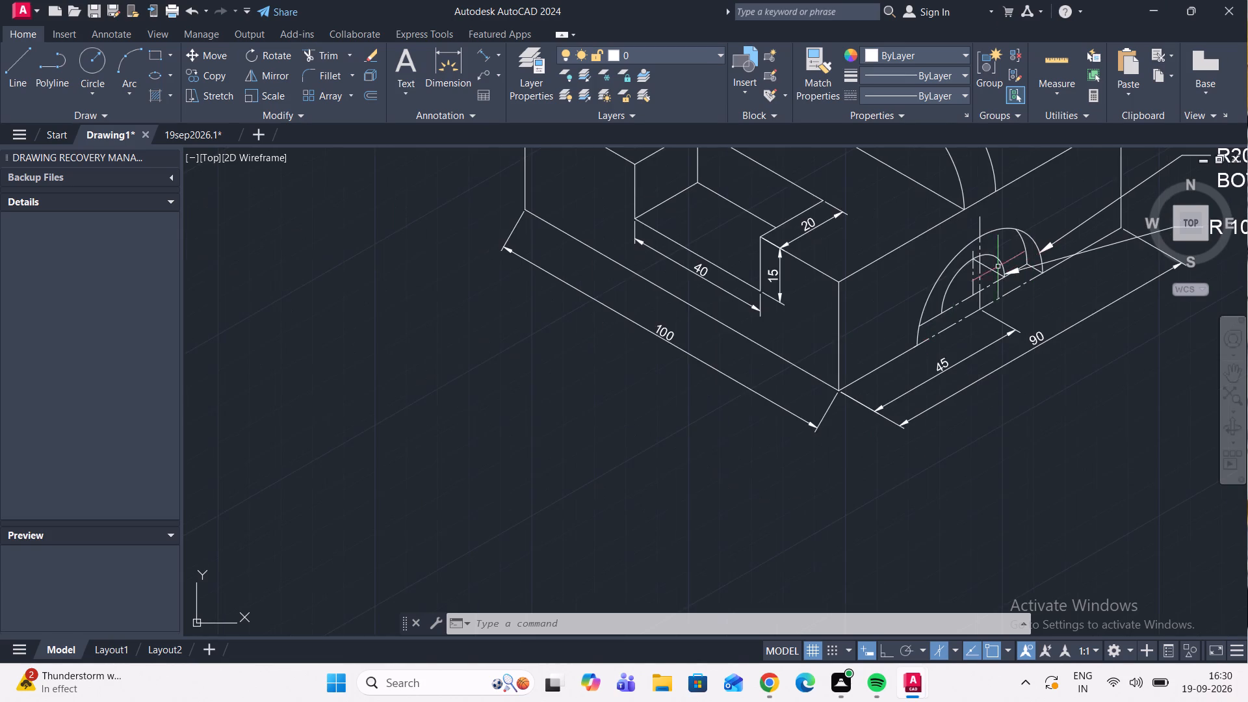
scroll(983, 279, "down", 1)
scroll(981, 261, "up", 1)
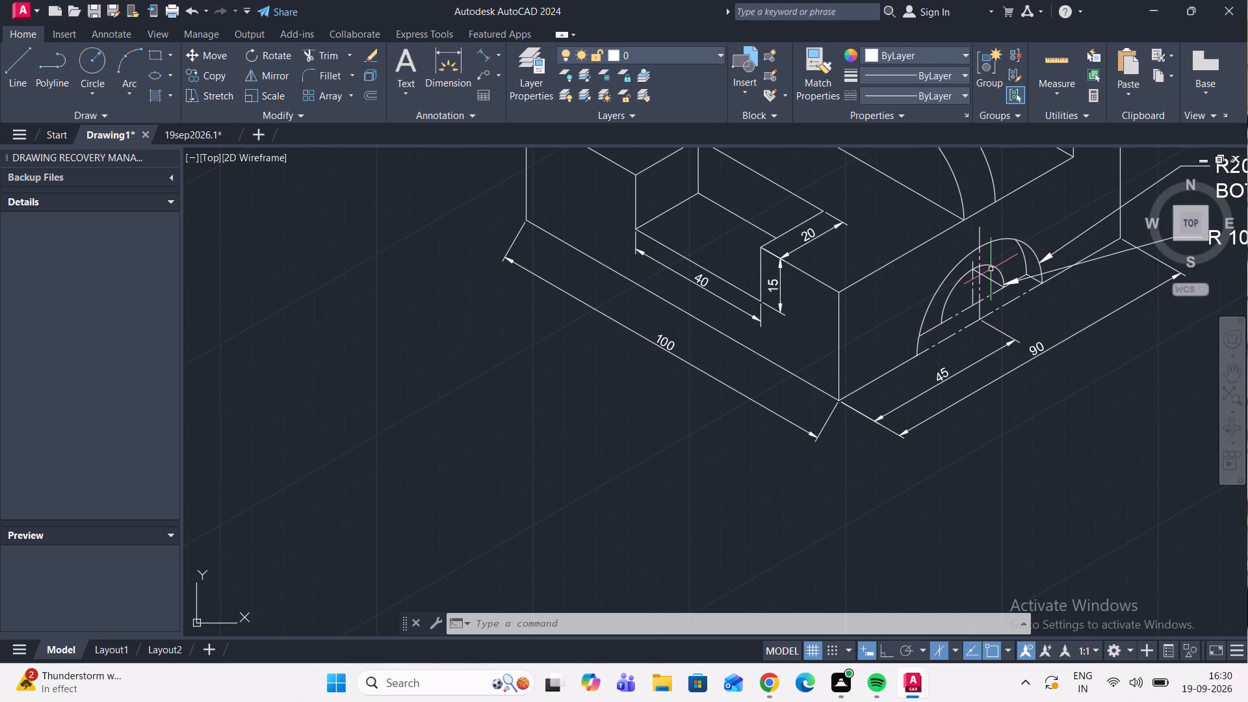
scroll(981, 299, "down", 2)
middle_click_drag(960, 268, 820, 309)
scroll(879, 291, "up", 2)
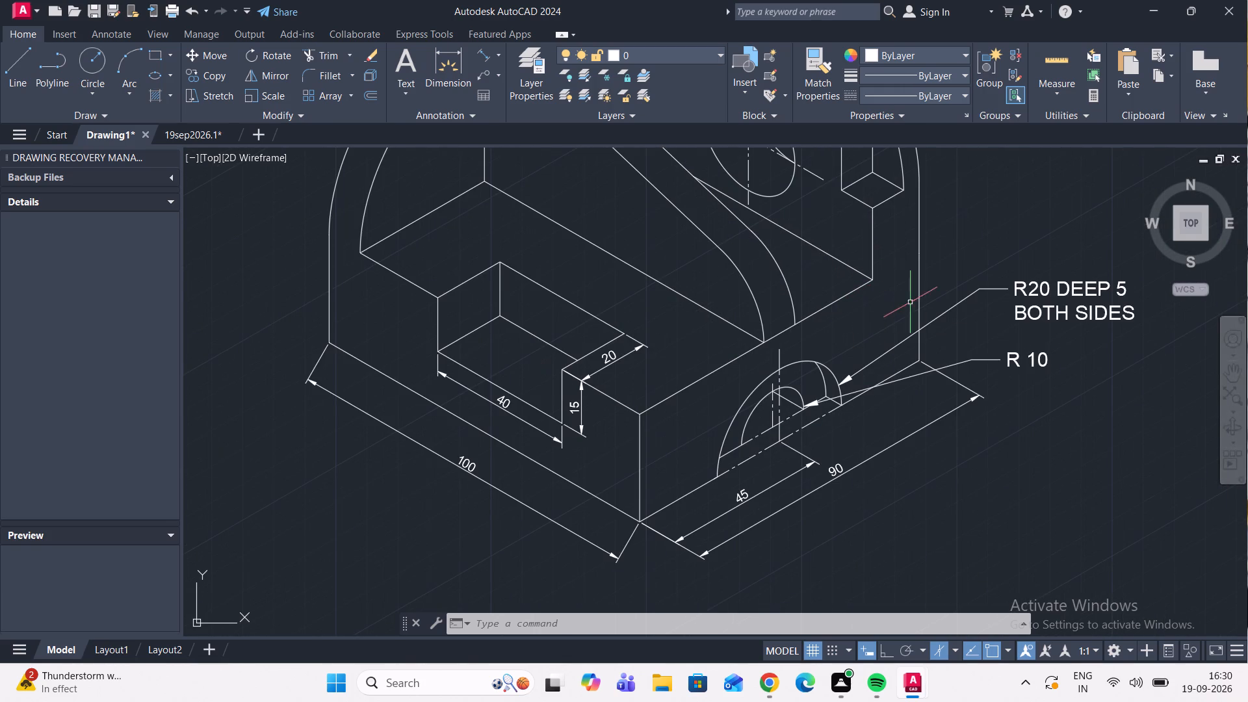
left_click(480, 75)
scroll(747, 300, "up", 1)
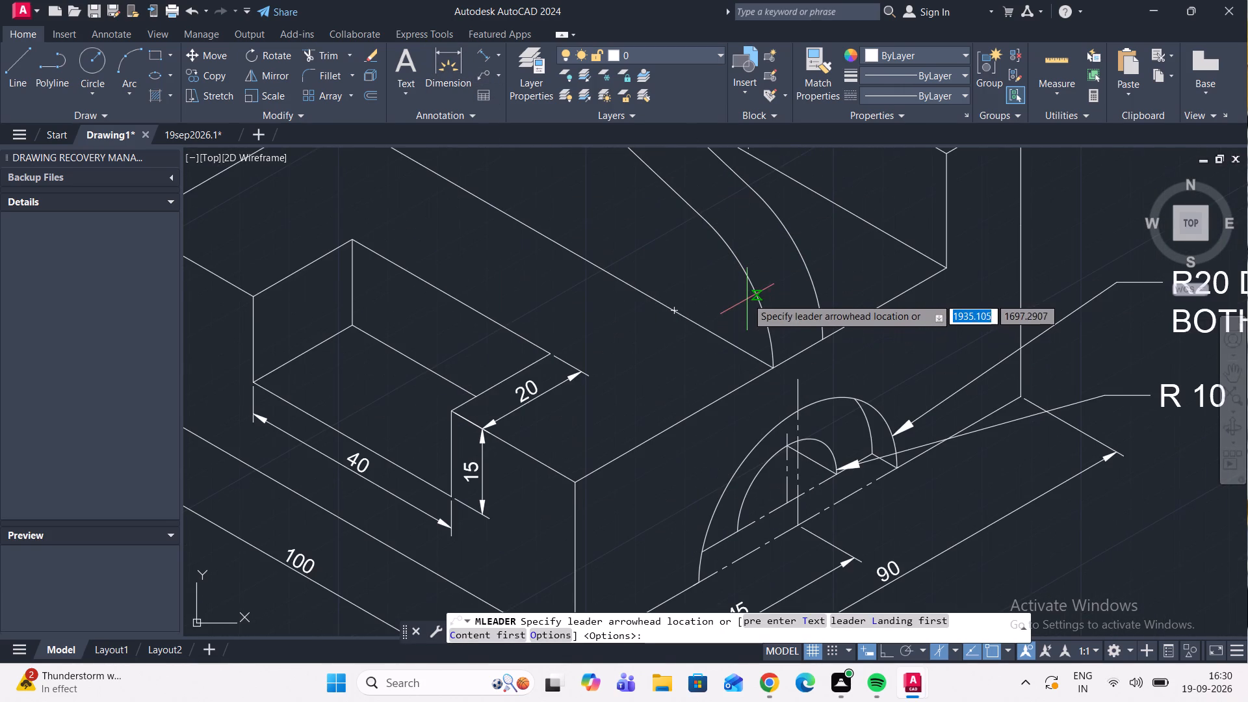
left_click(754, 291)
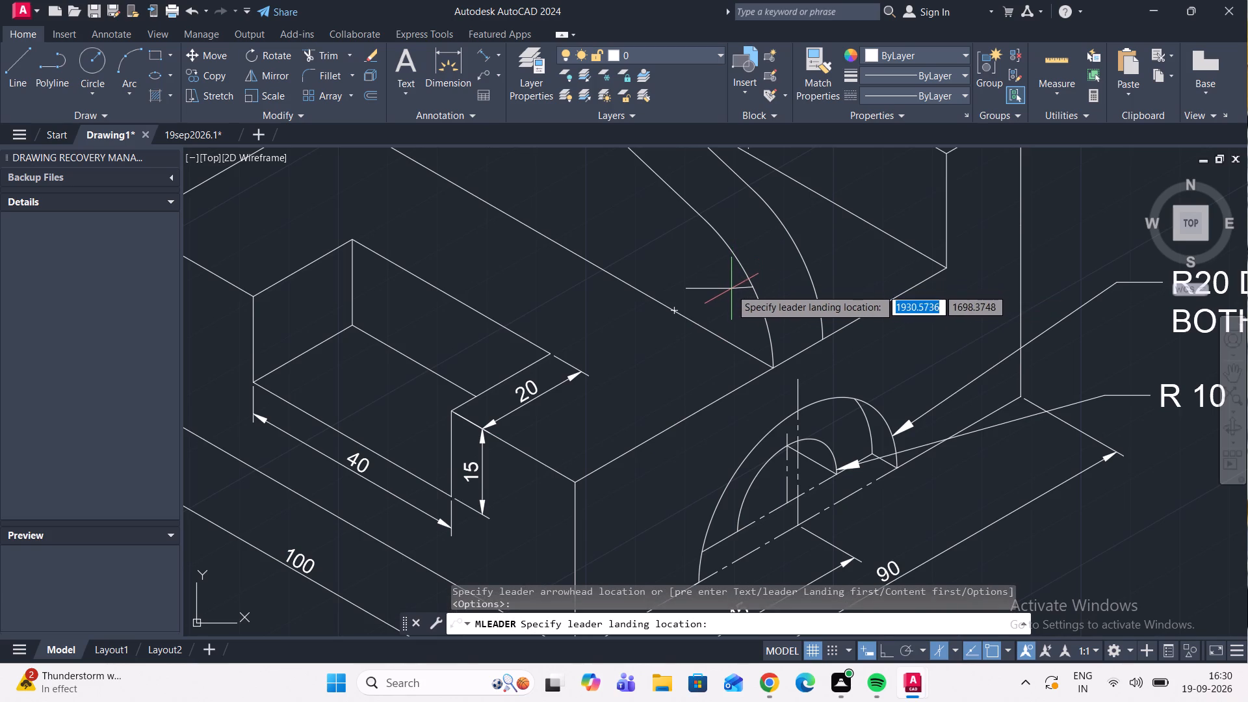
left_click(730, 289)
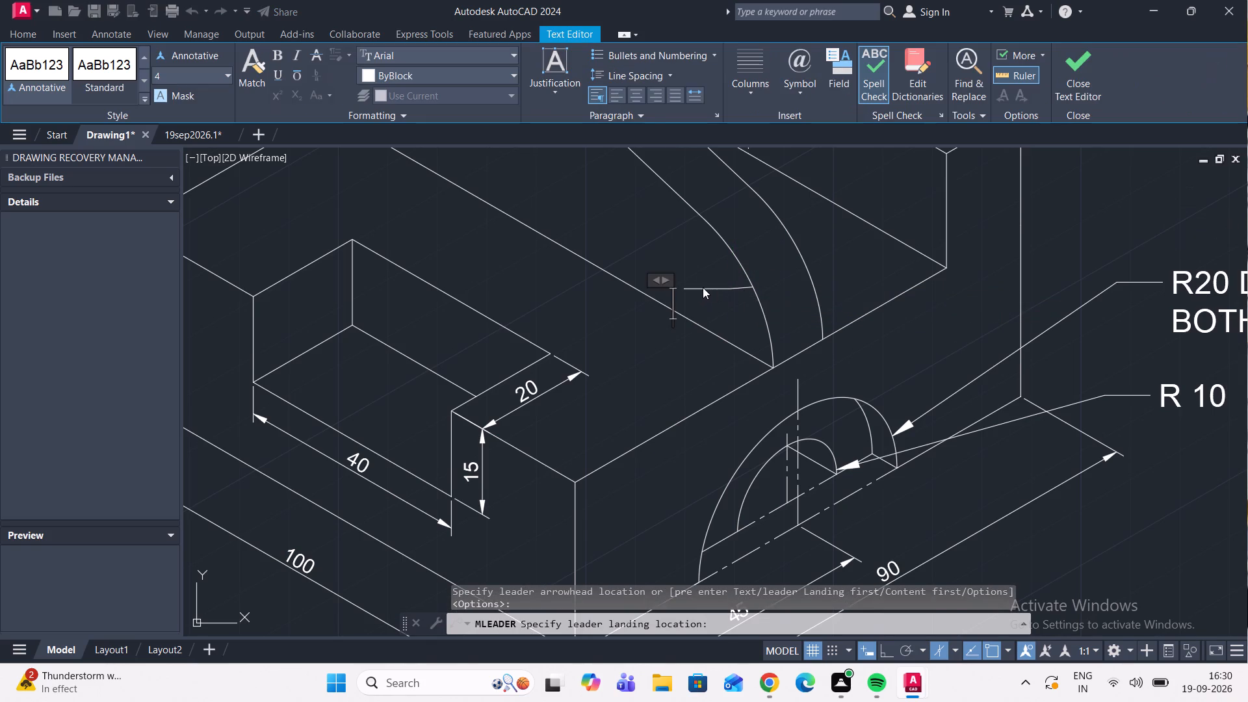
scroll(698, 286, "up", 5)
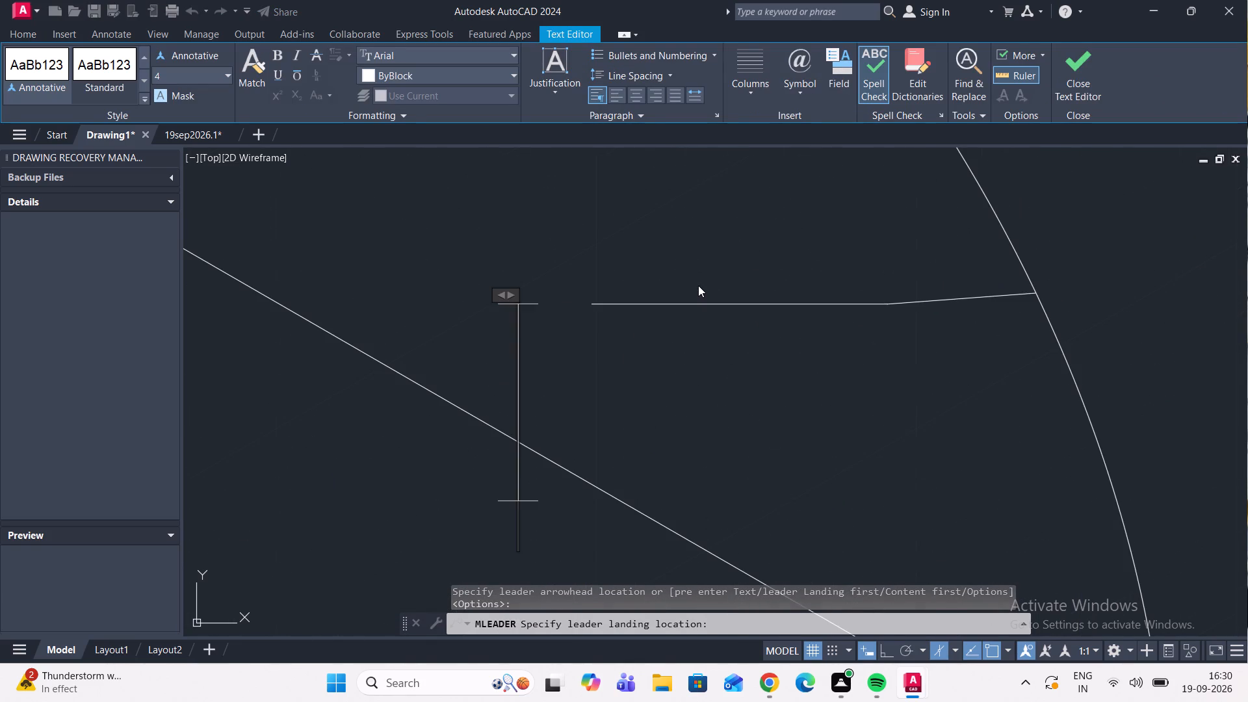
key("r")
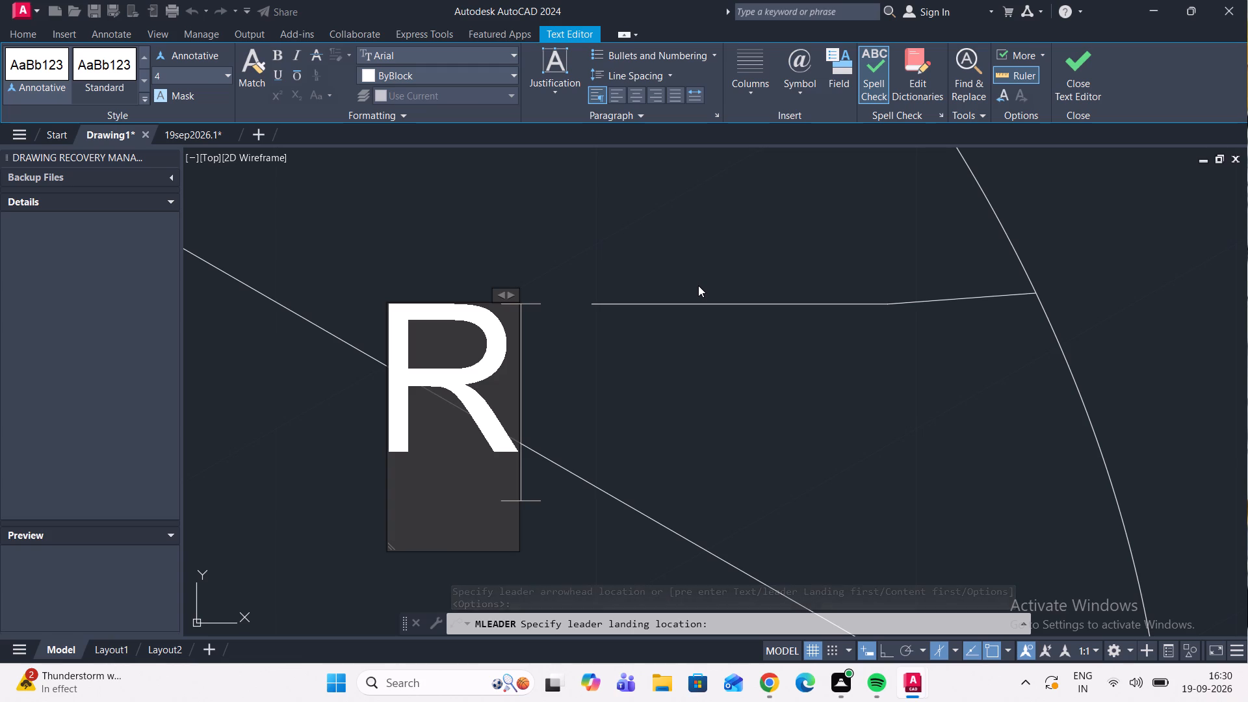
key("space")
type("2")
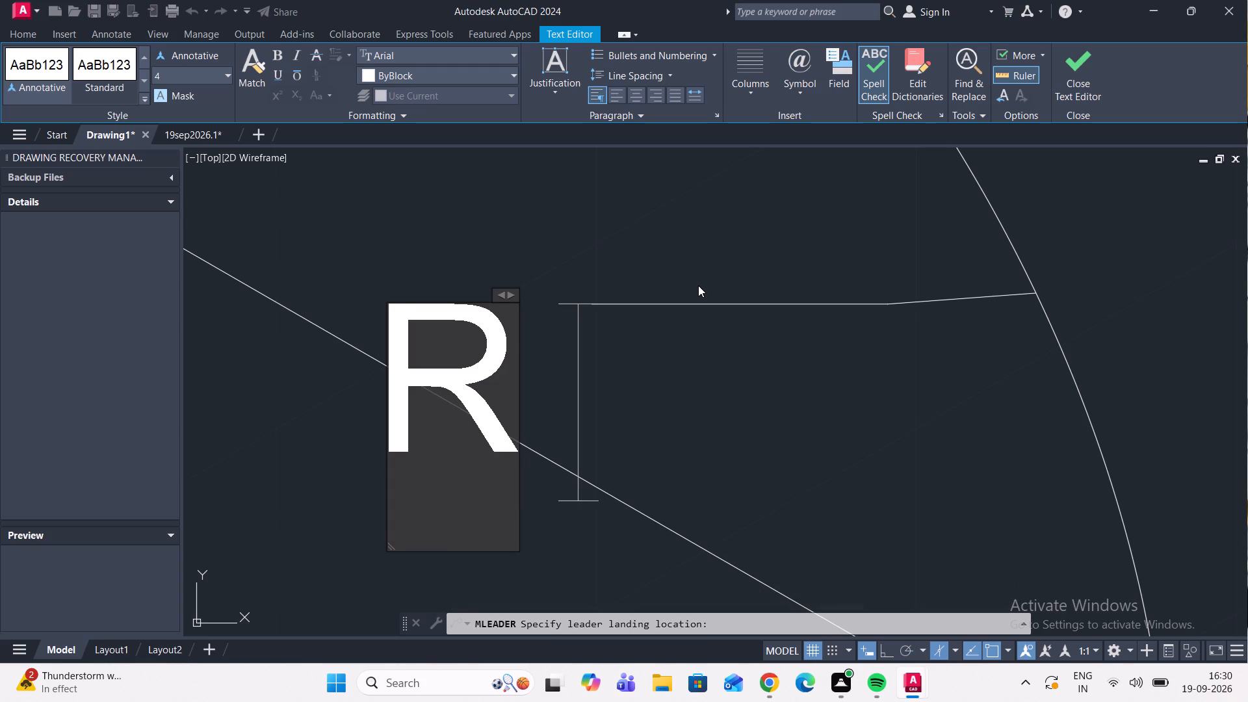
key("0")
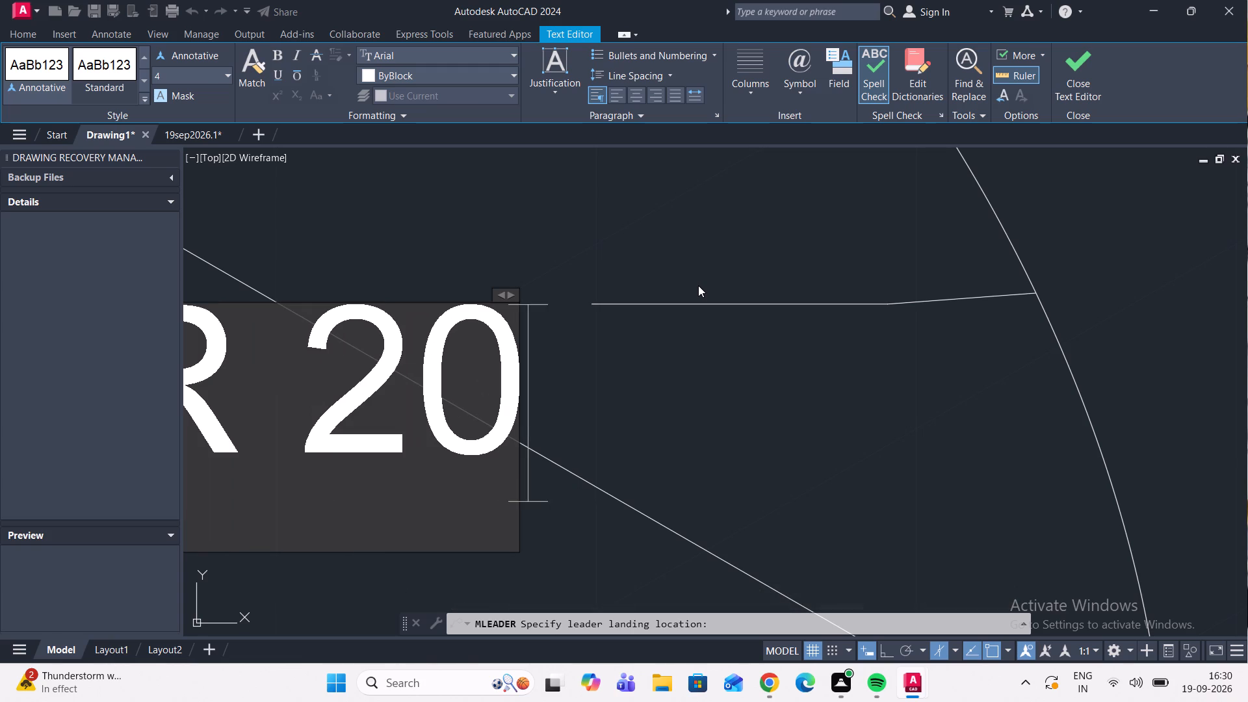
left_click(698, 285)
Inspect the new R 20 leader up close, especially its arrowhead end where it meets the arc.
scroll(698, 285, "down", 4)
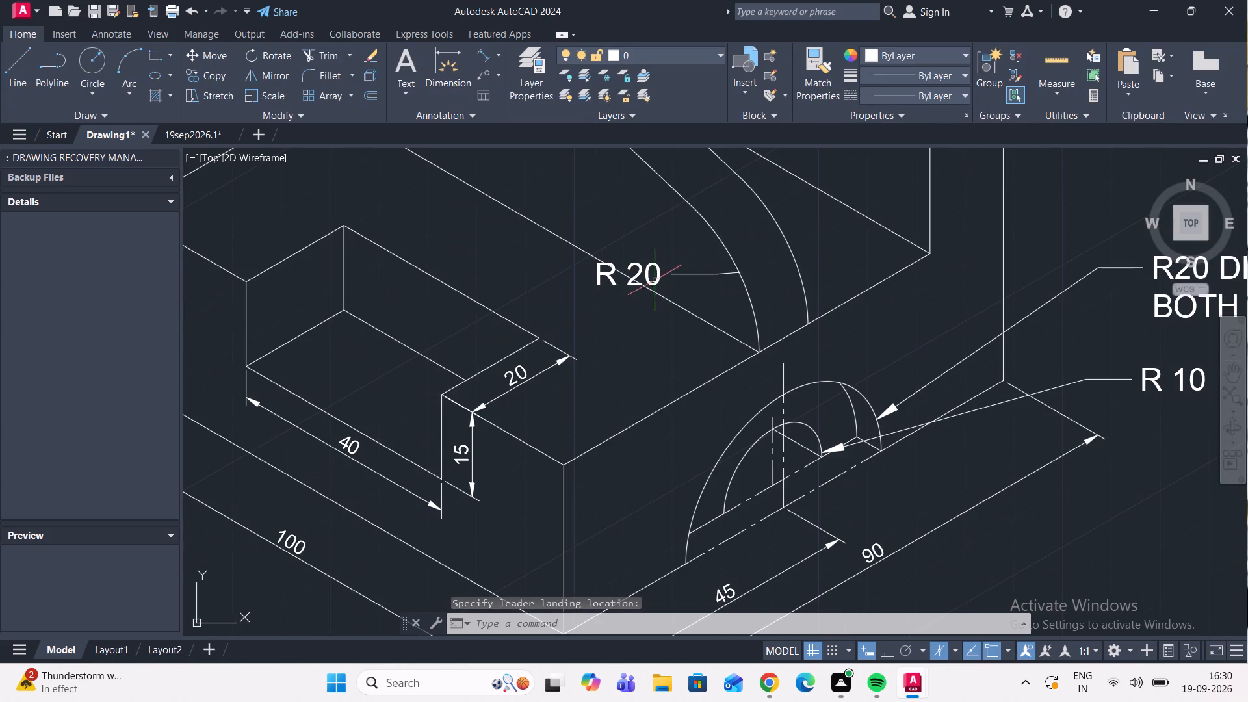
scroll(658, 283, "up", 1)
scroll(753, 267, "up", 2)
scroll(822, 263, "up", 2)
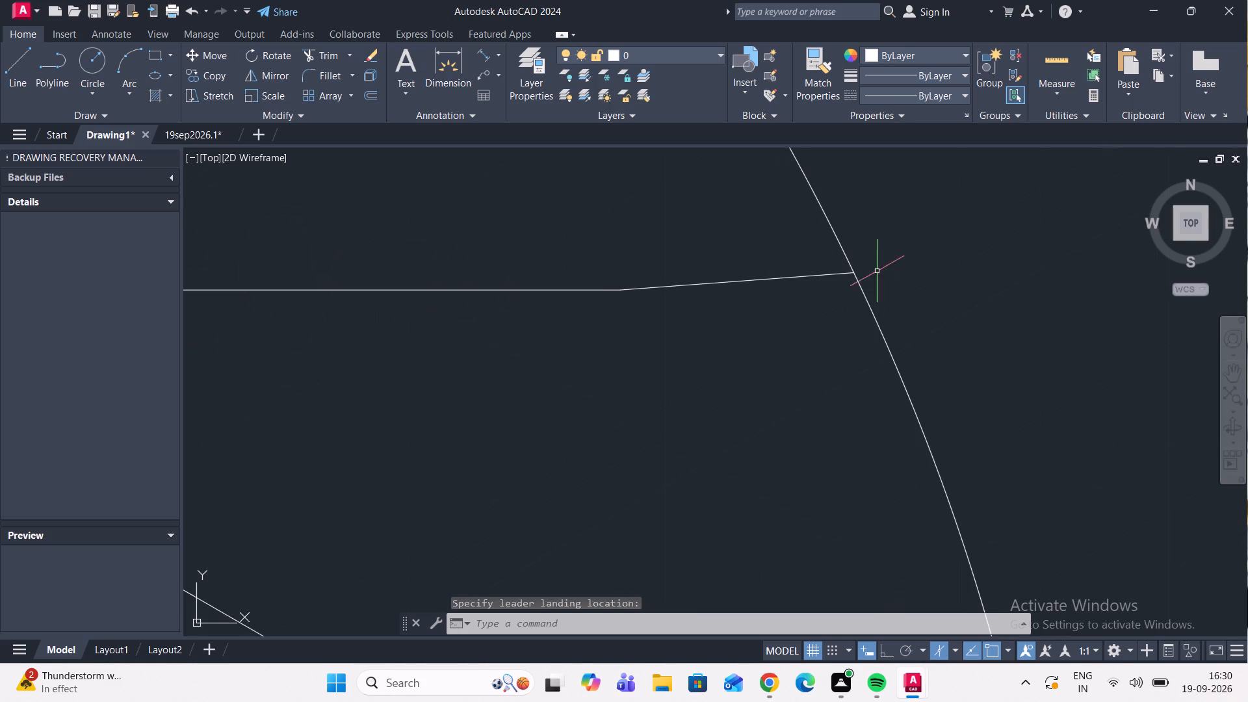
scroll(855, 269, "up", 3)
scroll(839, 302, "down", 5)
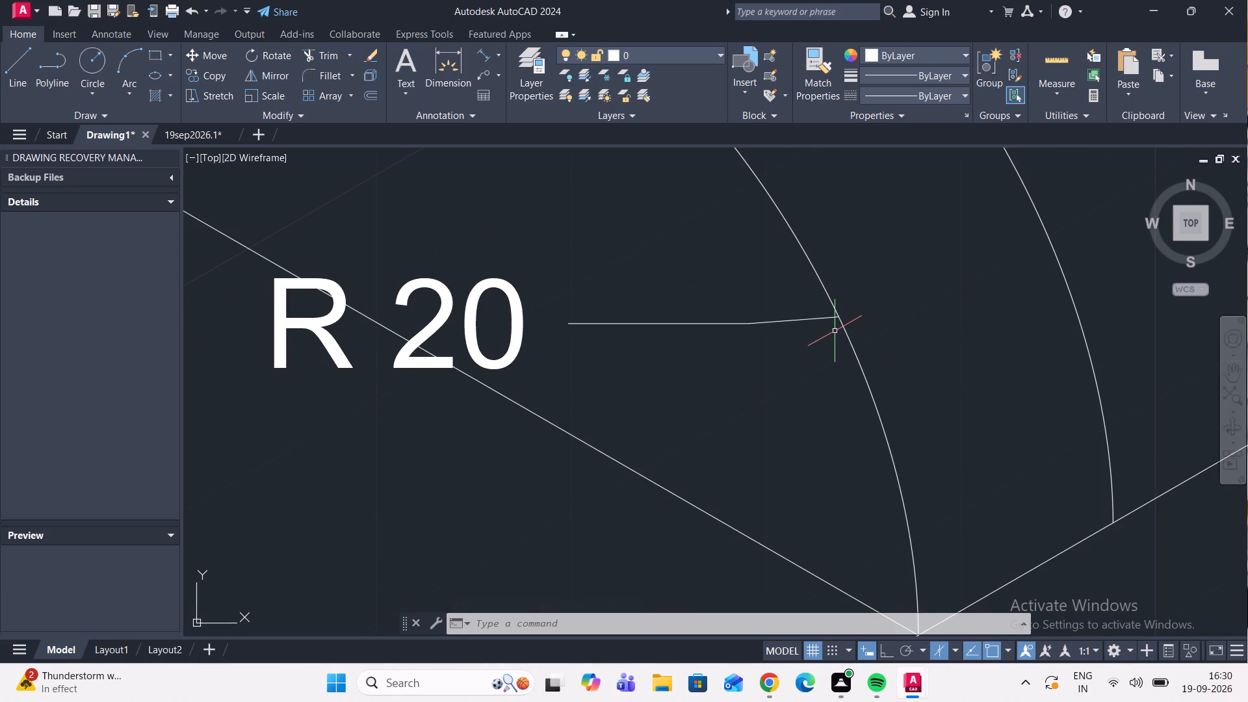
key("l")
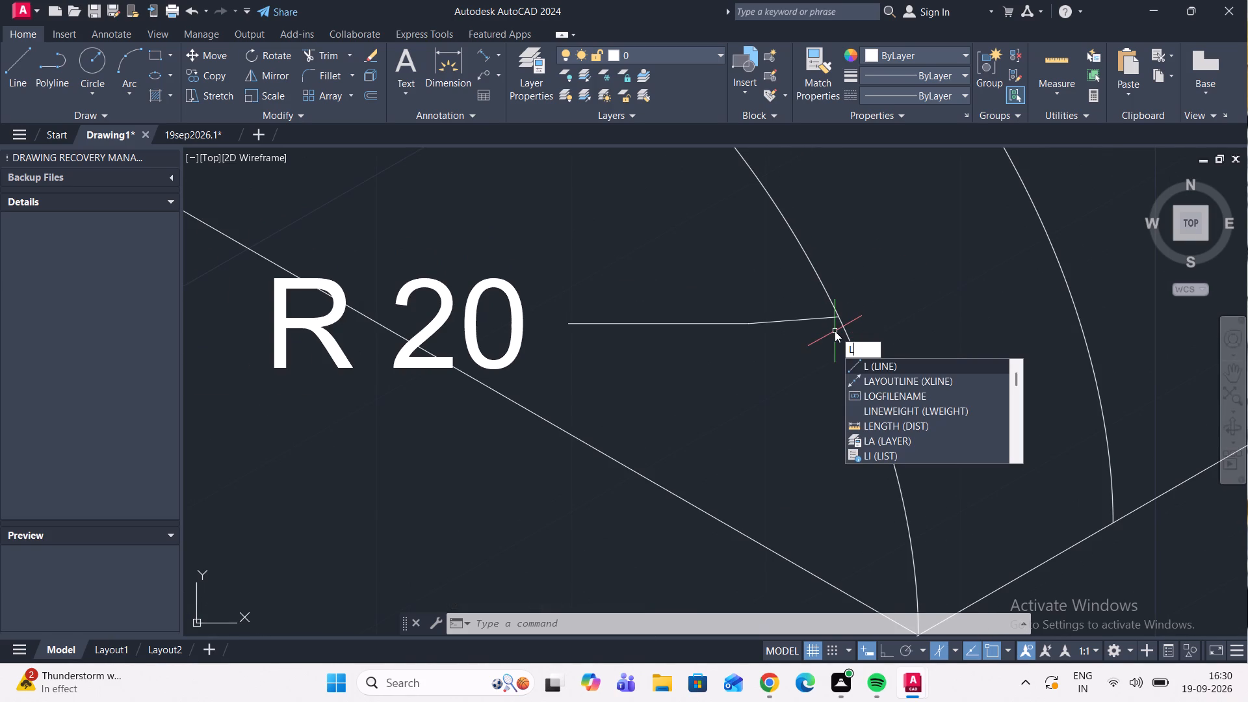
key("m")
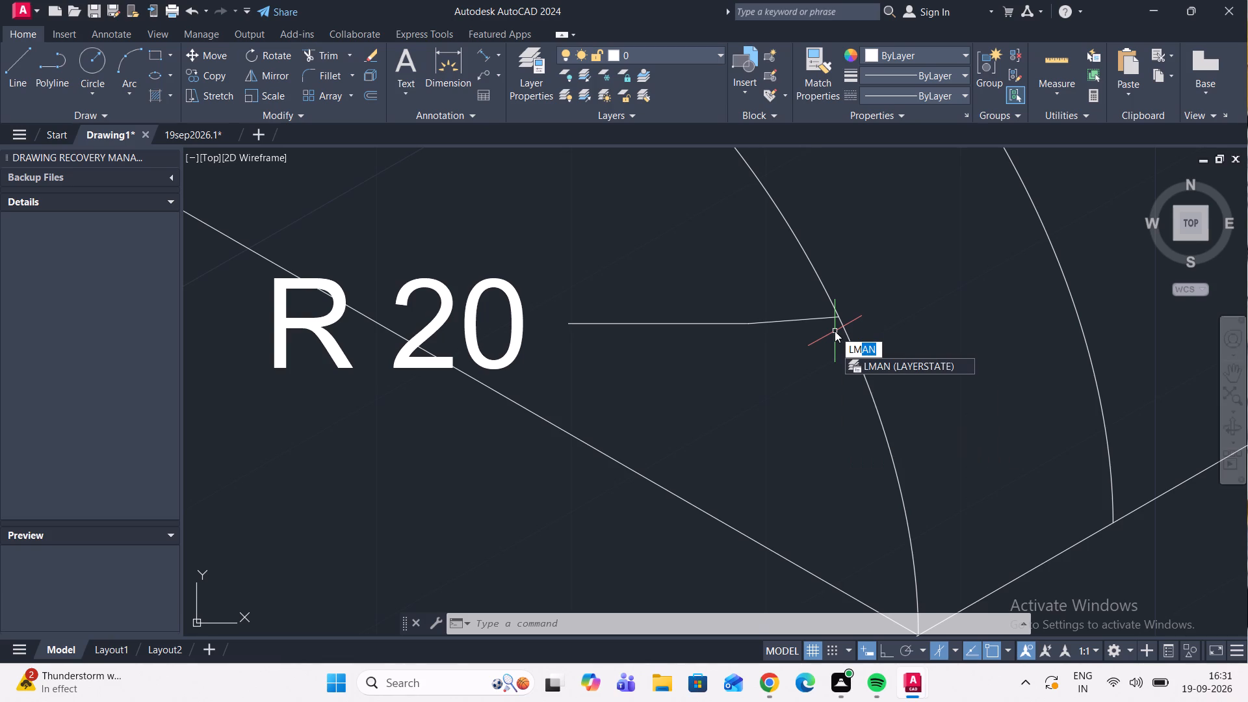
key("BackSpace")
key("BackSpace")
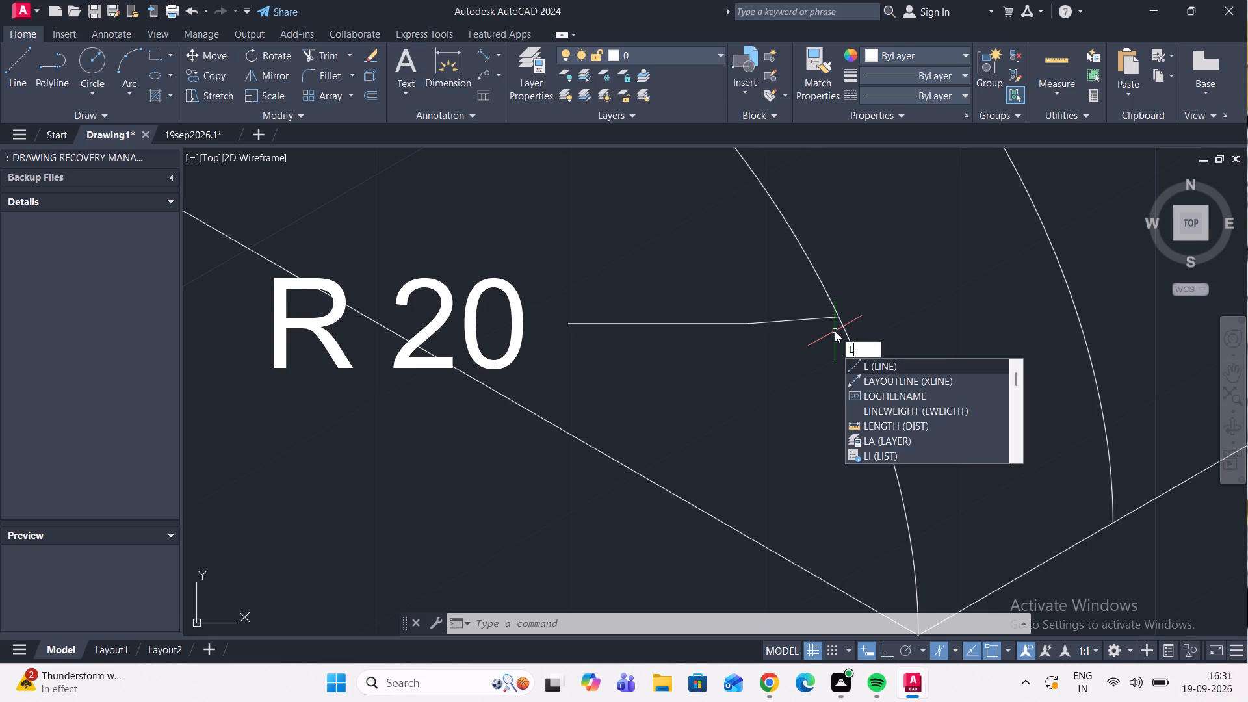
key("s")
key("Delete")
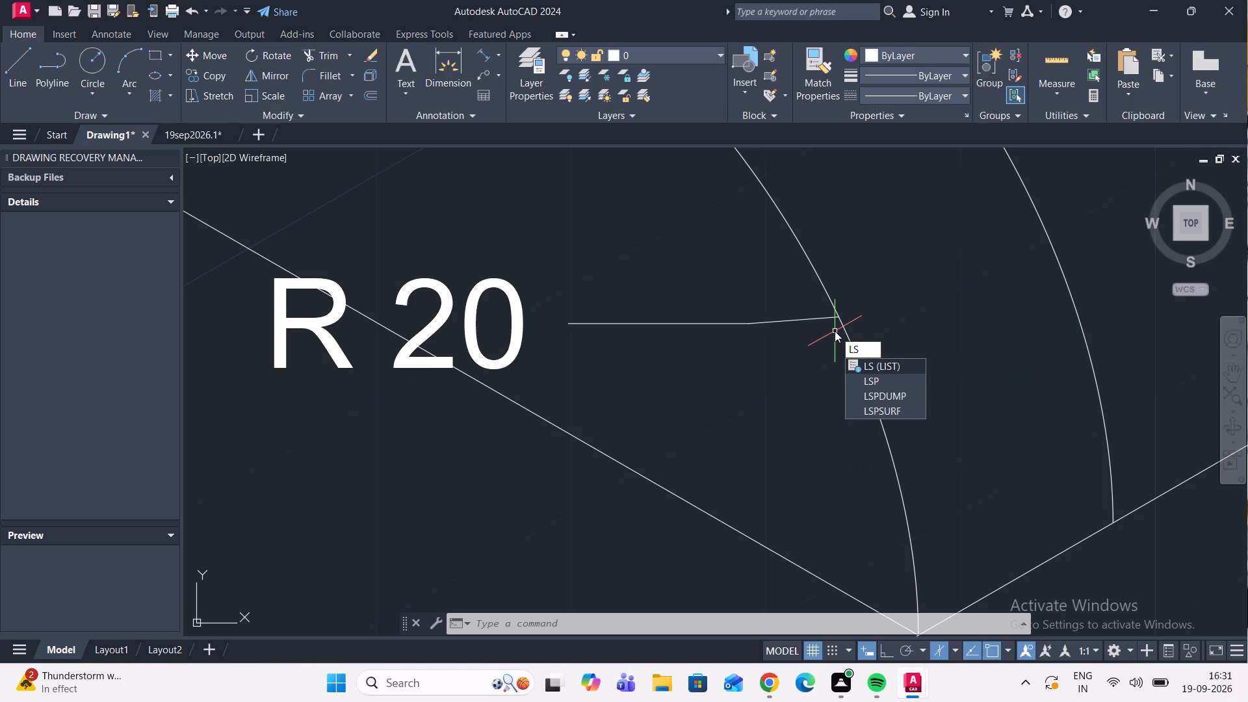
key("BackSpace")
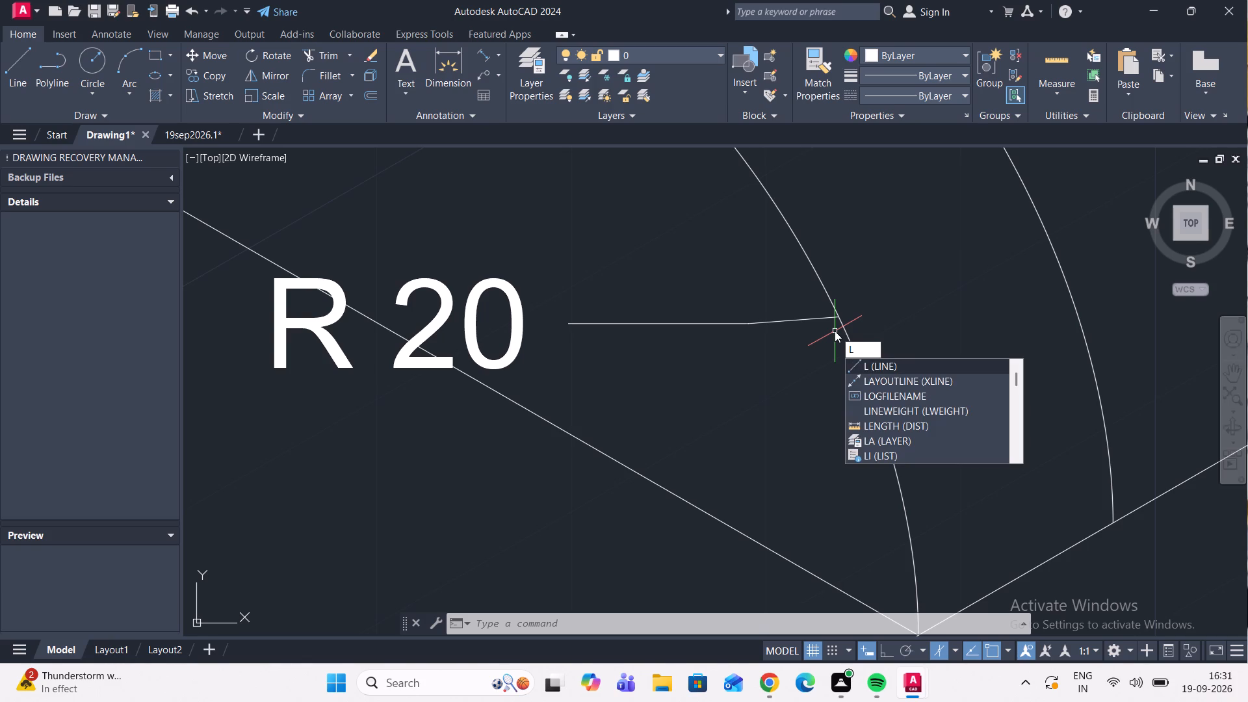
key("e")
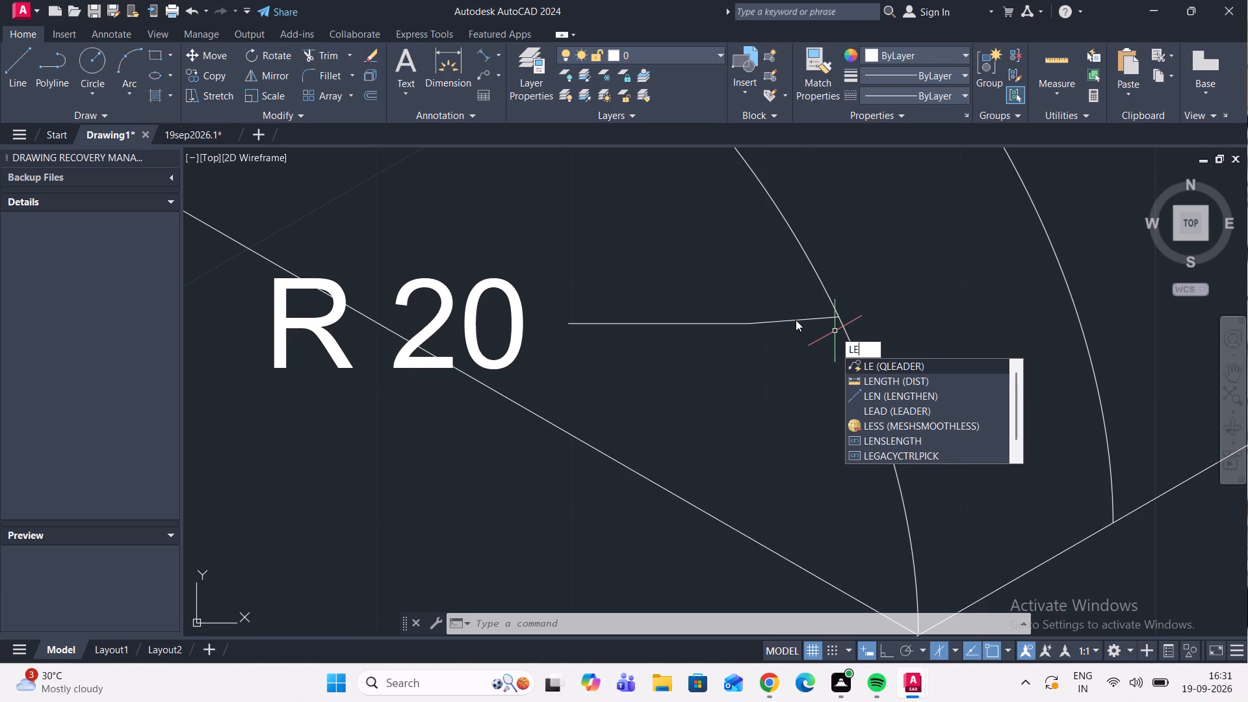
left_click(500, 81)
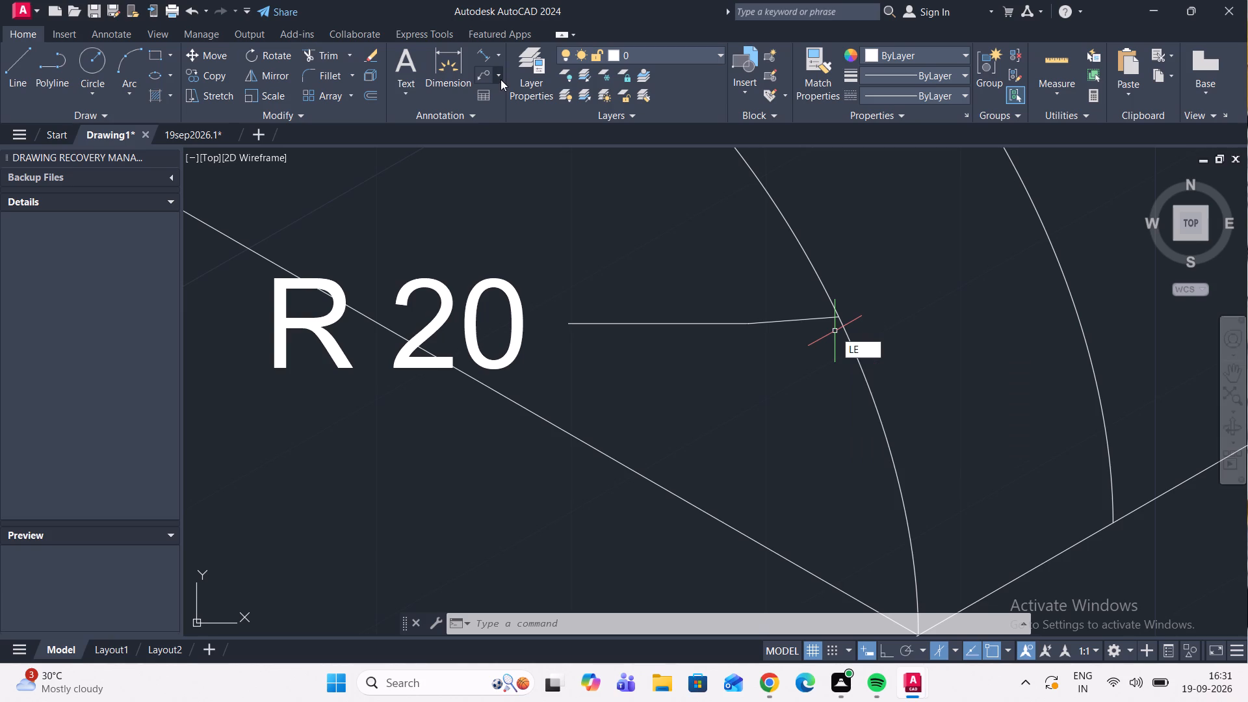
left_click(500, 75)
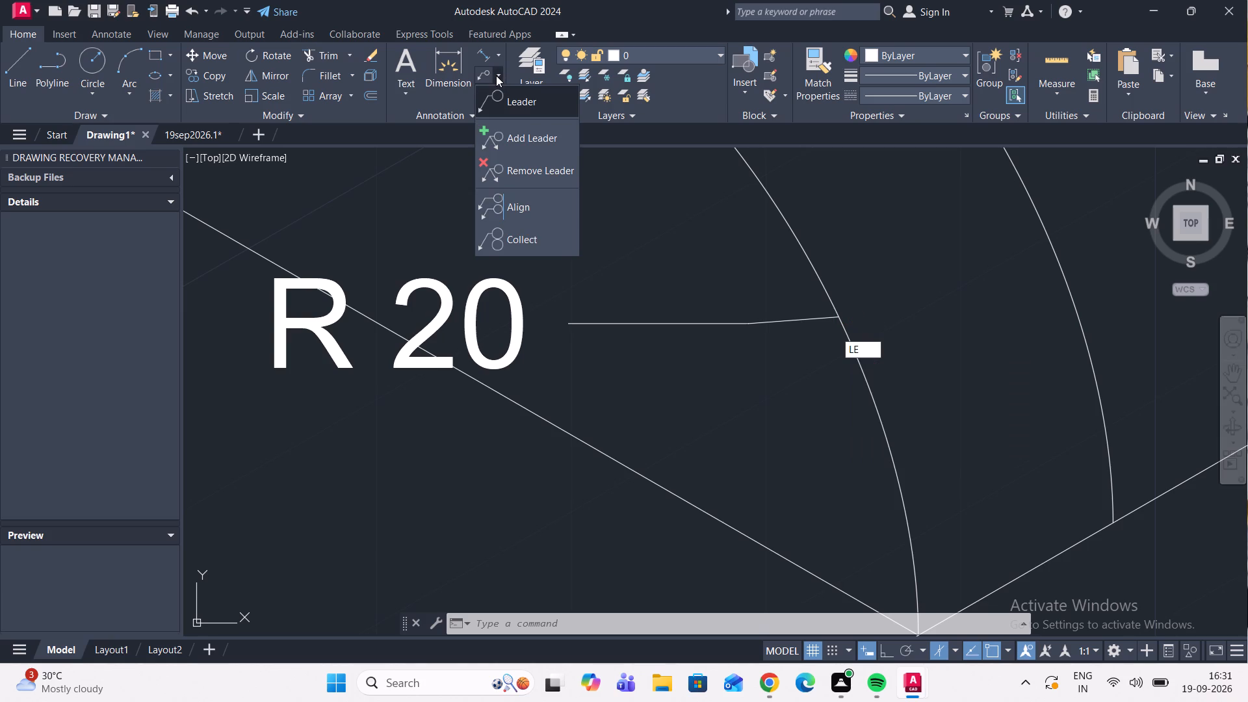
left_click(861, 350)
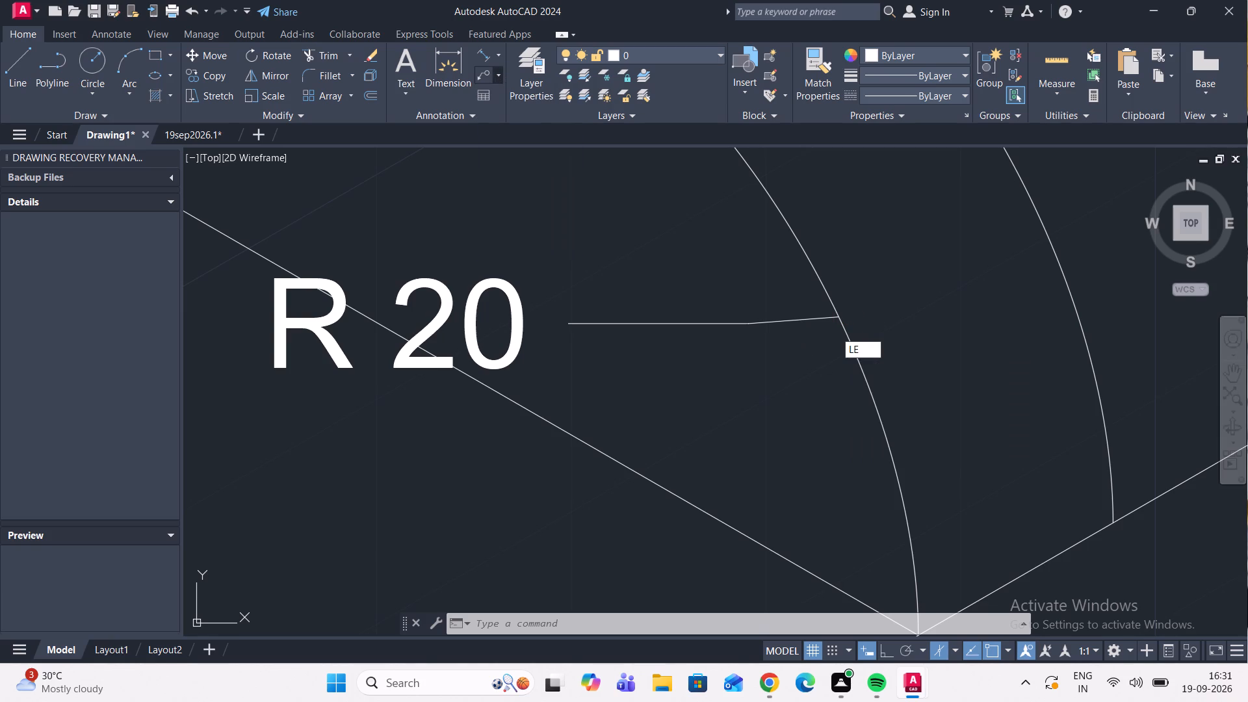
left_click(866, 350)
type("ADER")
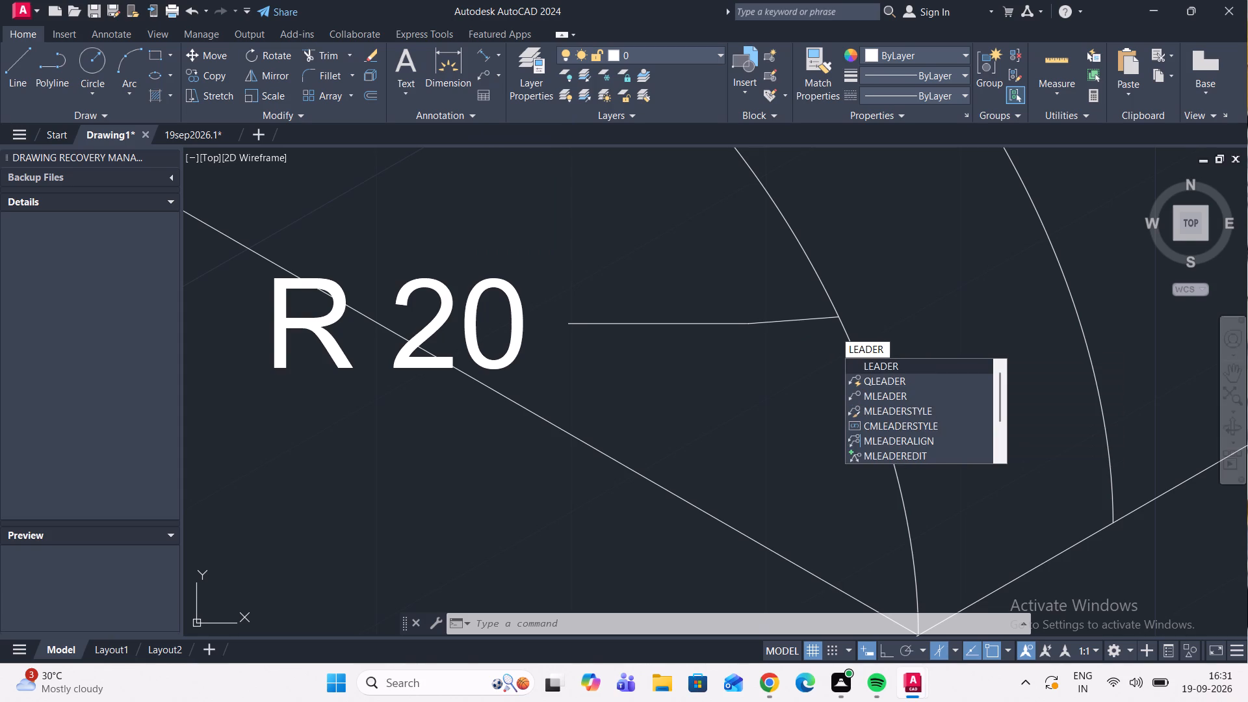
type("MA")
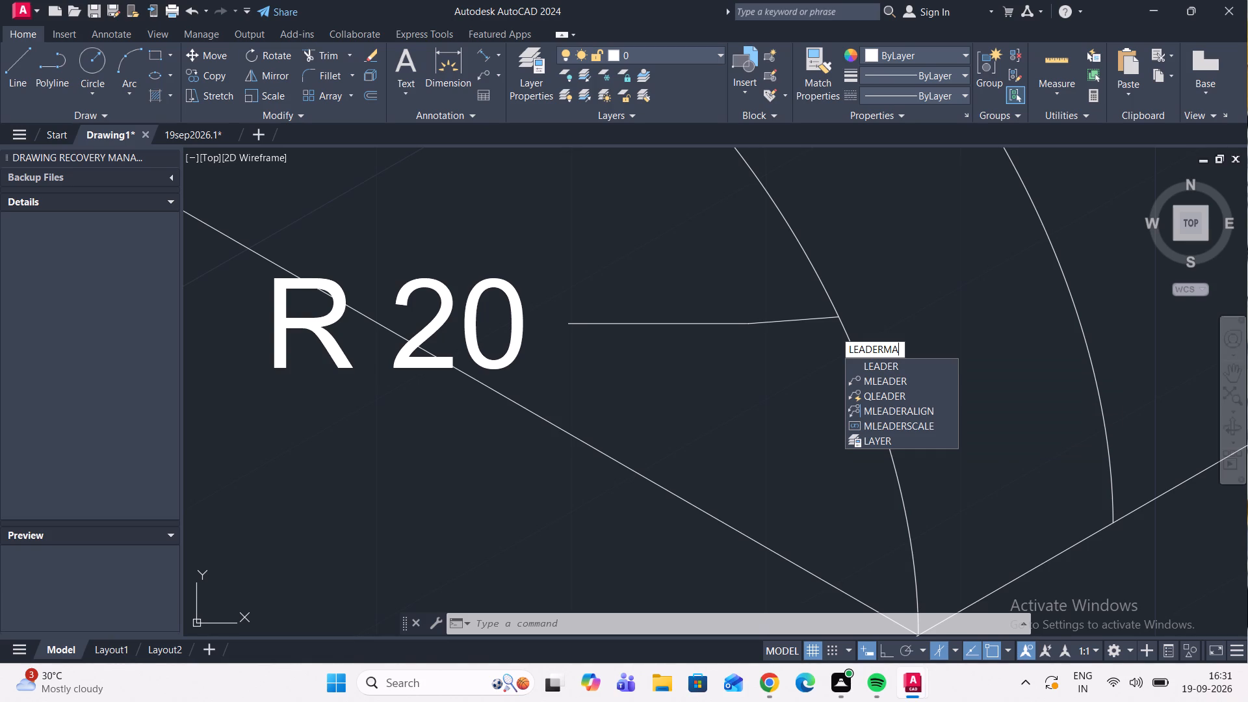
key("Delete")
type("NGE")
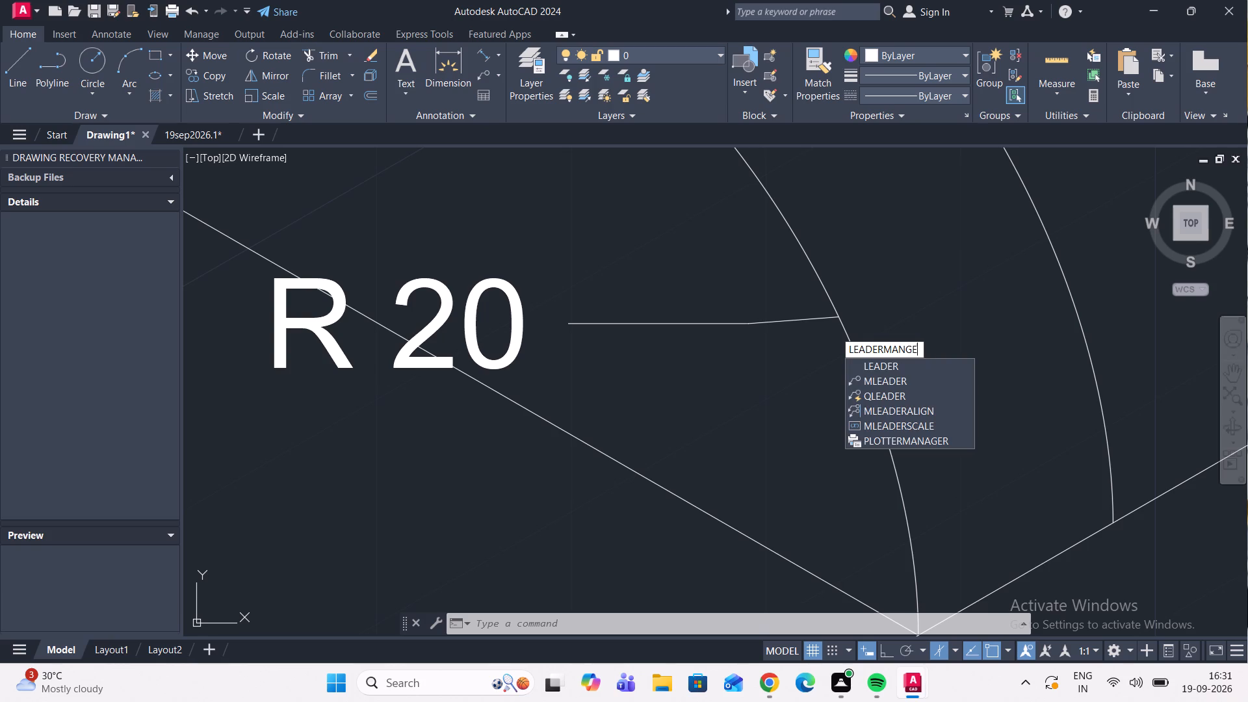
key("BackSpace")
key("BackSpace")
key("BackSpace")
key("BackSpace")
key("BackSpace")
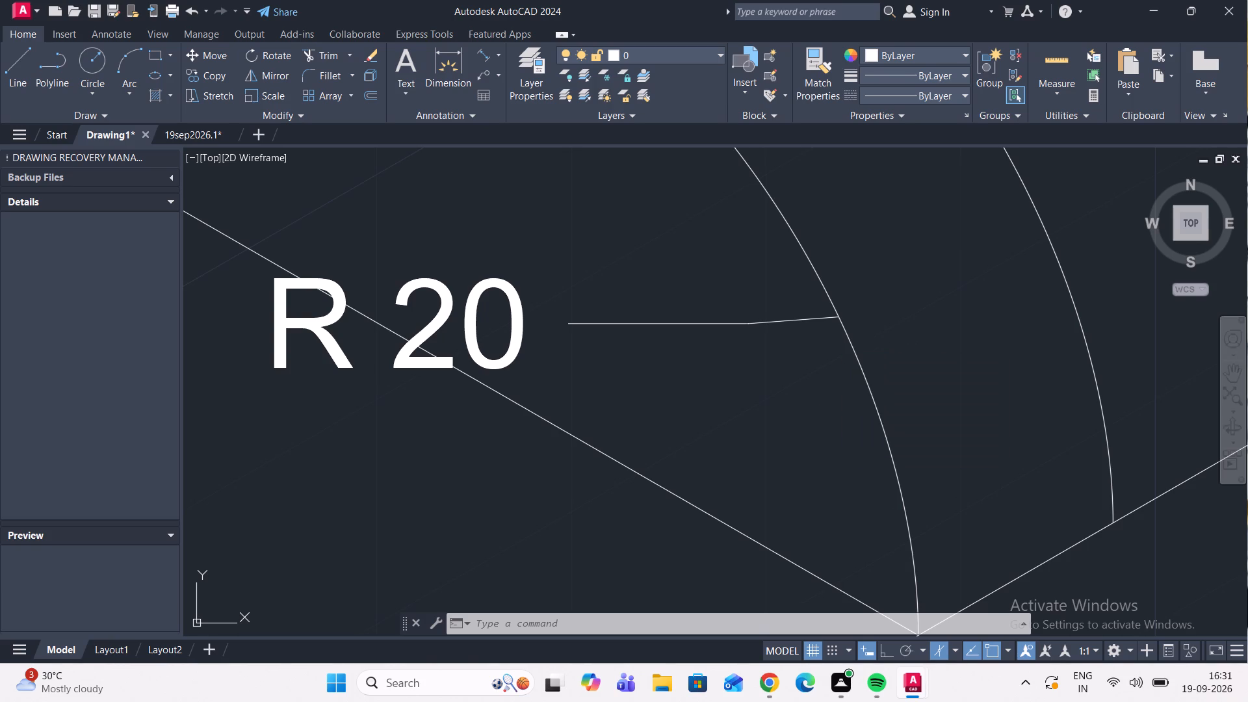
Delete the R 20 leader note at the front concave arc above the base's top face.
scroll(822, 359, "down", 3)
scroll(803, 350, "up", 2)
scroll(804, 358, "down", 2)
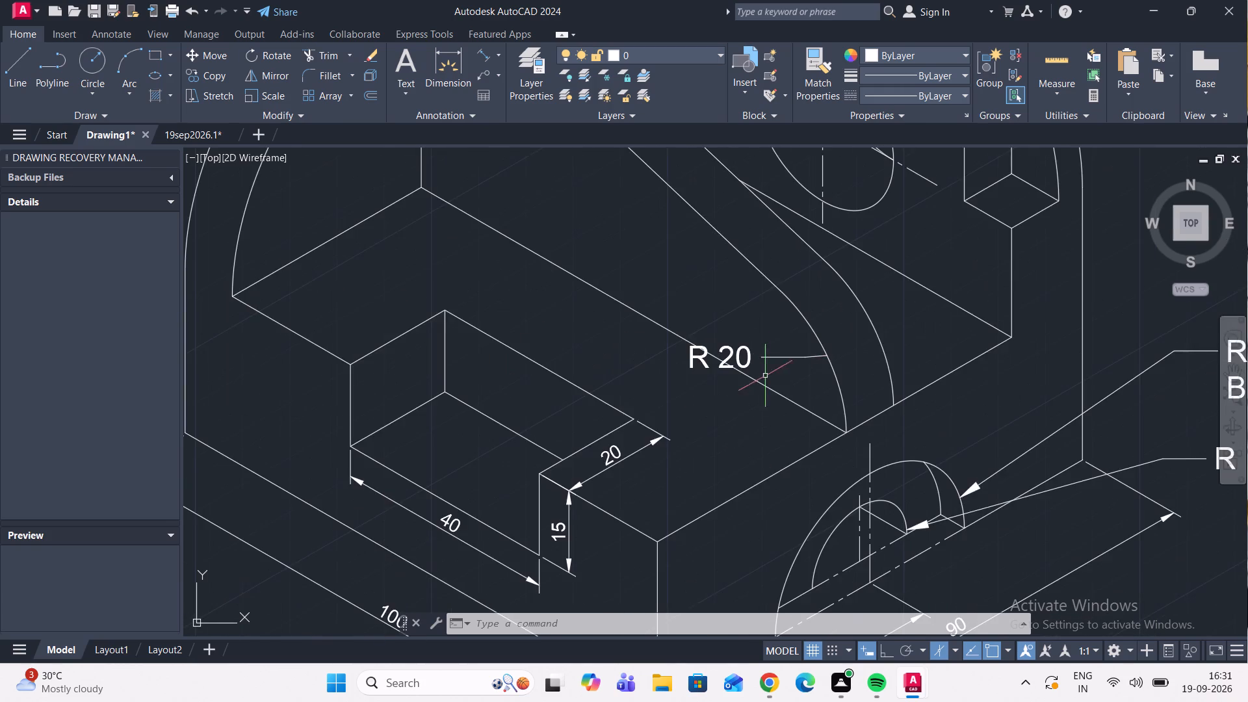
scroll(791, 352, "down", 3)
scroll(787, 367, "up", 5)
left_click(814, 358)
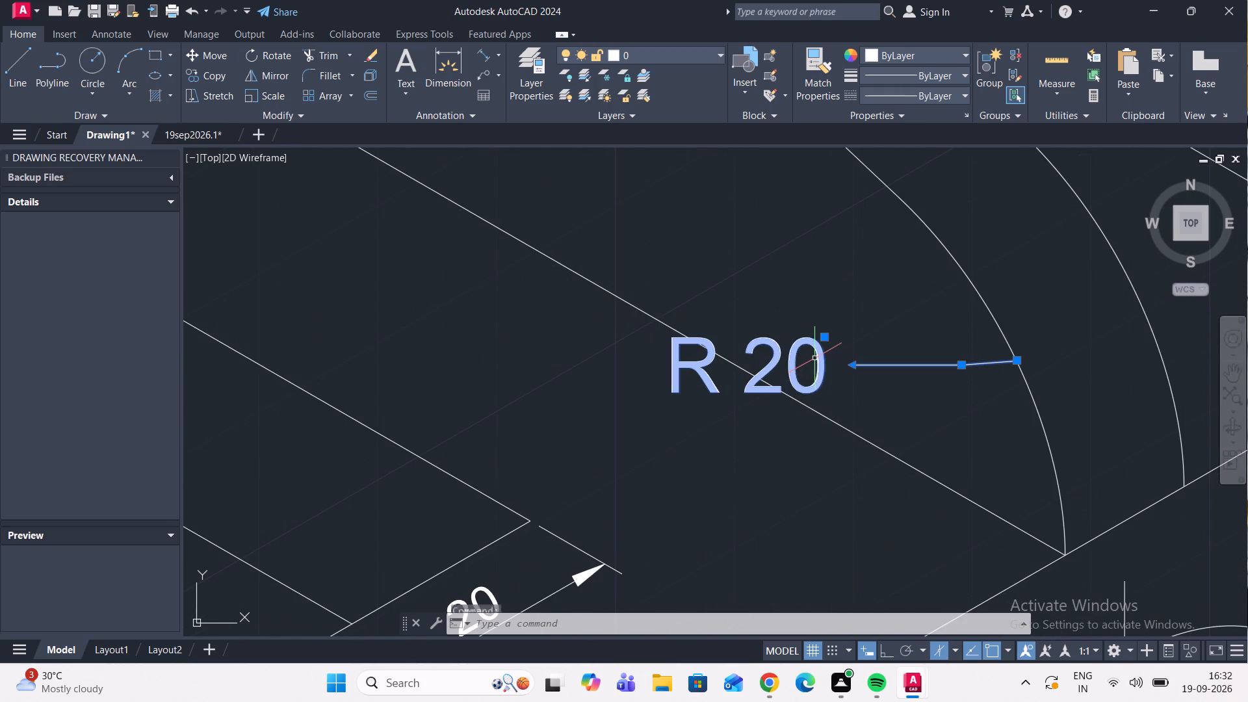
key("Delete")
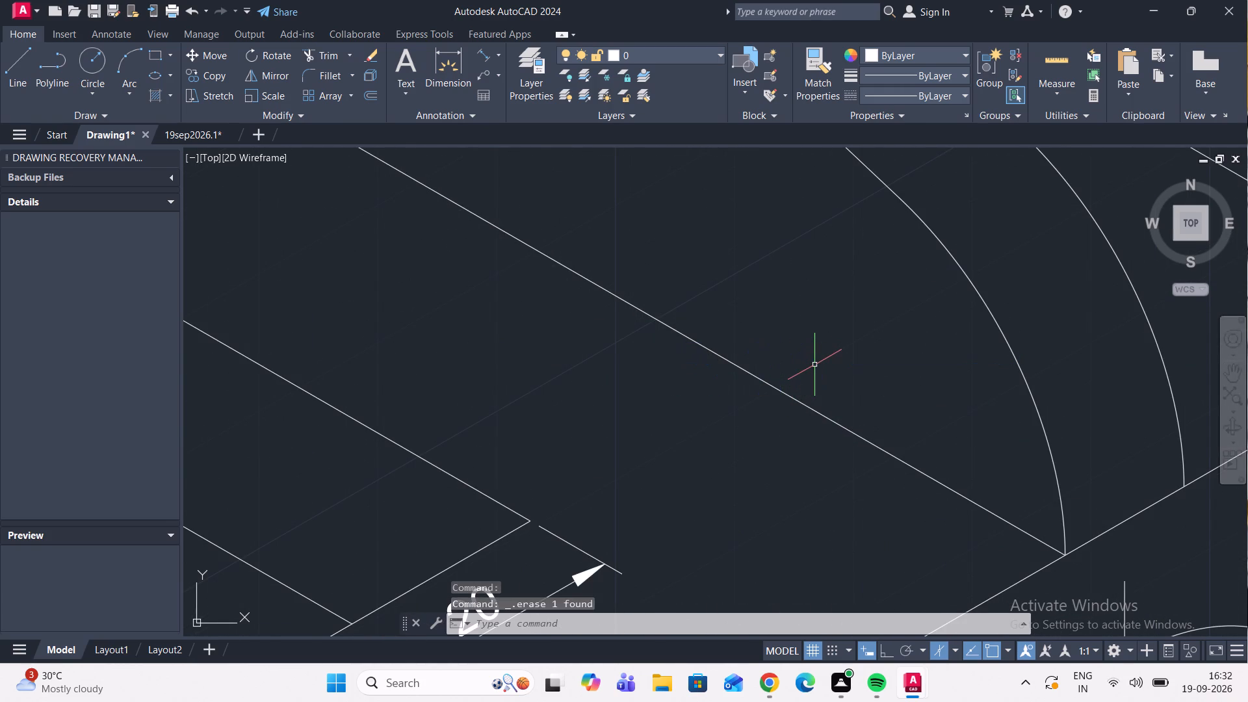
Place a multileader with its arrowhead at the front concave arc's midpoint and its landing point right at the arrowhead.
scroll(656, 90, "down", 2)
scroll(895, 272, "down", 2)
scroll(943, 313, "up", 1)
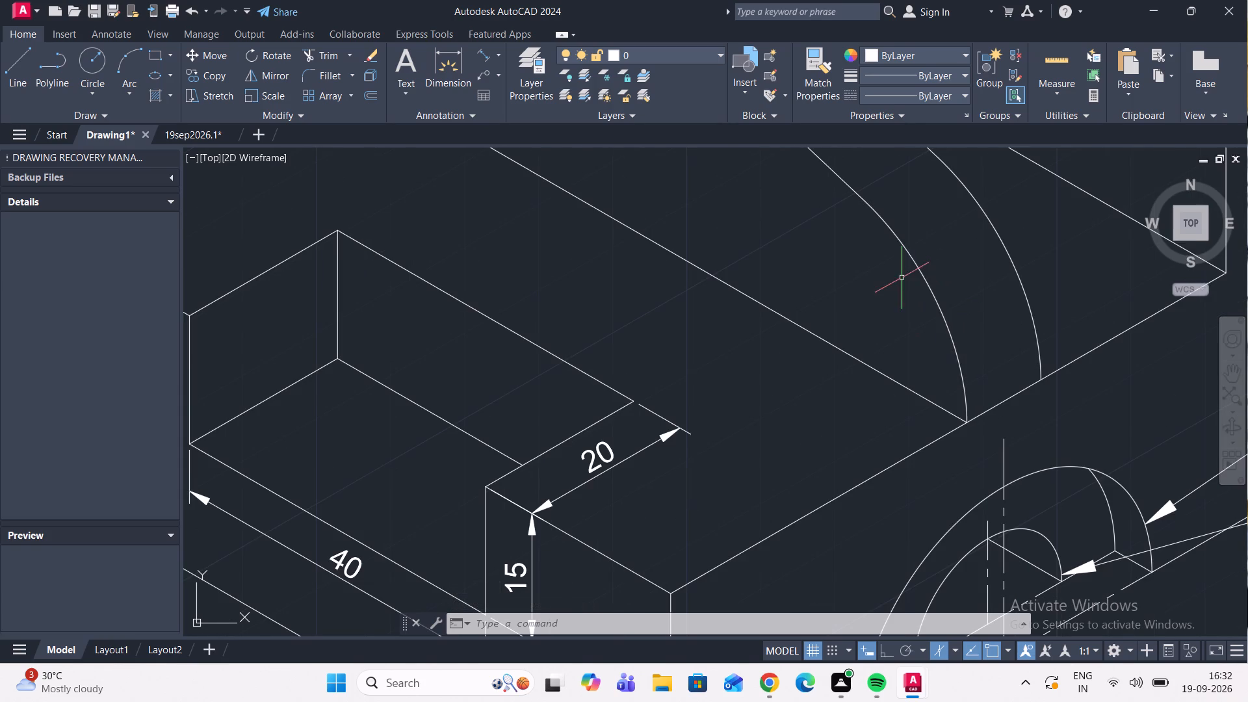
left_click(497, 71)
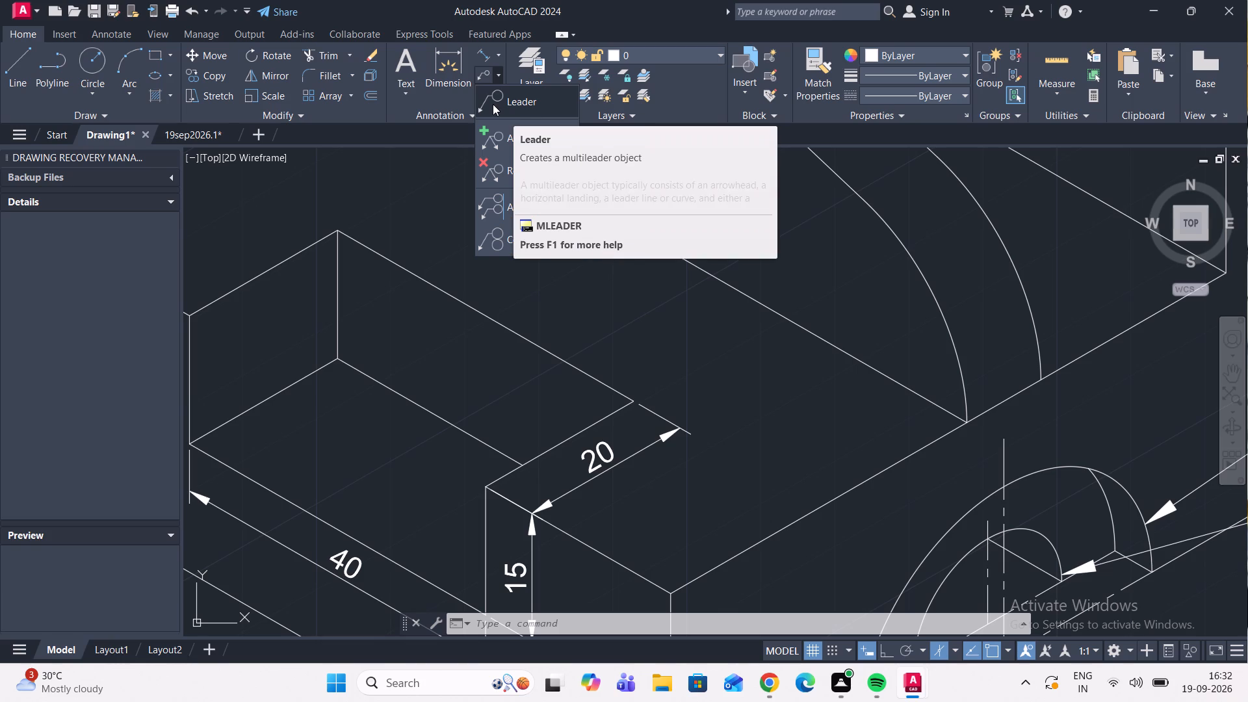
left_click(501, 103)
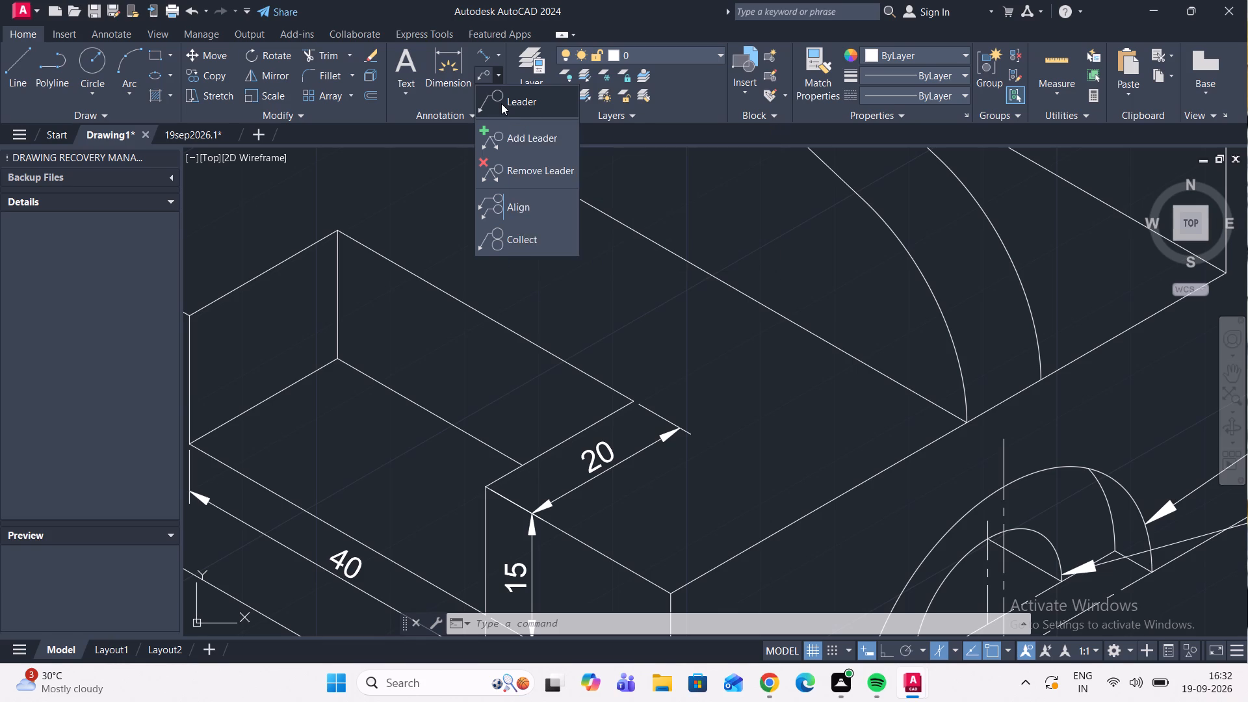
left_click(933, 297)
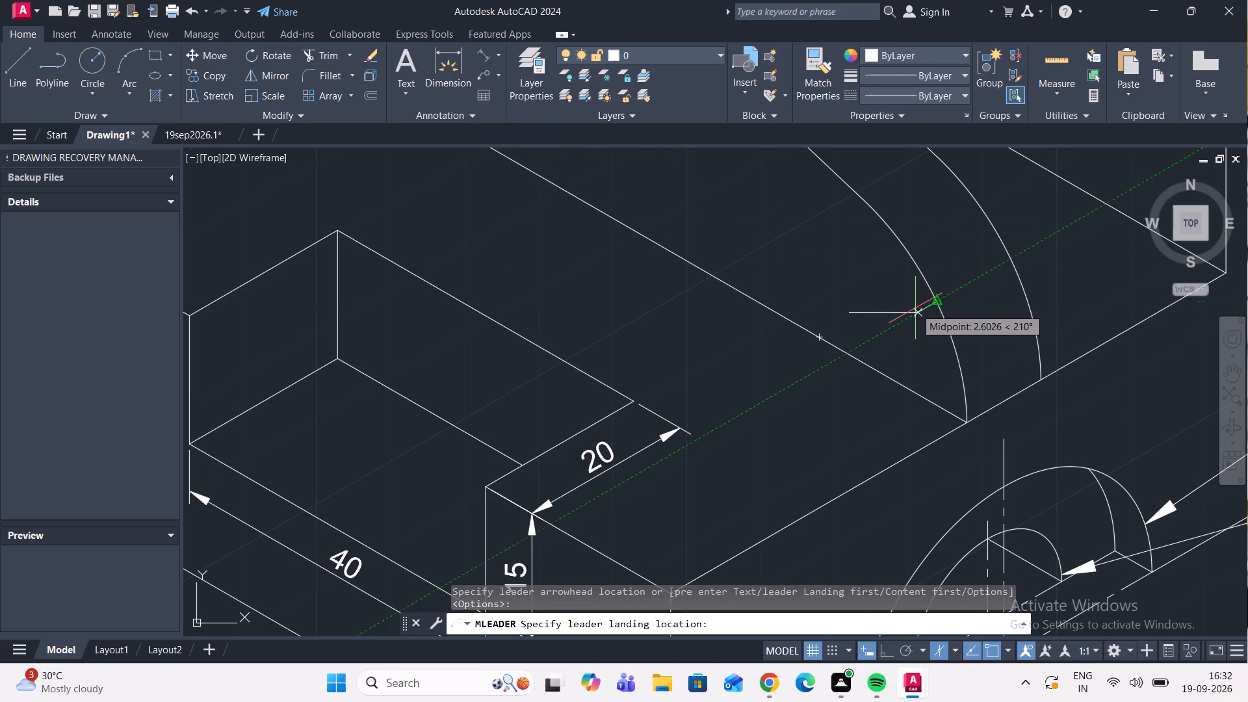
left_click(935, 298)
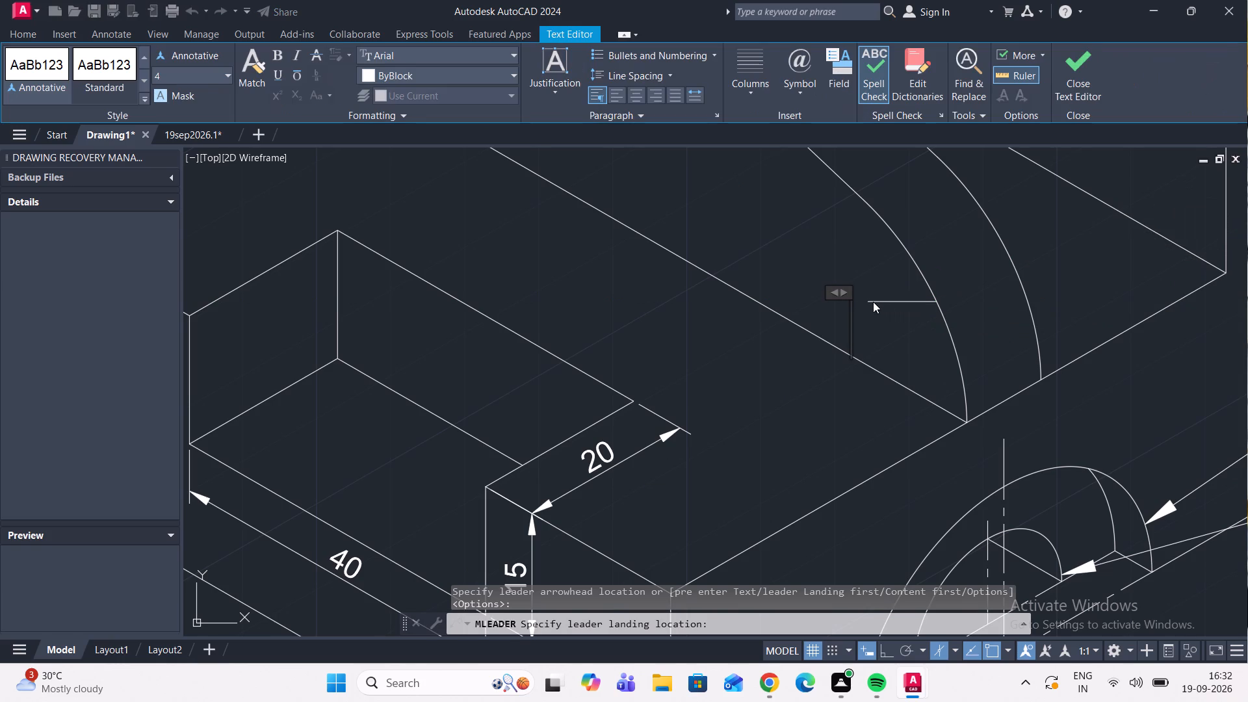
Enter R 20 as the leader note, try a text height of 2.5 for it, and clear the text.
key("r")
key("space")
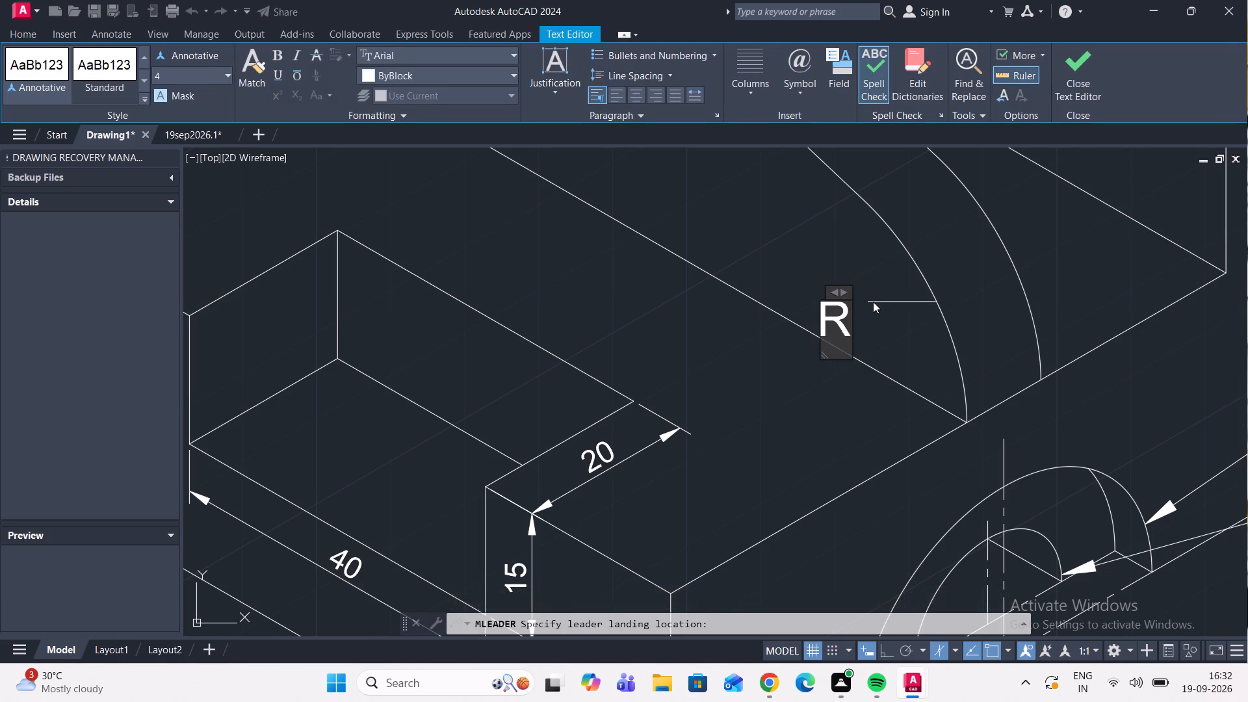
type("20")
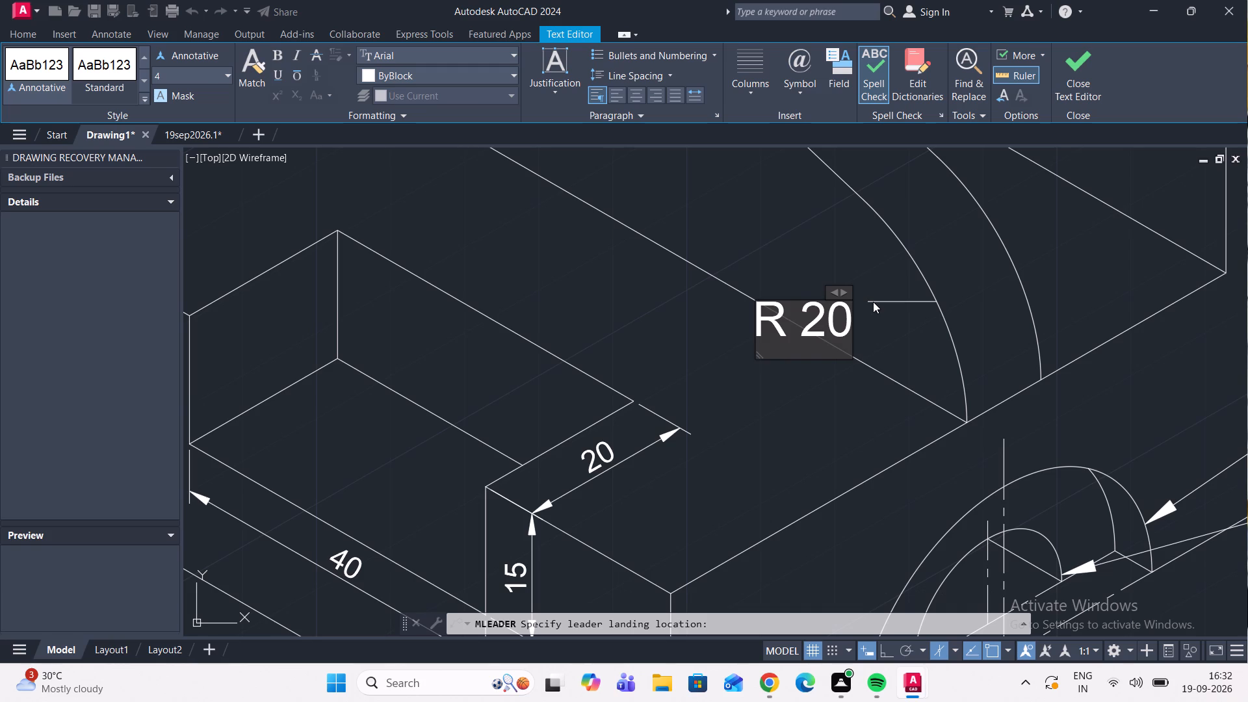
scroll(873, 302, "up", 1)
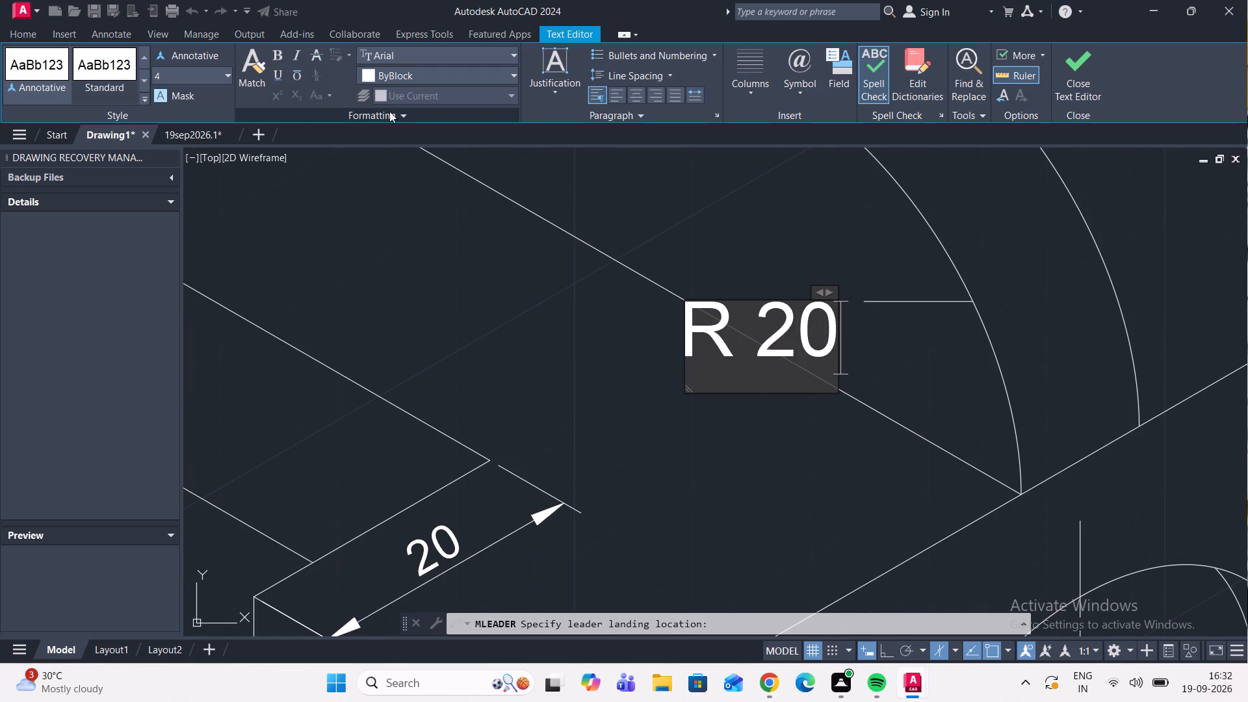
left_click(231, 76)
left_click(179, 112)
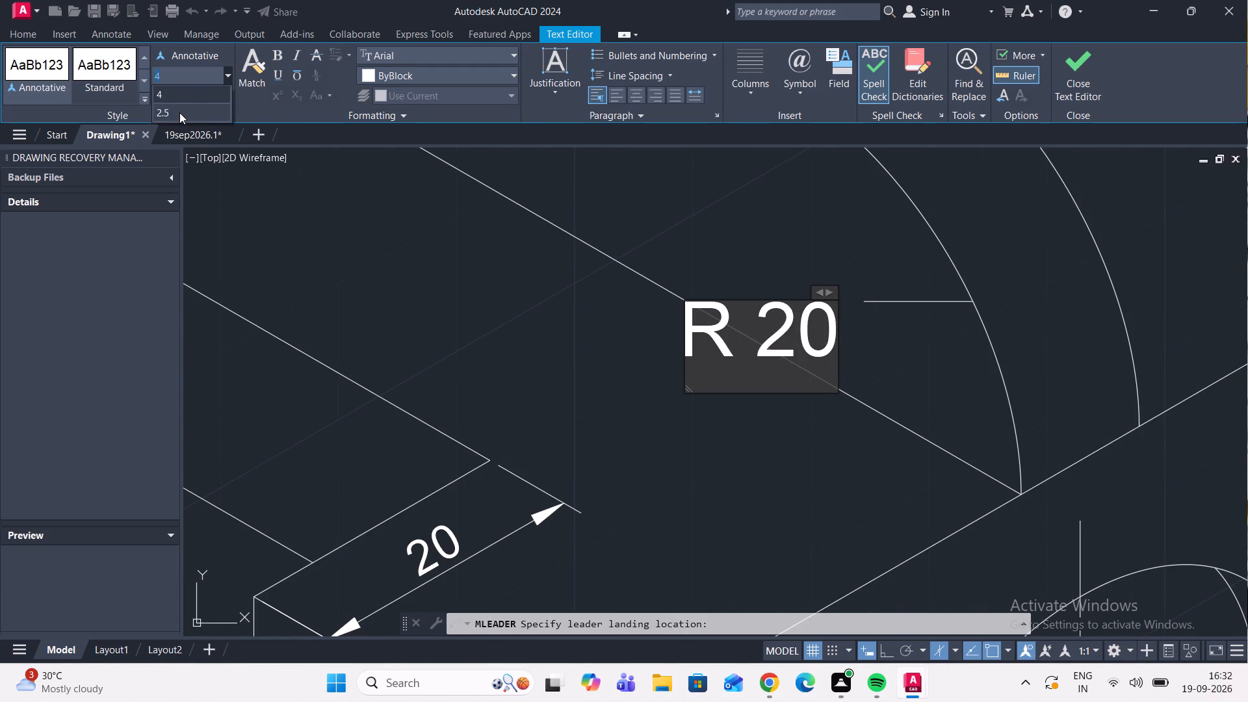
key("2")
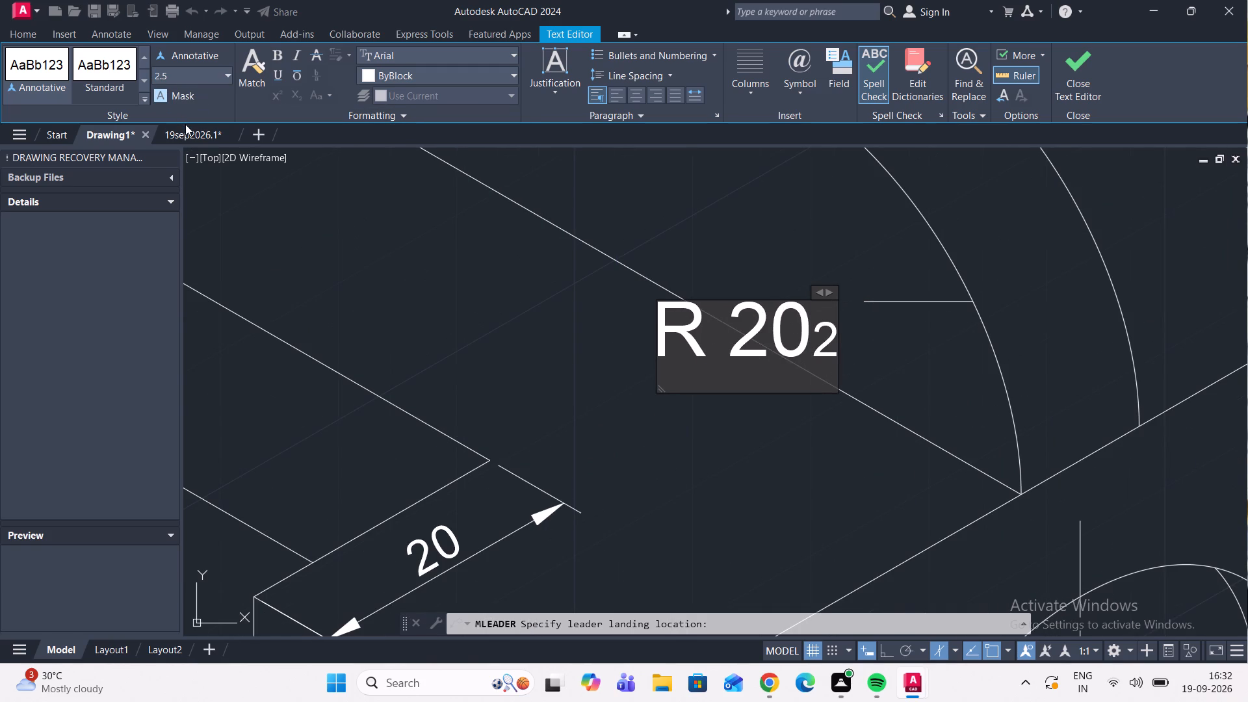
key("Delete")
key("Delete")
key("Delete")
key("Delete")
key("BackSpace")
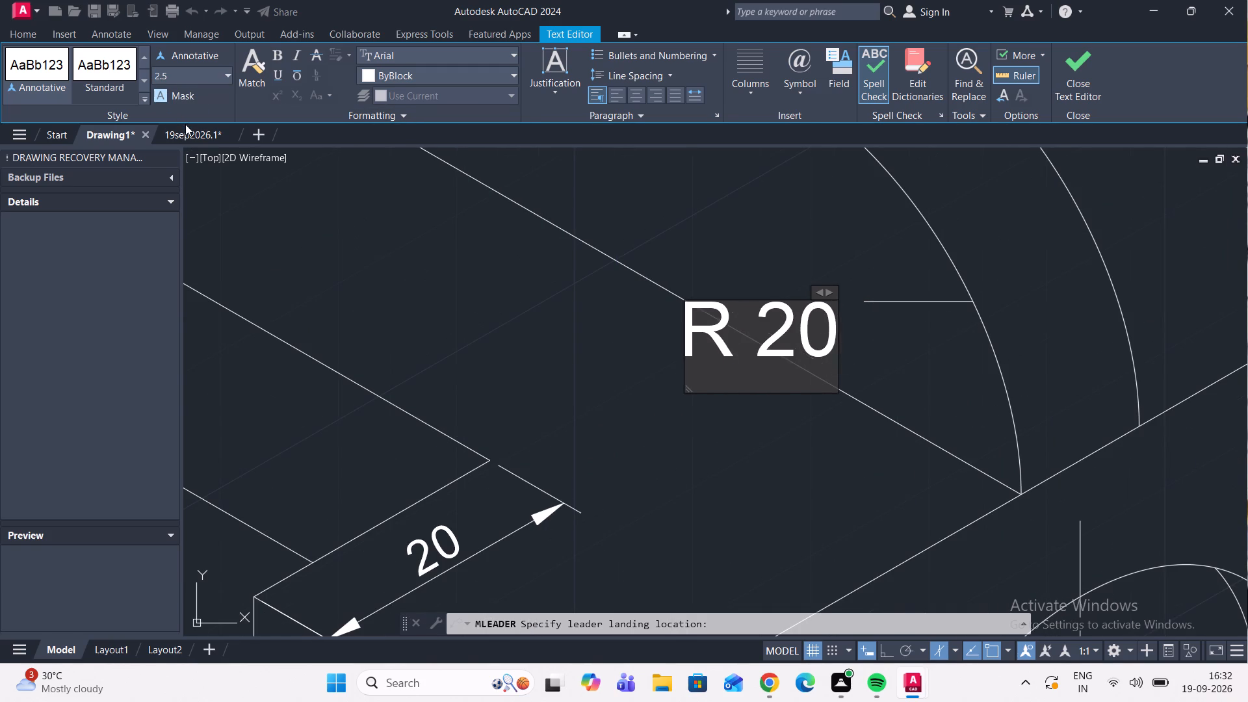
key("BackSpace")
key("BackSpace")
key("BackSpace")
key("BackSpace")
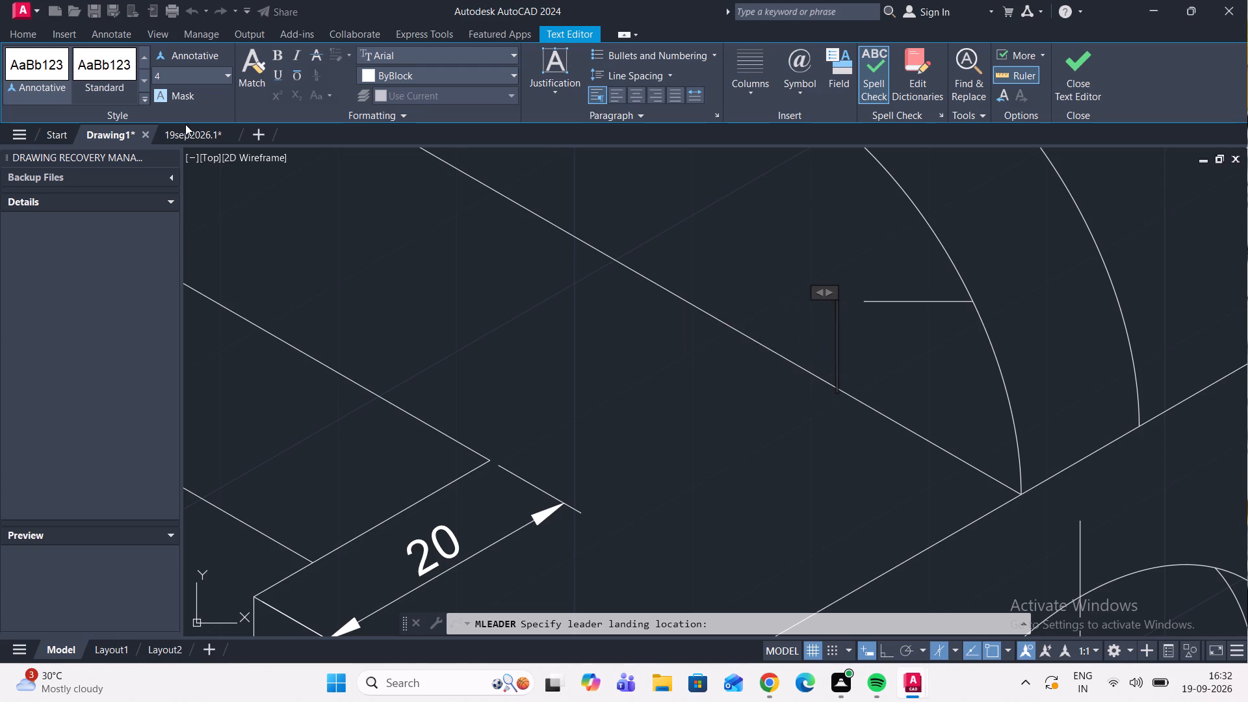
Enter R 20 as the front arc leader's text and finish the note.
key("r")
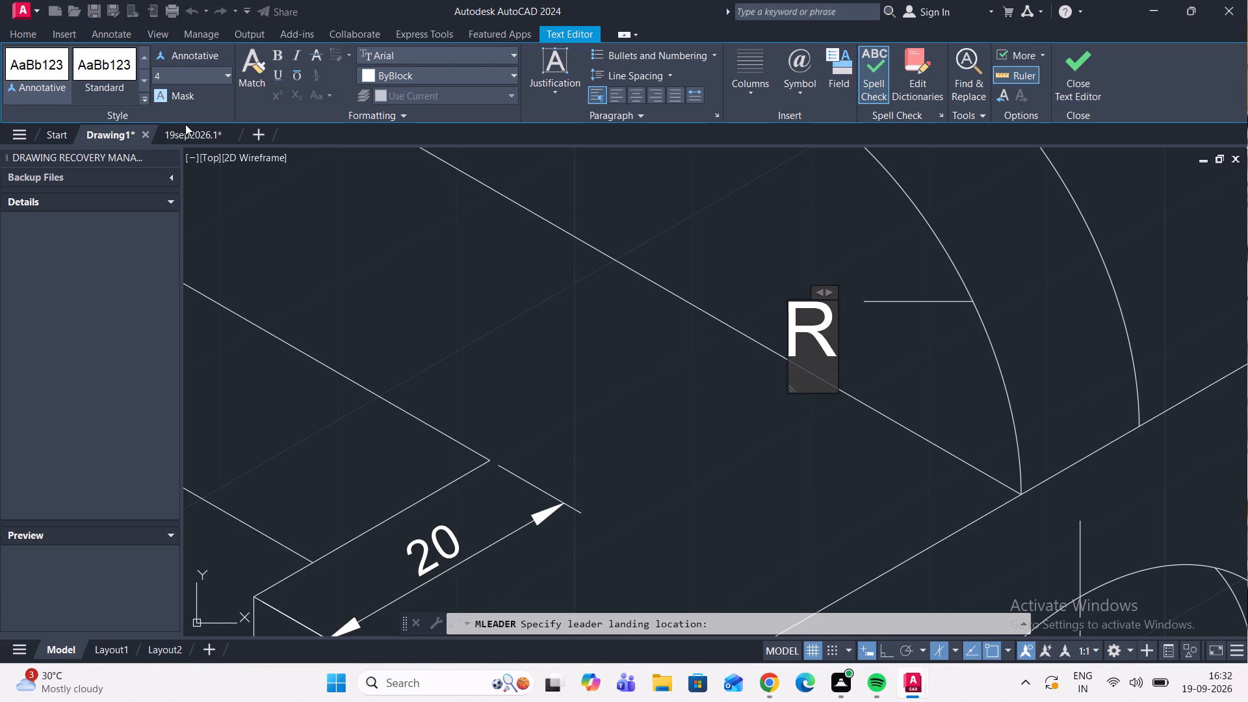
key("space")
type("20")
key("Return")
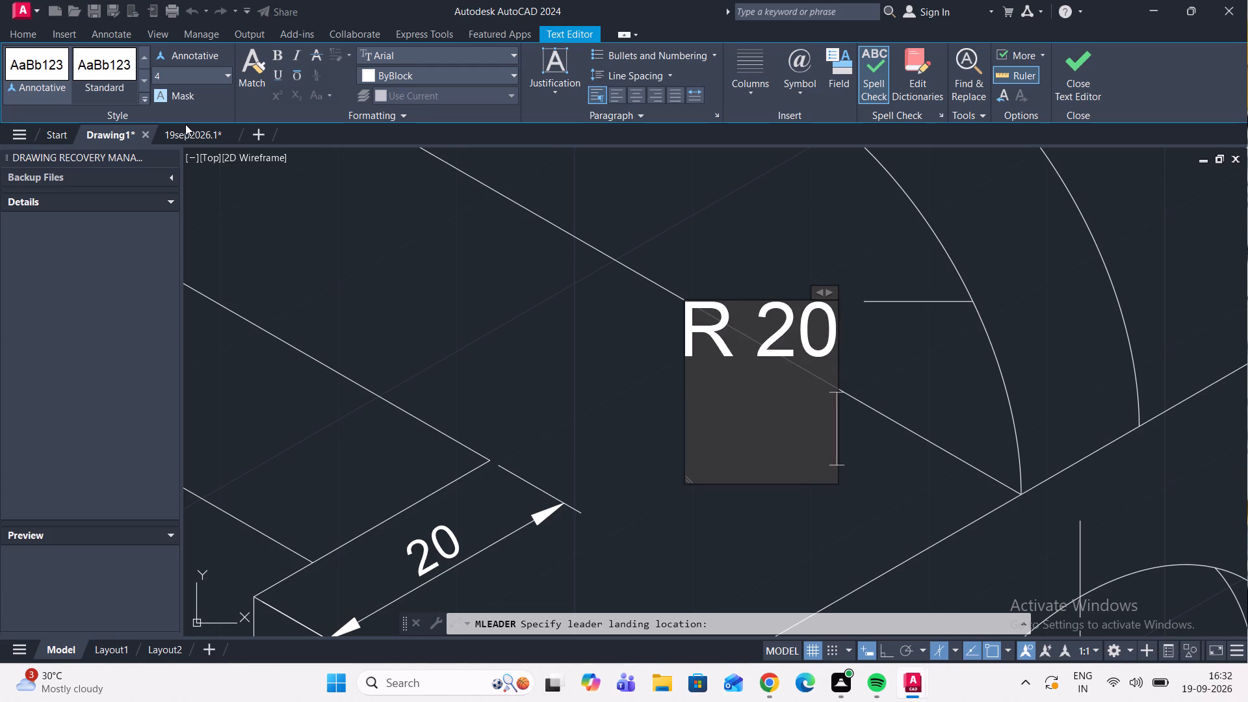
left_click(748, 419)
left_click(754, 434)
left_click(651, 398)
scroll(730, 344, "down", 3)
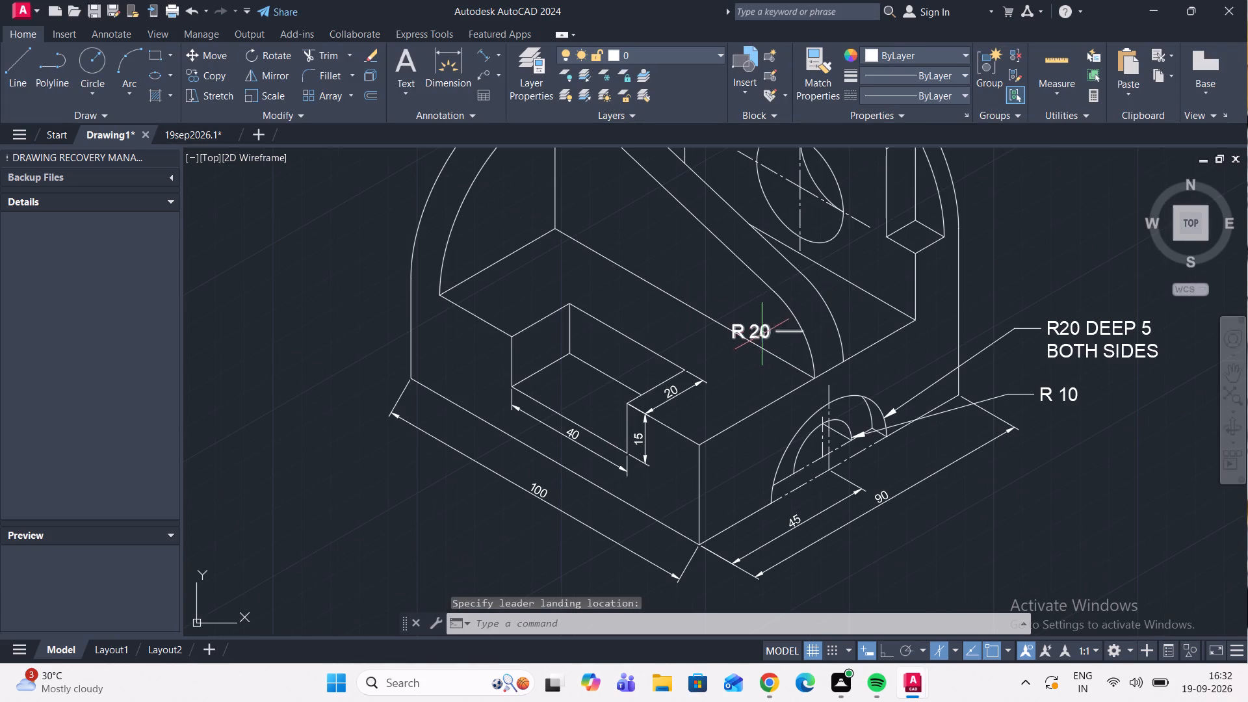
Place a multileader with its arrowhead on the upright's large outer corner arc and its landing up and outside the part.
scroll(812, 318, "up", 1)
middle_click_drag(709, 317, 698, 372)
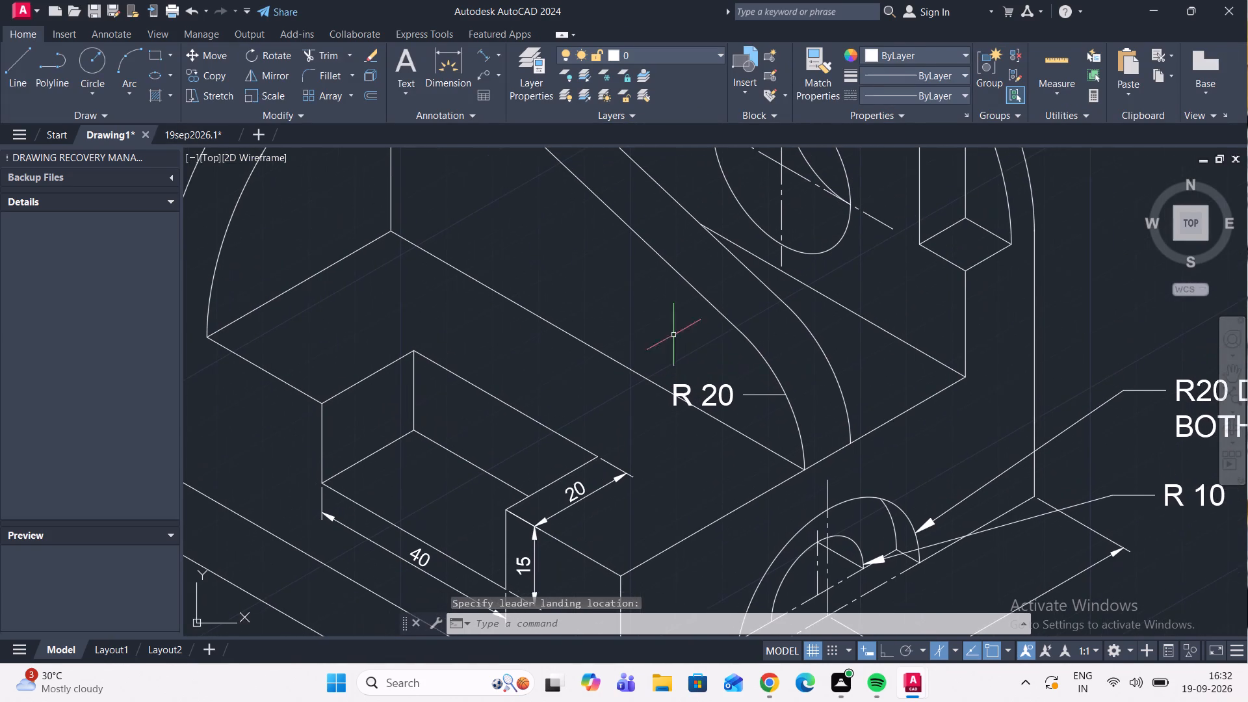
middle_click_drag(747, 344, 743, 363)
middle_click_drag(719, 353, 636, 367)
middle_click_drag(687, 350, 631, 378)
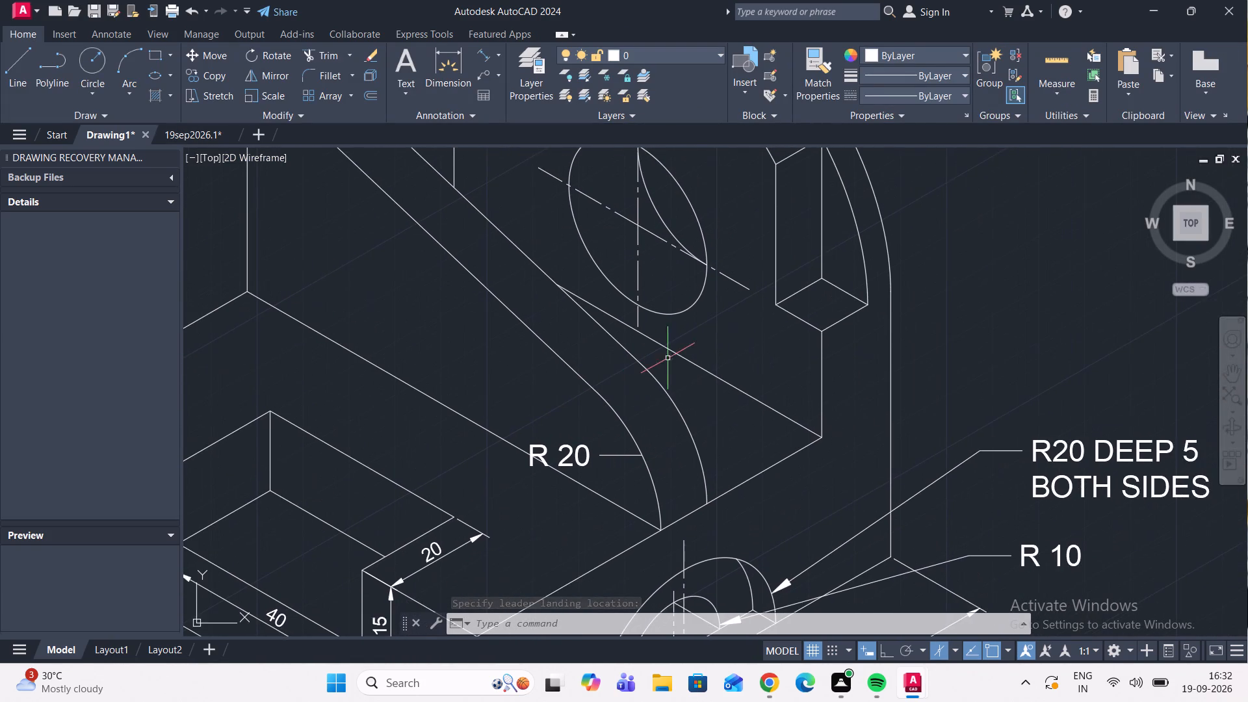
middle_click_drag(671, 375, 628, 390)
middle_click_drag(681, 385, 630, 406)
middle_click_drag(675, 389, 649, 406)
middle_click_drag(699, 385, 640, 419)
left_click(479, 77)
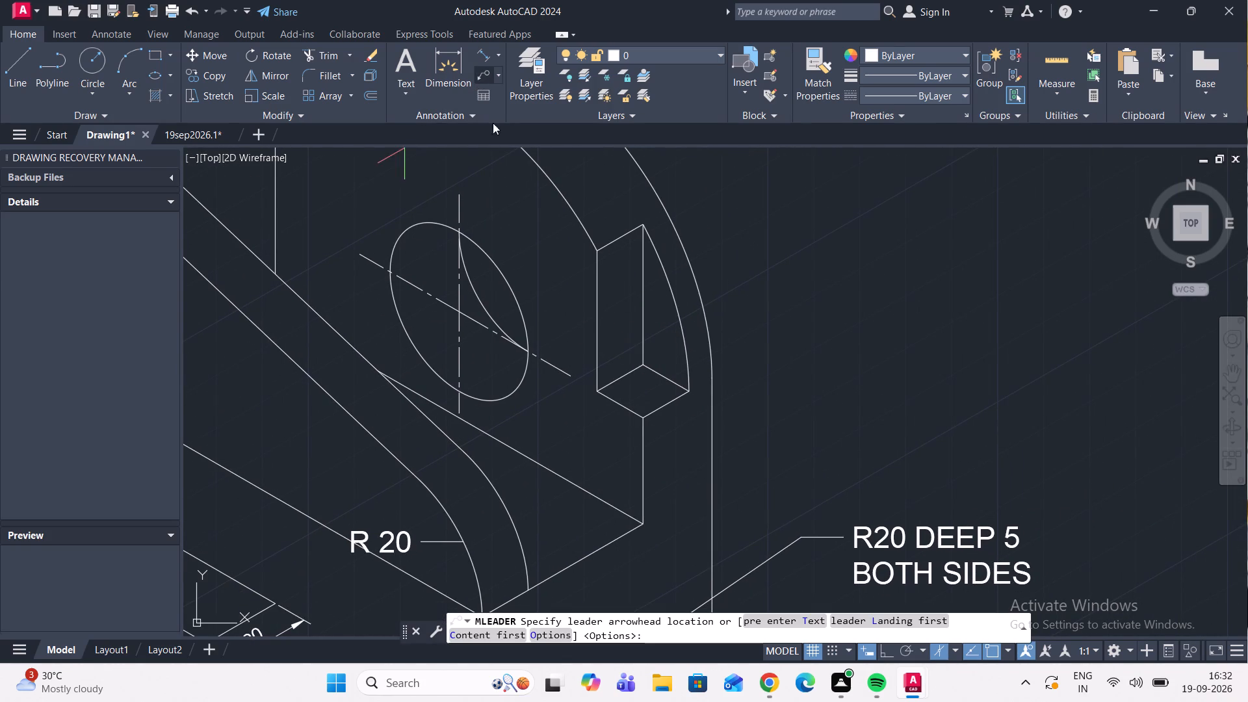
middle_click_drag(666, 243, 651, 393)
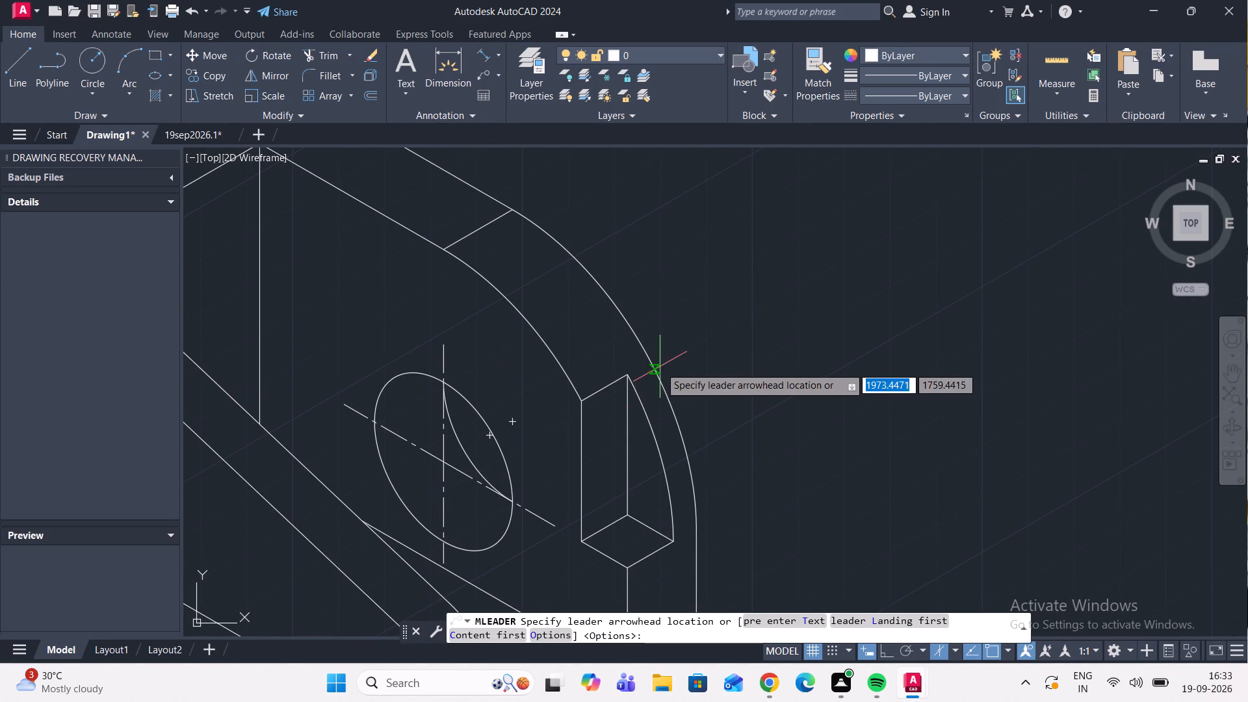
left_click(634, 337)
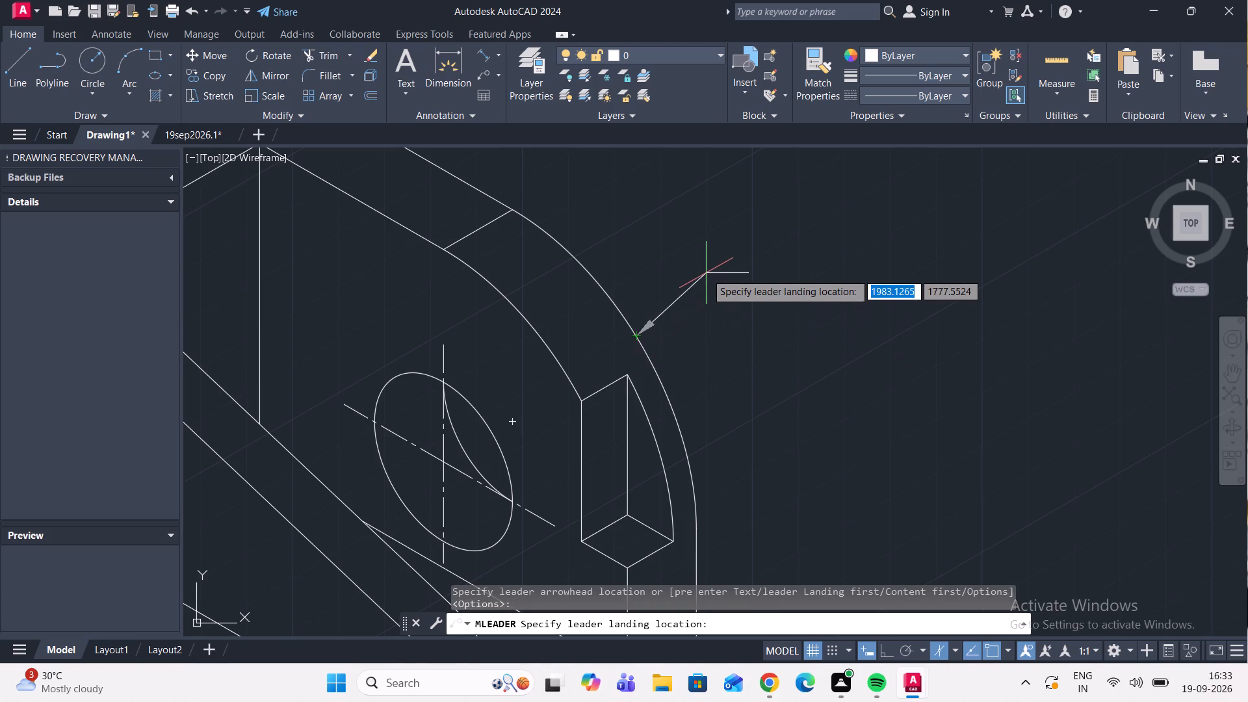
left_click(706, 273)
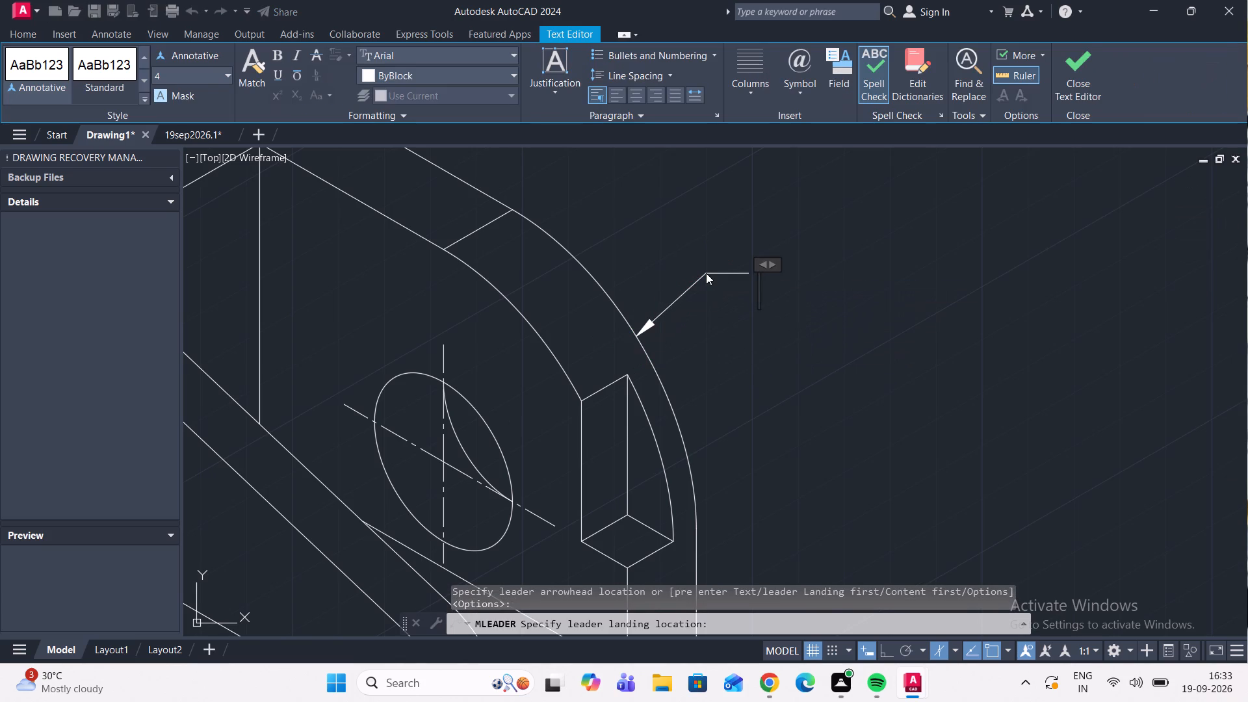
Enter R 40 as the outer corner arc's leader text and finish the note.
key("r")
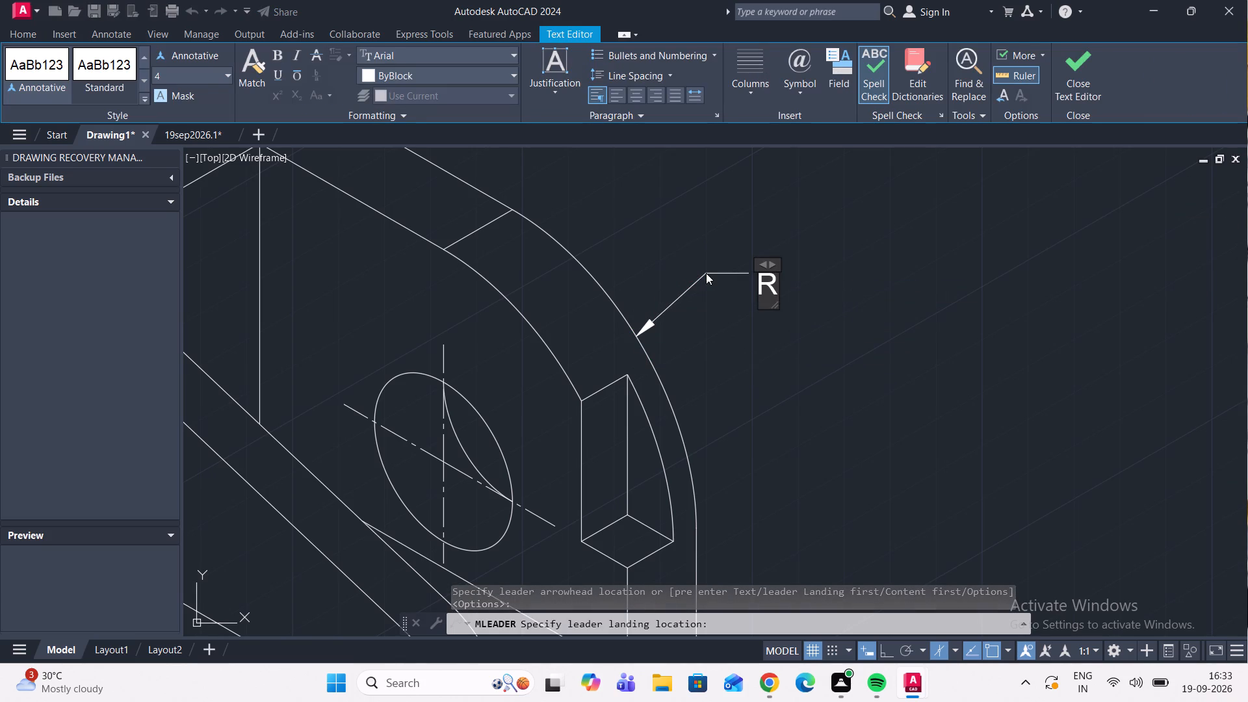
scroll(706, 272, "down", 3)
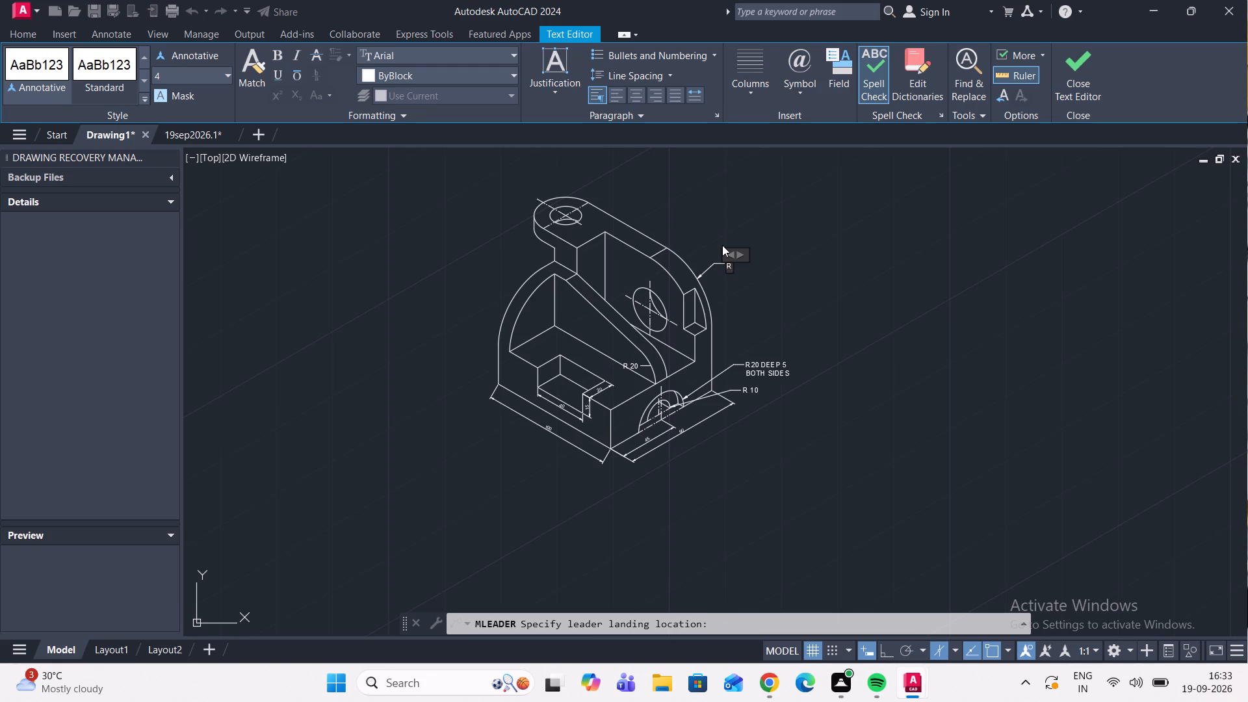
scroll(722, 245, "up", 3)
scroll(777, 330, "up", 1)
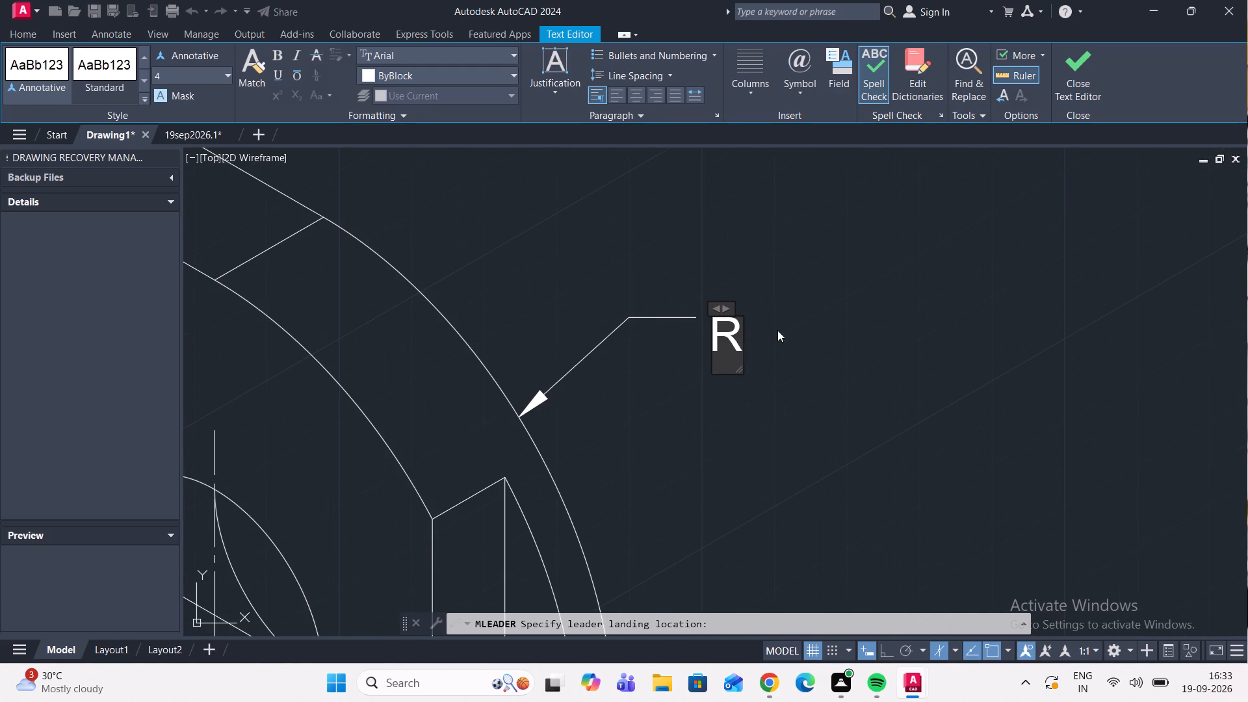
key("space")
key("4")
key("0")
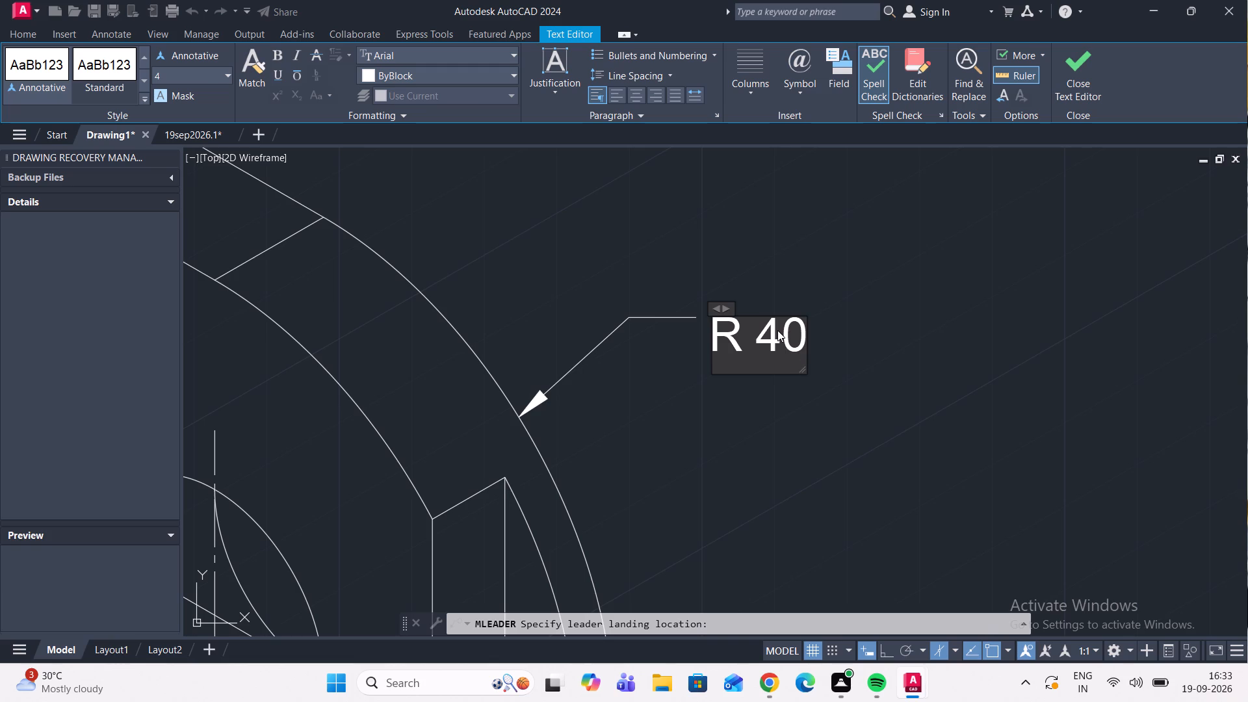
left_click(748, 424)
Add an aligned dimension across the full width of the upper arm's rounded end, with the dimension line outside the part.
scroll(741, 368, "down", 2)
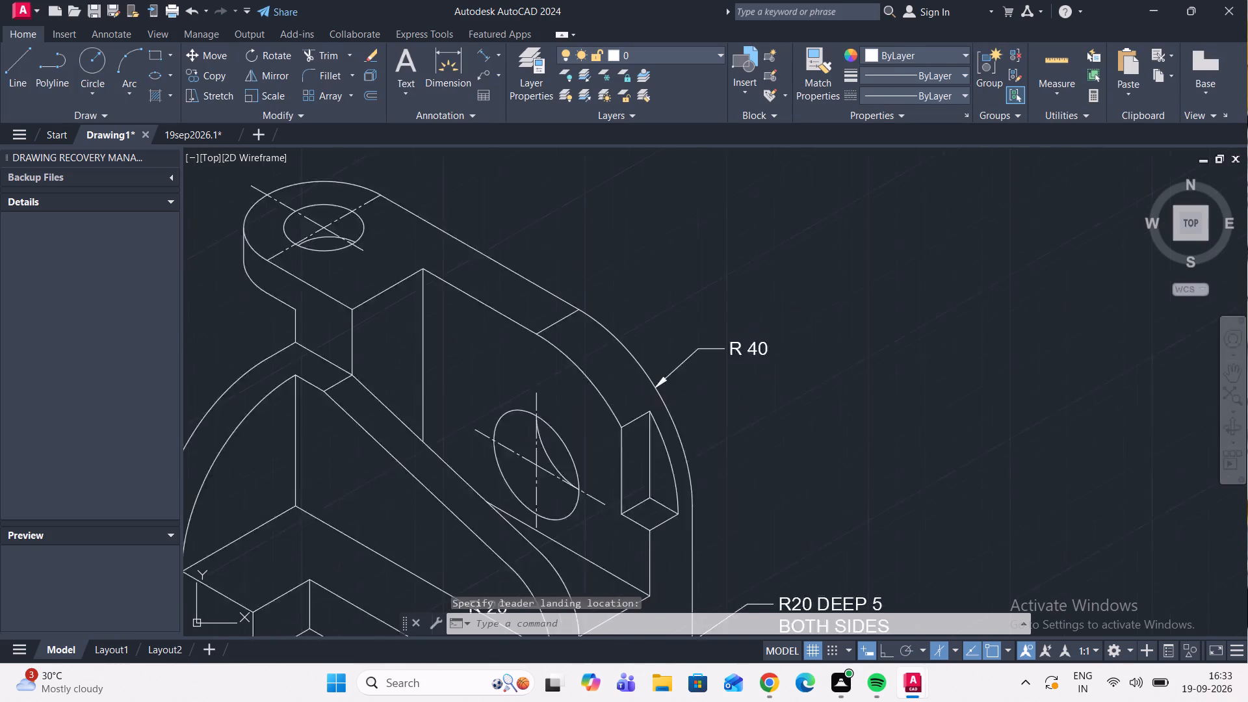
scroll(747, 368, "down", 1)
scroll(611, 423, "up", 1)
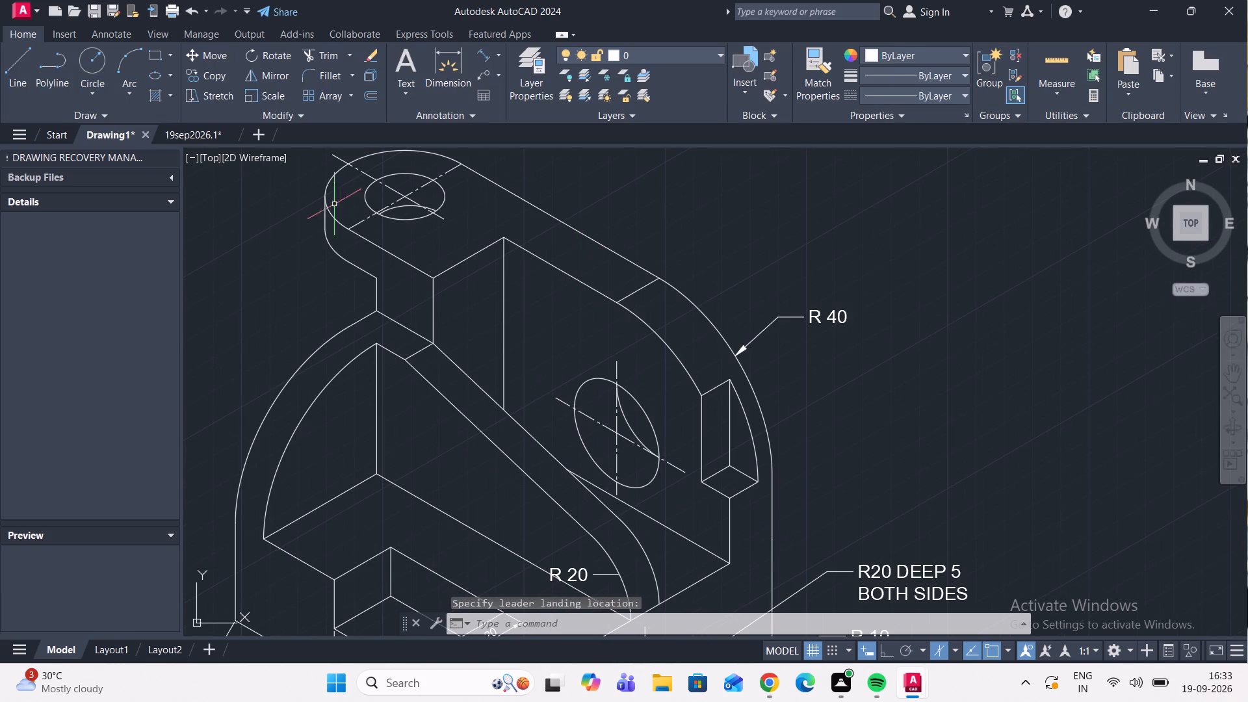
middle_click_drag(413, 272, 496, 385)
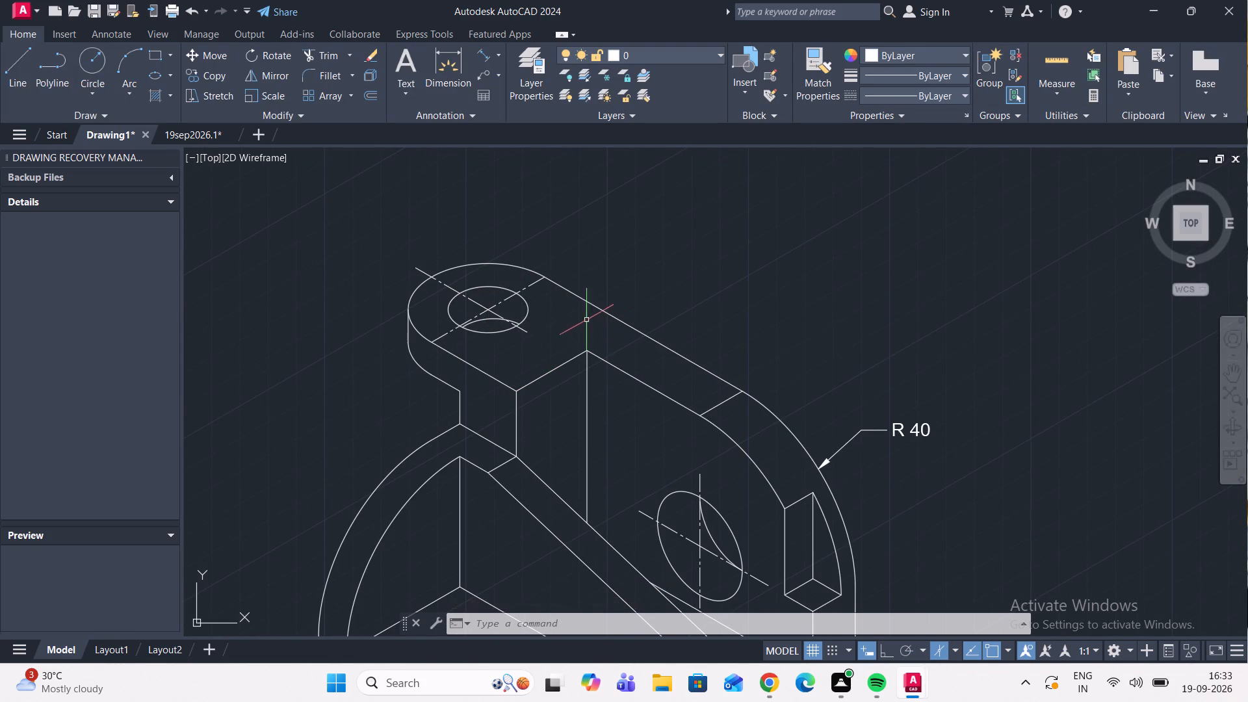
left_click(481, 57)
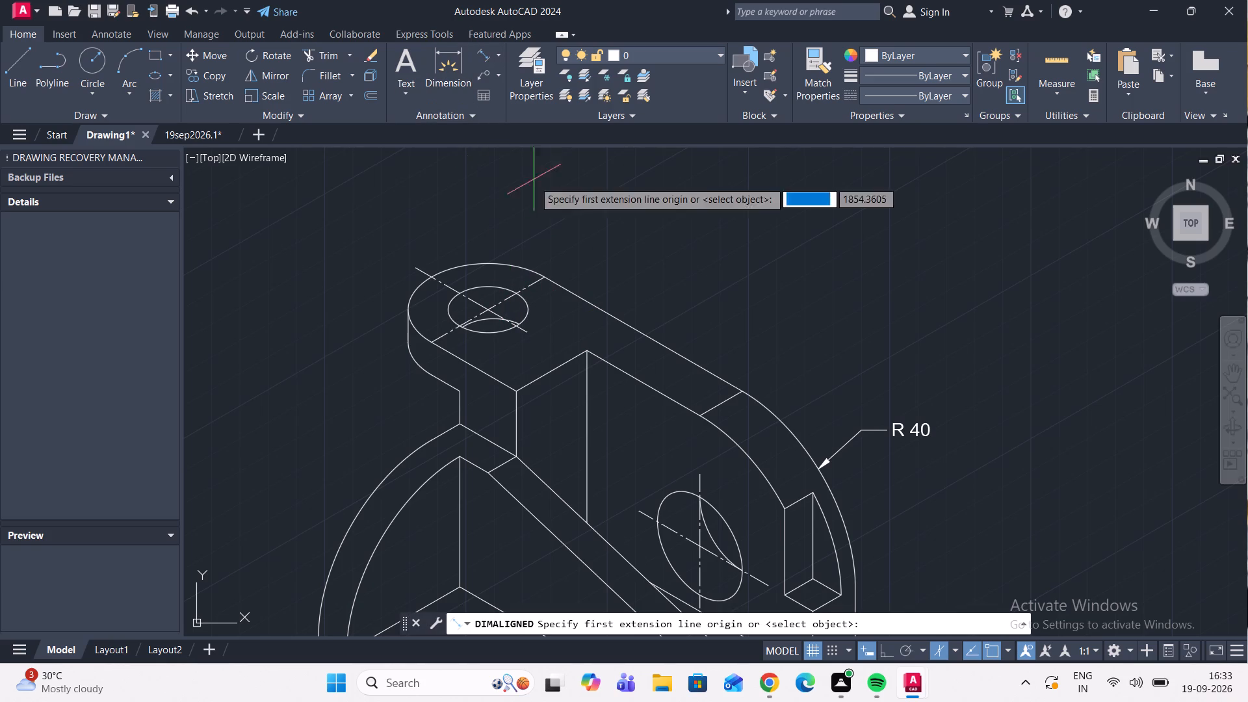
scroll(541, 279, "up", 3)
left_click(546, 272)
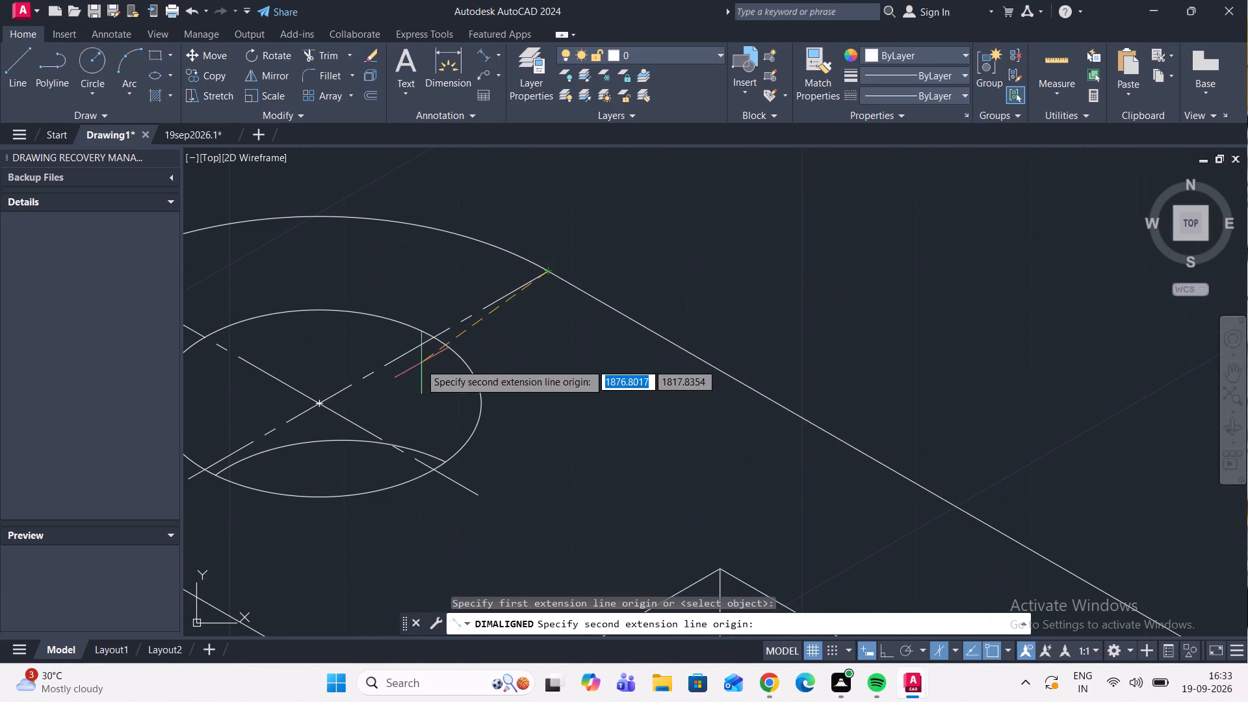
scroll(420, 363, "down", 4)
scroll(371, 392, "up", 2)
left_click(367, 389)
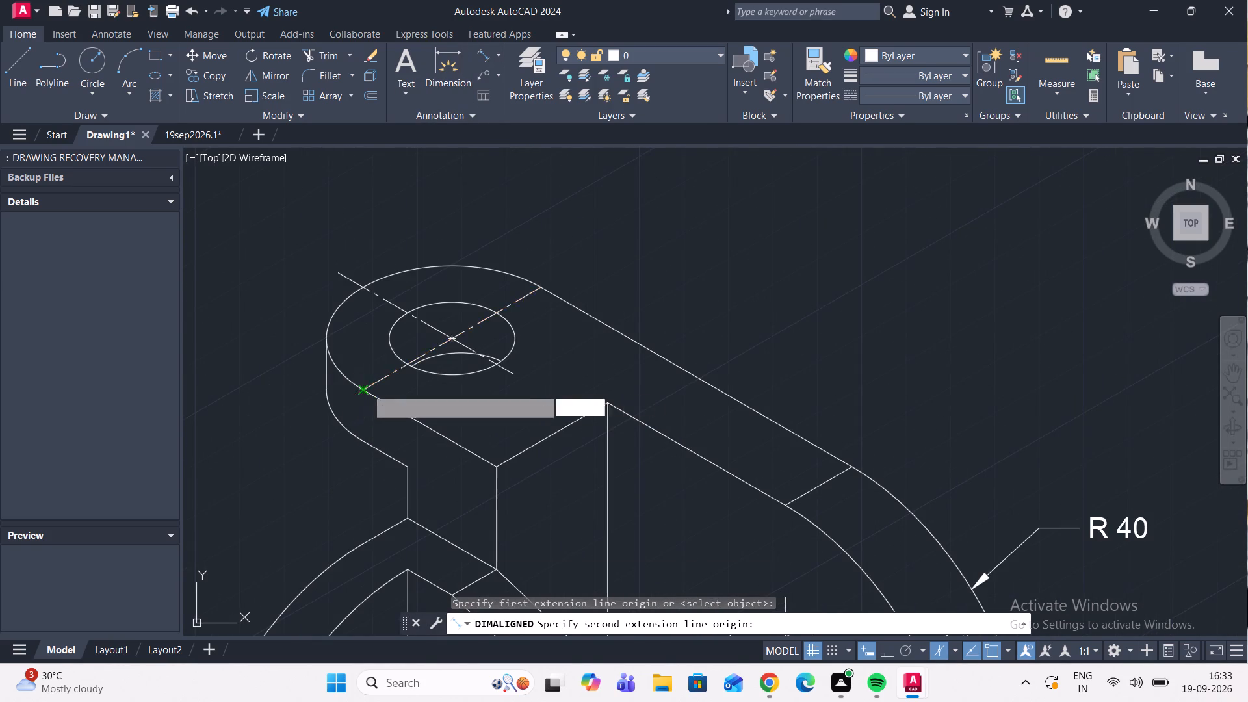
left_click(211, 300)
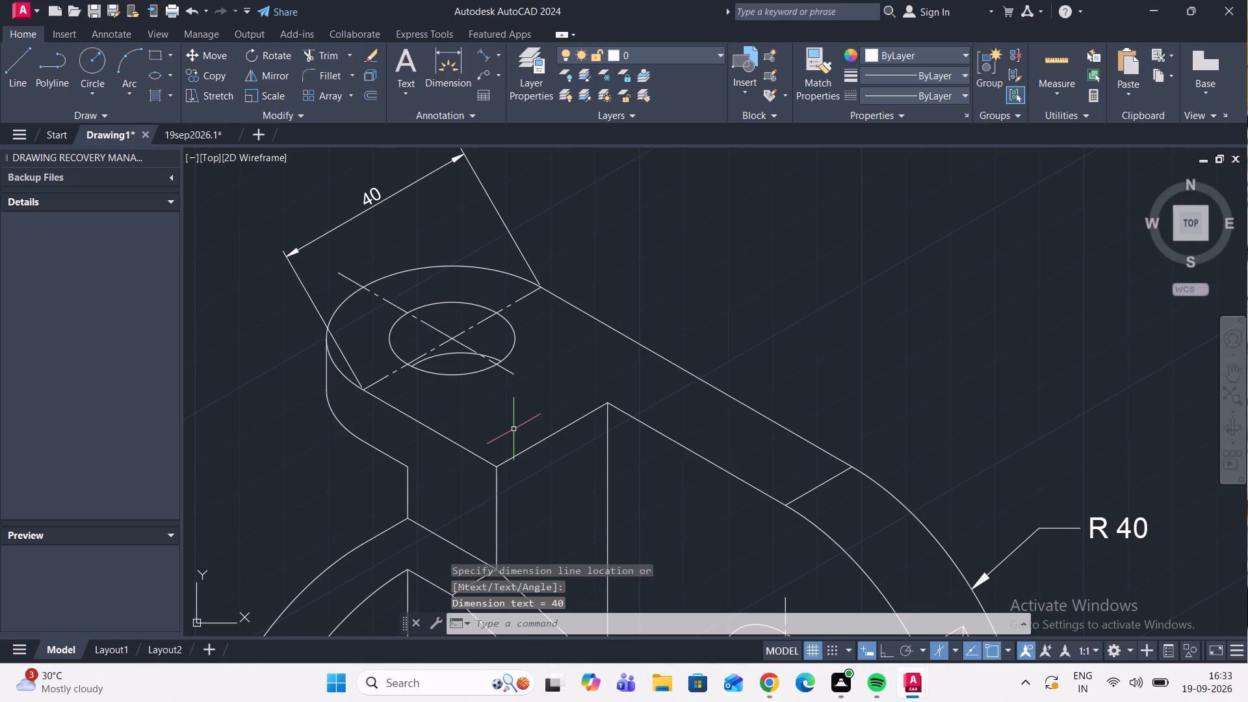
Switch to the left isoplane and add an aligned dimension across the upper arm's hole along its centreline, just beyond the hole.
key("F5")
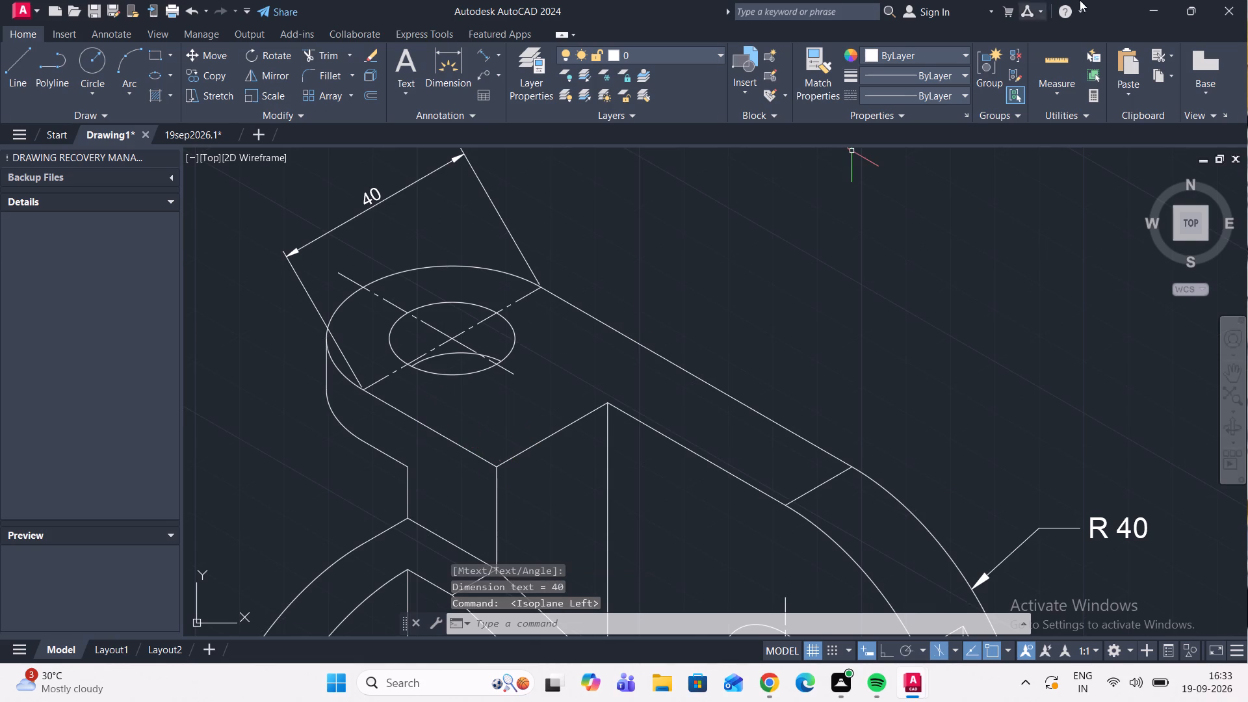
left_click(488, 53)
scroll(489, 316, "up", 2)
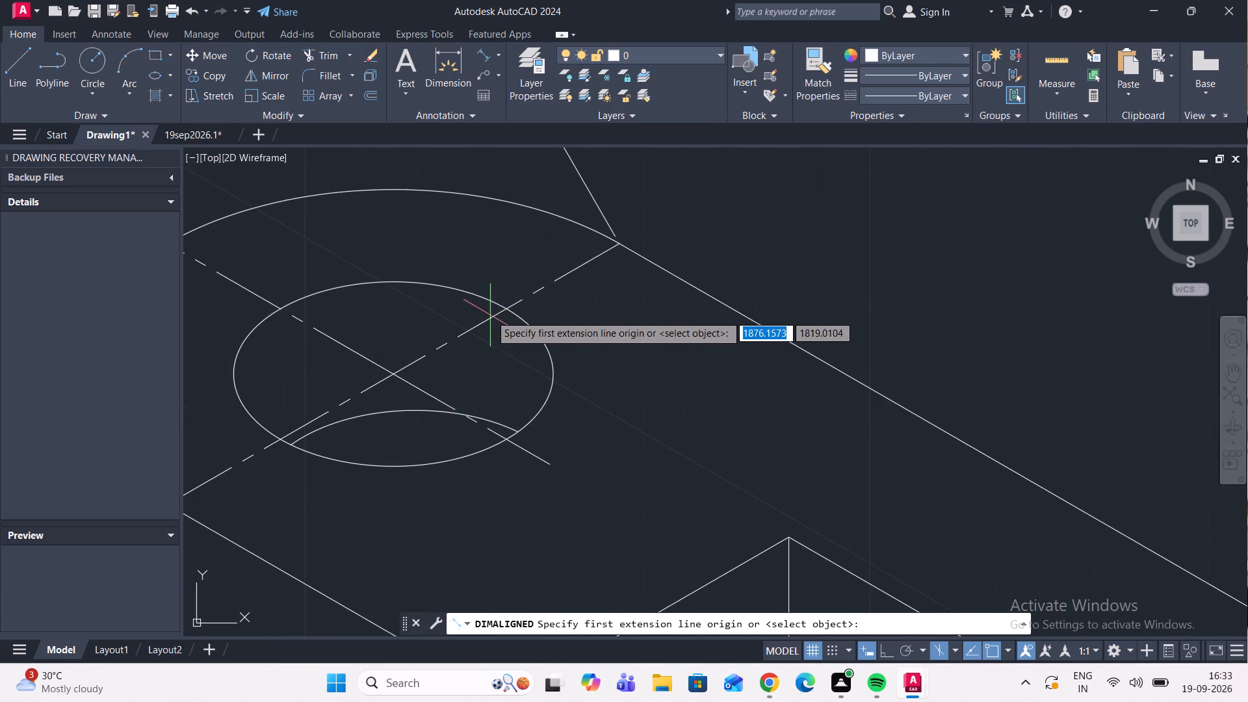
left_click(506, 305)
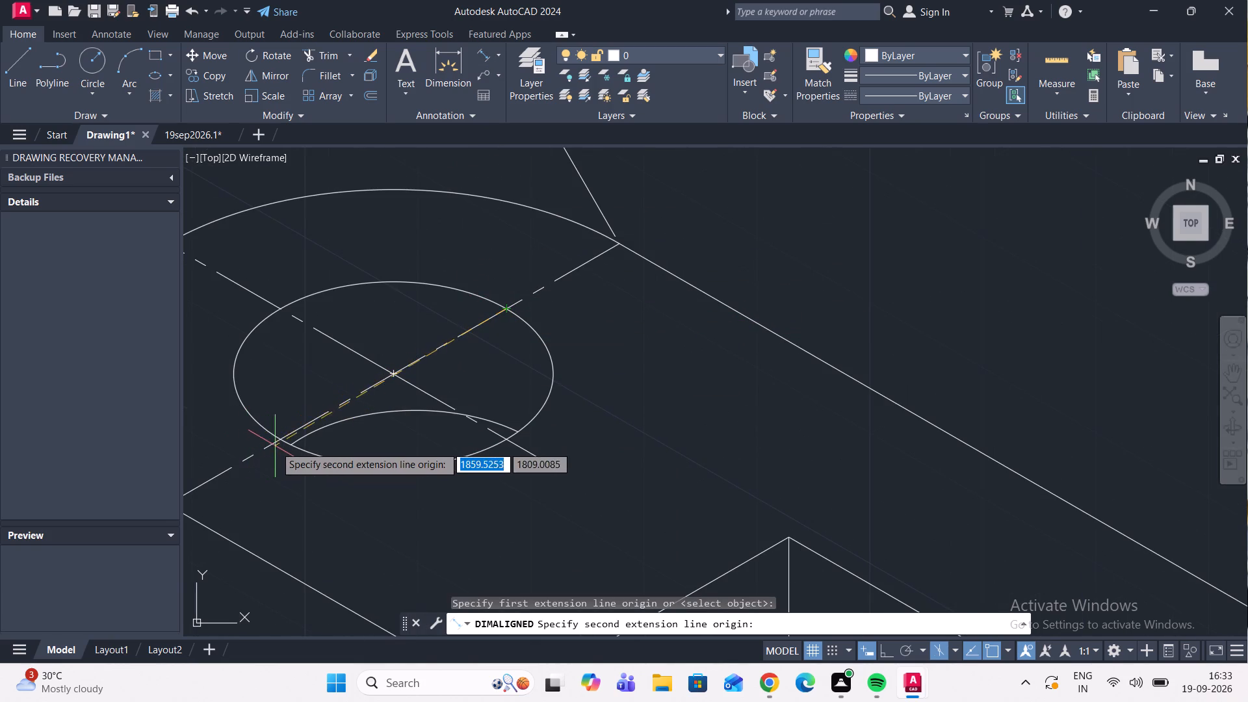
left_click(276, 441)
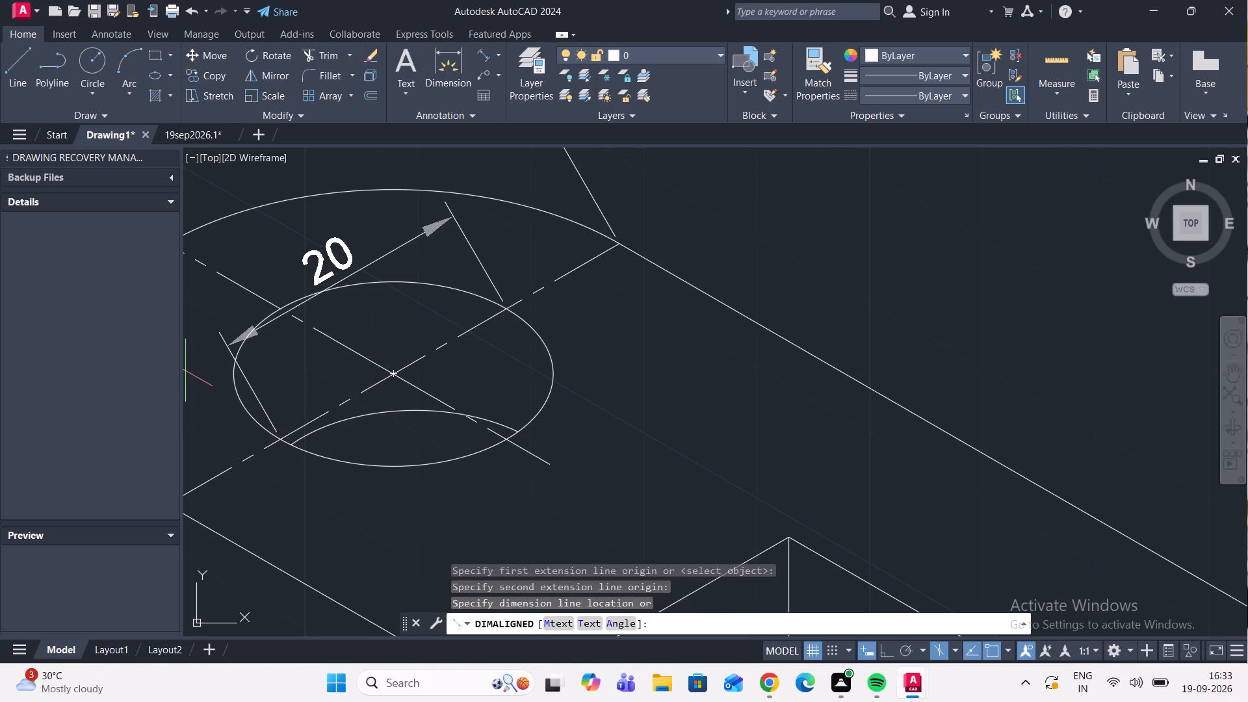
middle_click_drag(226, 322, 411, 336)
left_click(326, 321)
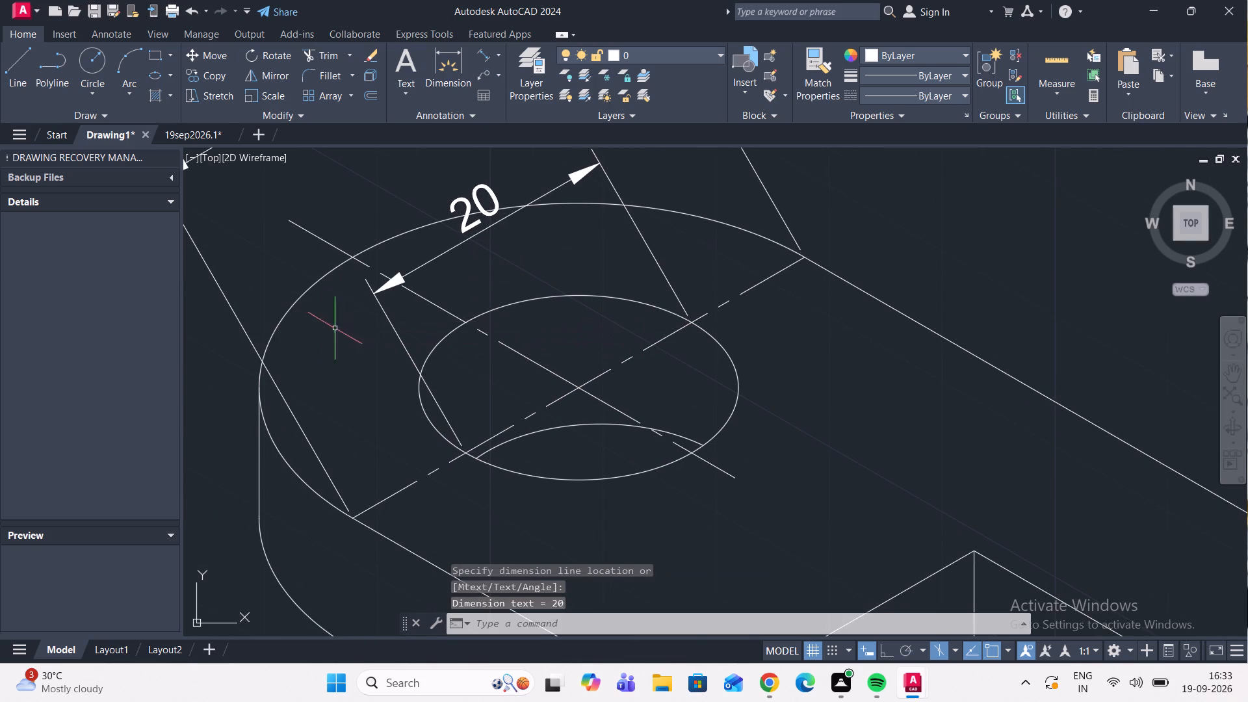
Oblique the upper arm's width dimension with DIMEDIT, taking the angle from two points along the arm's straight front edge.
middle_click_drag(386, 353, 466, 442)
left_click(291, 300)
left_click(240, 261)
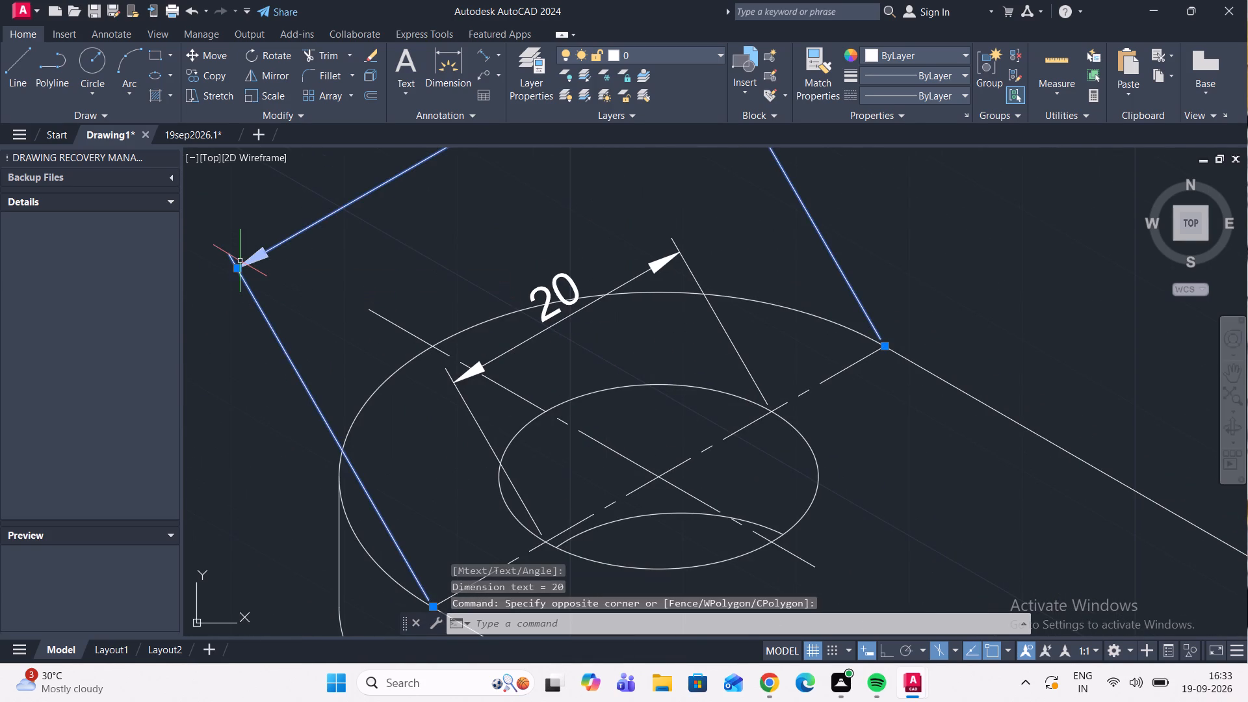
key("d")
type("IM")
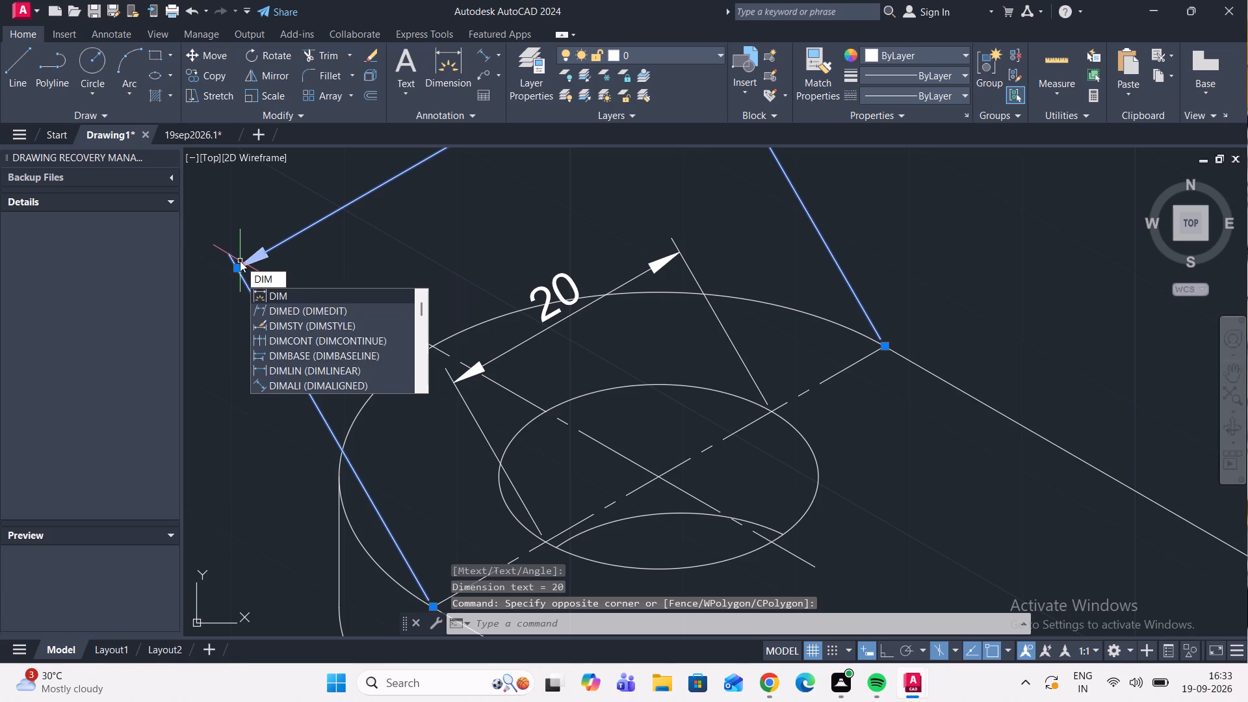
type("ED")
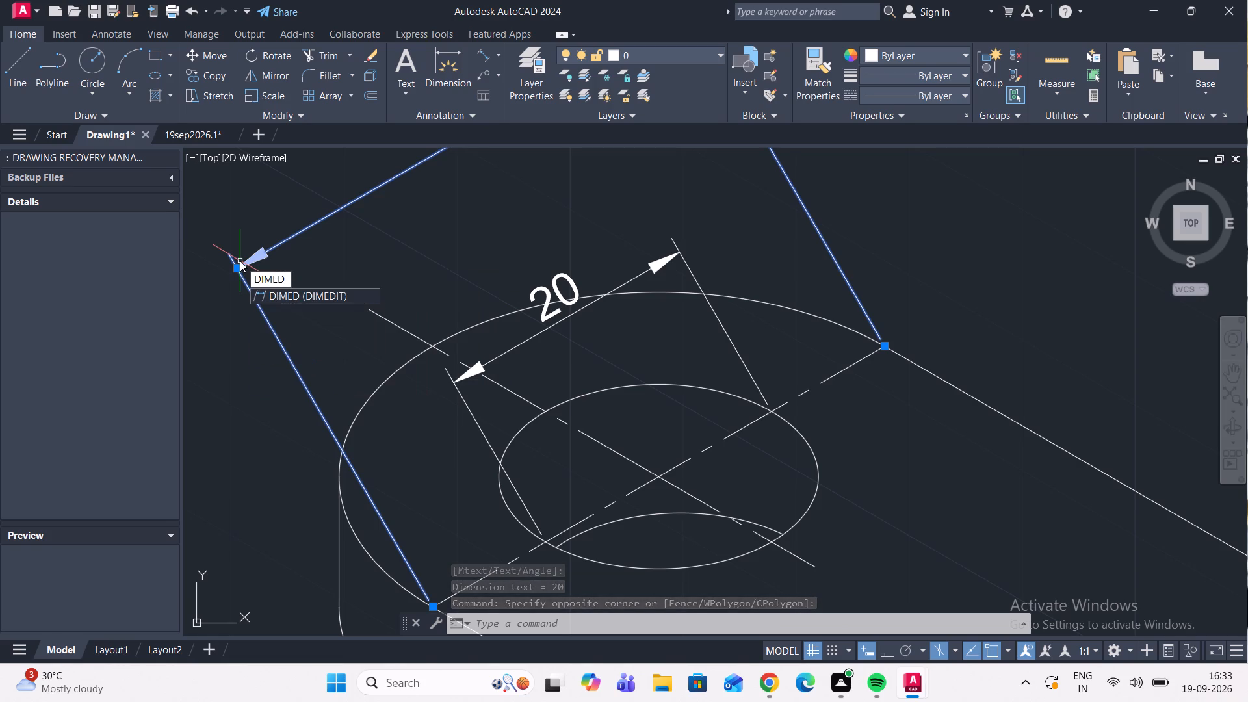
key("Return")
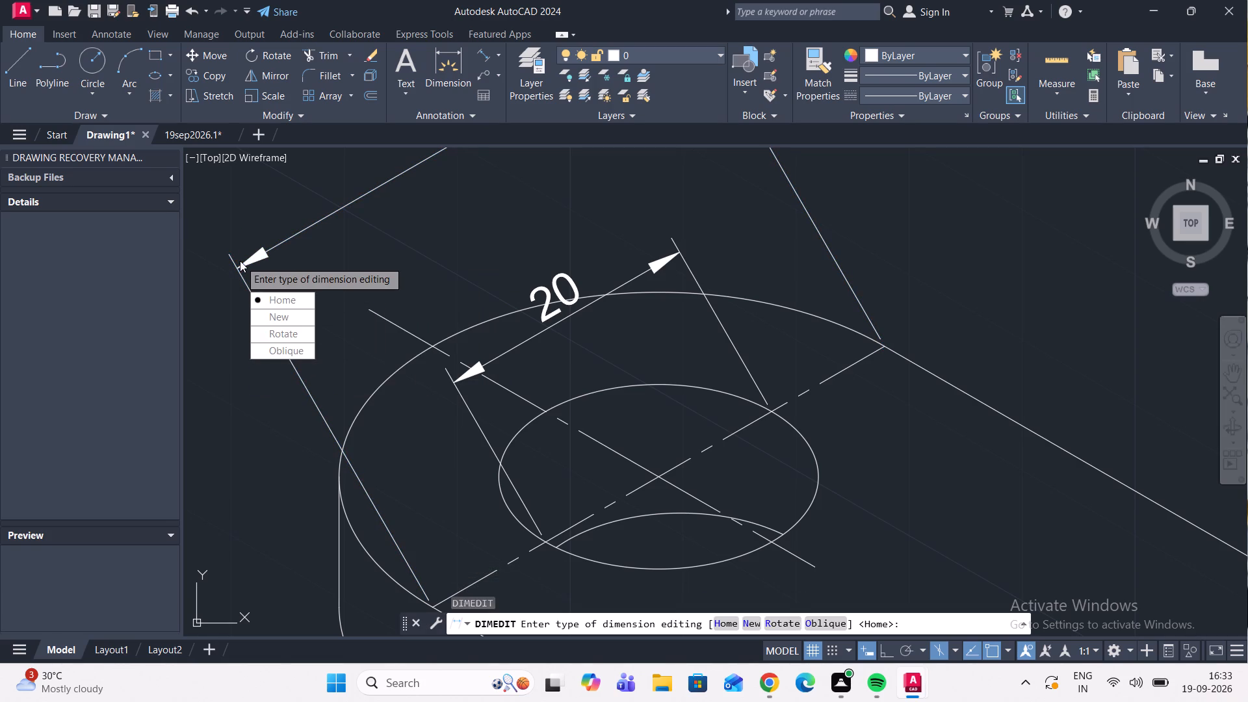
left_click_drag(280, 352, 240, 261)
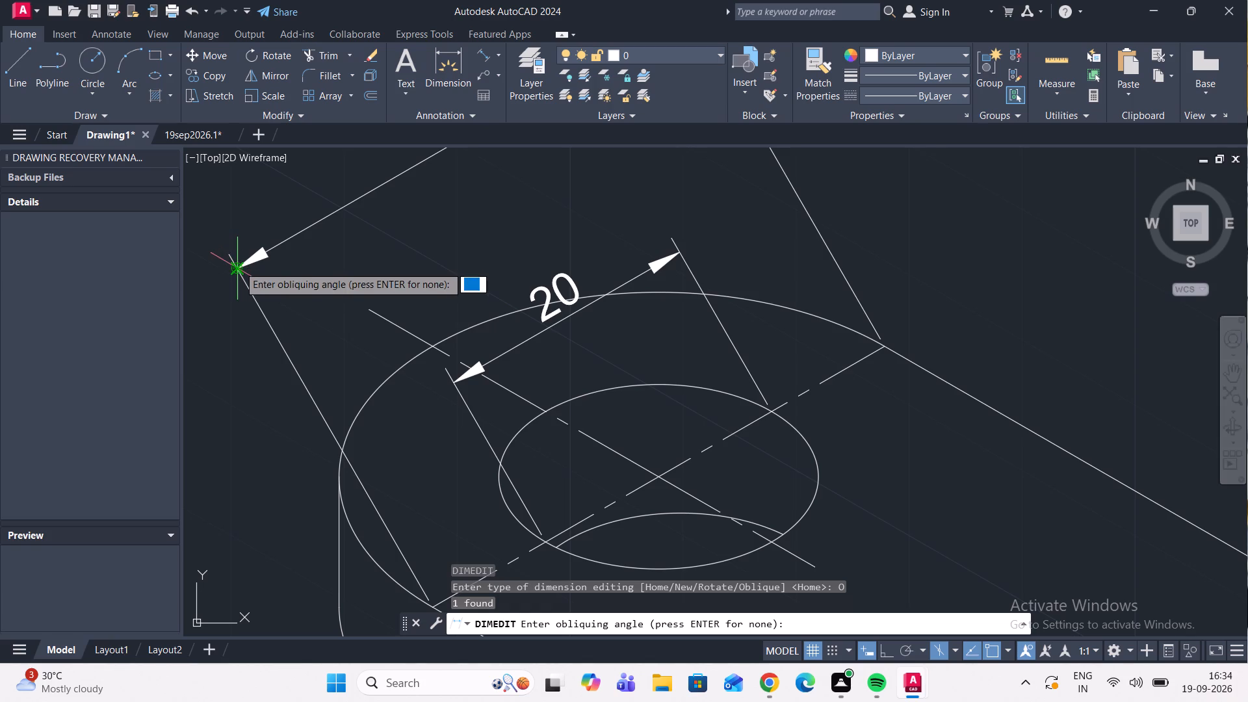
scroll(248, 192, "down", 2)
scroll(401, 406, "up", 2)
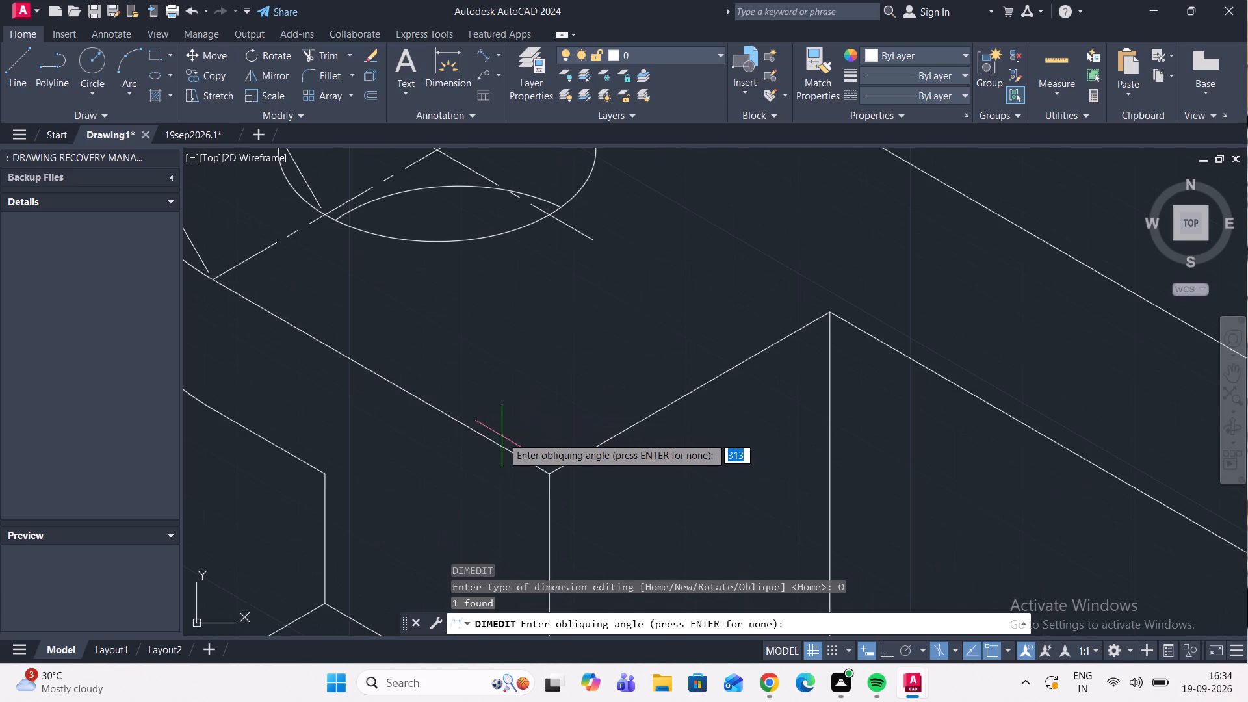
left_click(549, 472)
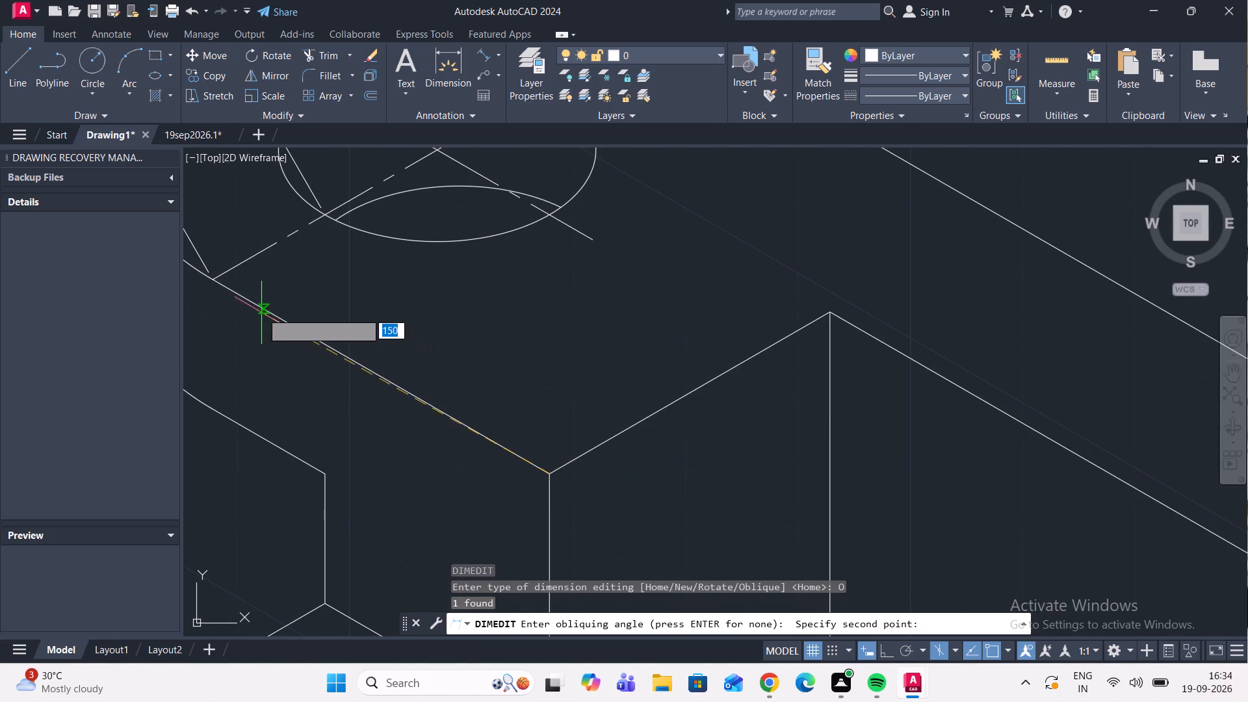
left_click(216, 283)
Select the upper arm's hole diameter dimension for obliquing.
scroll(326, 301, "down", 4)
middle_click_drag(342, 276, 359, 321)
scroll(410, 287, "up", 3)
scroll(374, 334, "up", 2)
left_click(398, 341)
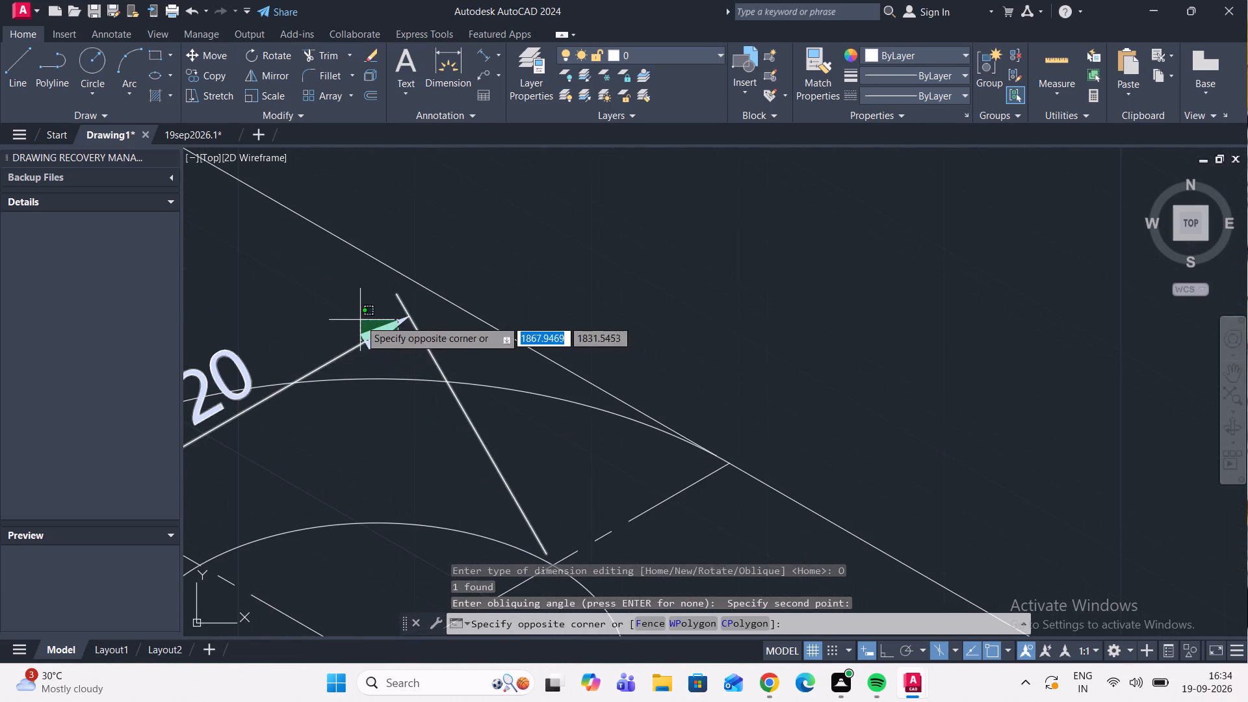
left_click(360, 320)
scroll(393, 323, "down", 3)
scroll(376, 426, "up", 2)
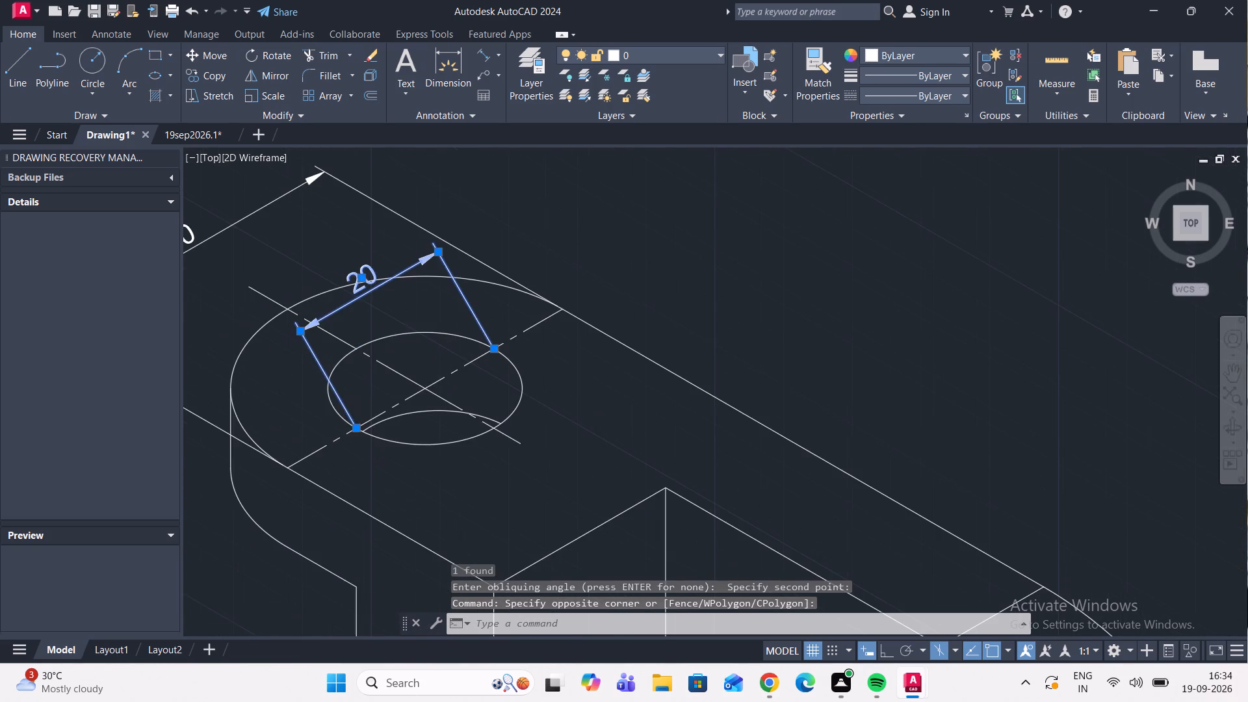
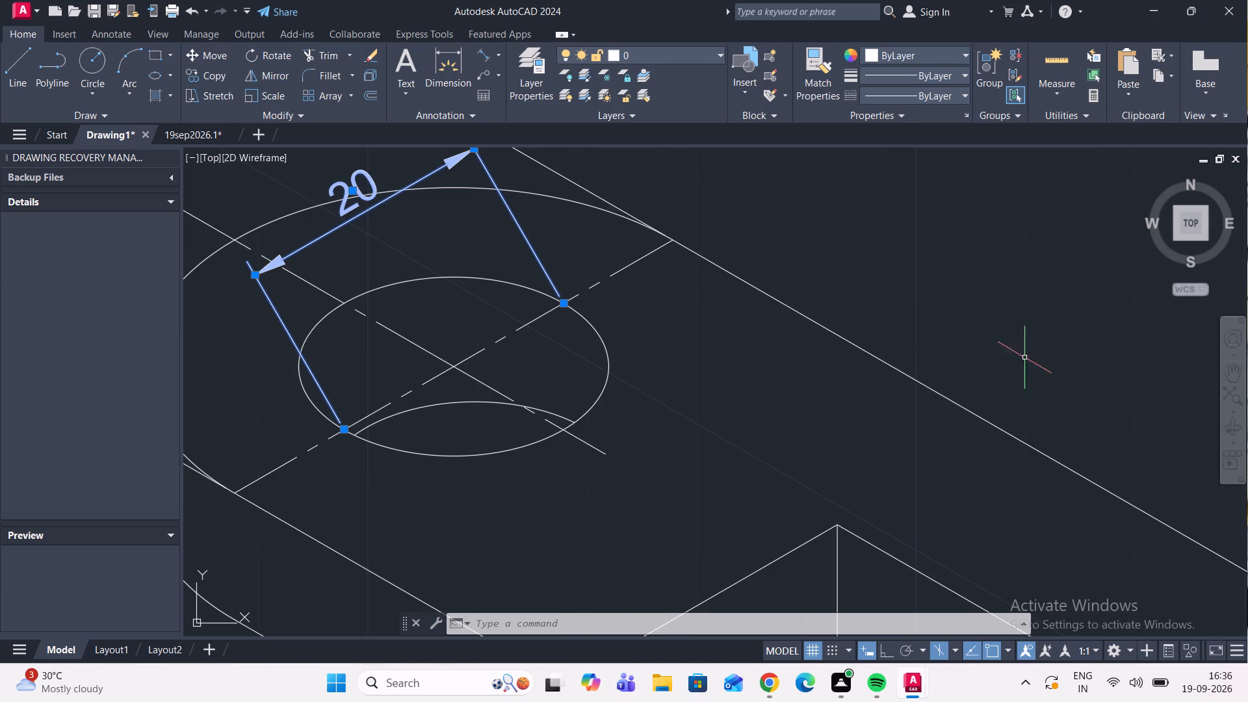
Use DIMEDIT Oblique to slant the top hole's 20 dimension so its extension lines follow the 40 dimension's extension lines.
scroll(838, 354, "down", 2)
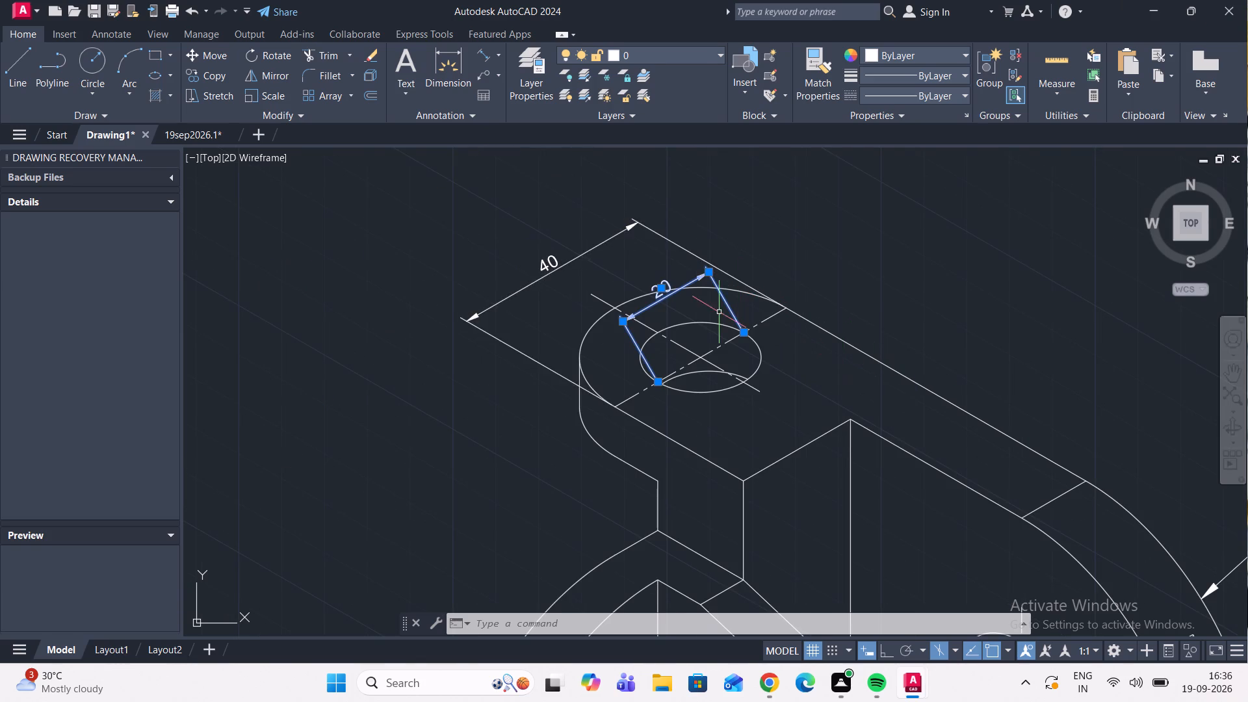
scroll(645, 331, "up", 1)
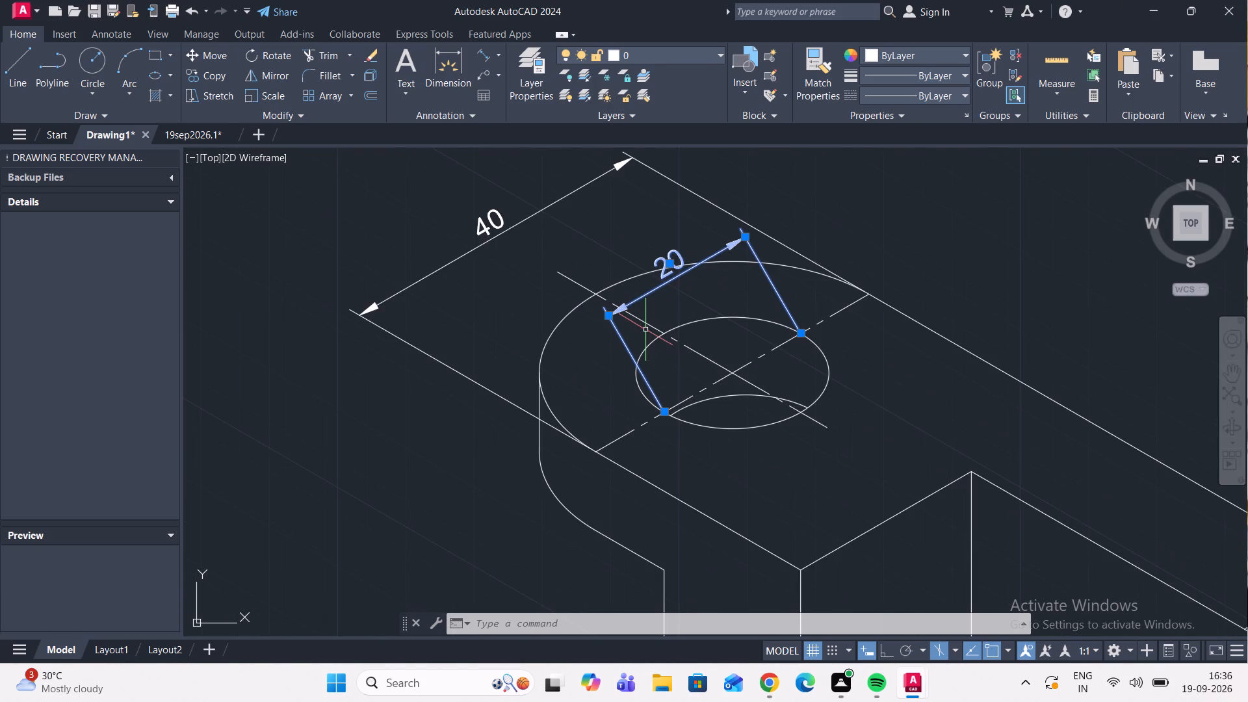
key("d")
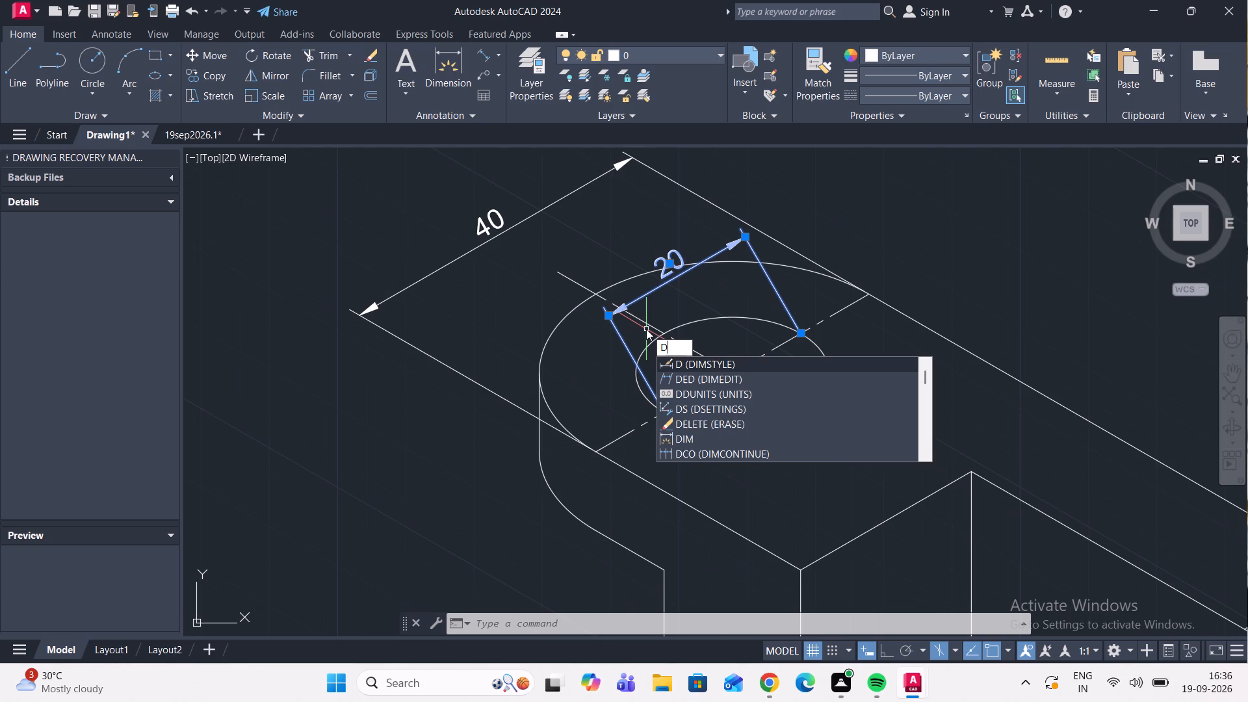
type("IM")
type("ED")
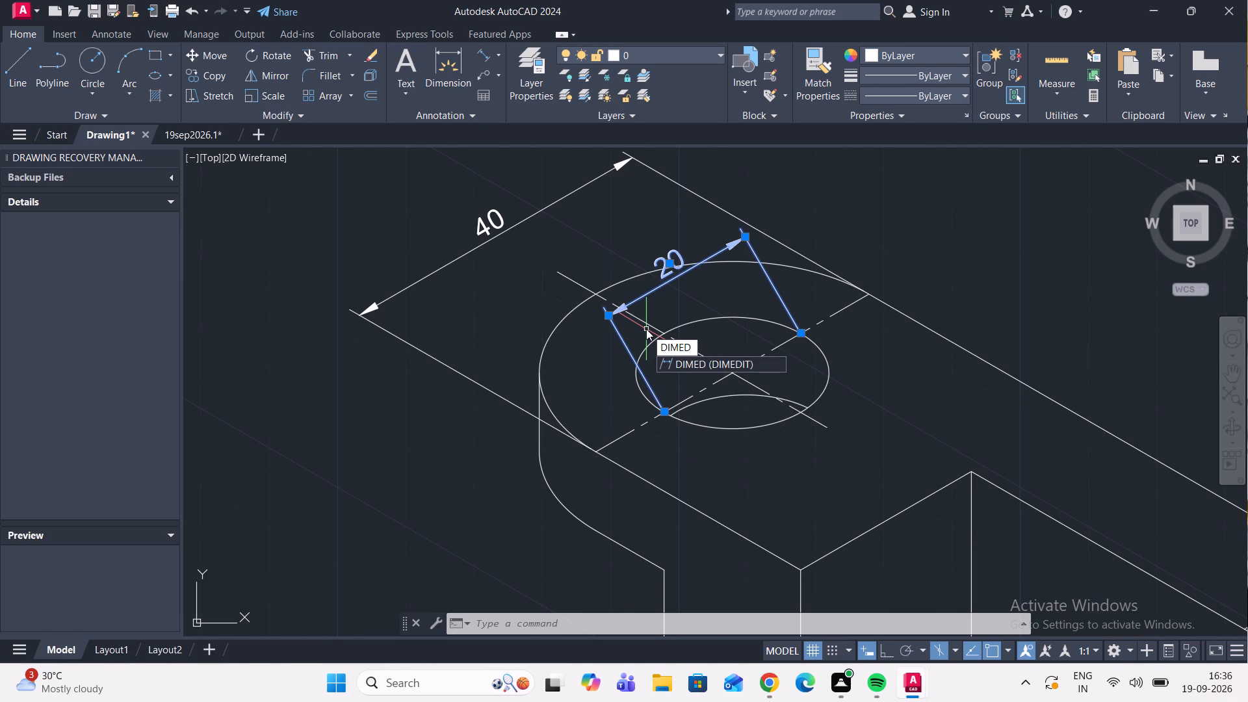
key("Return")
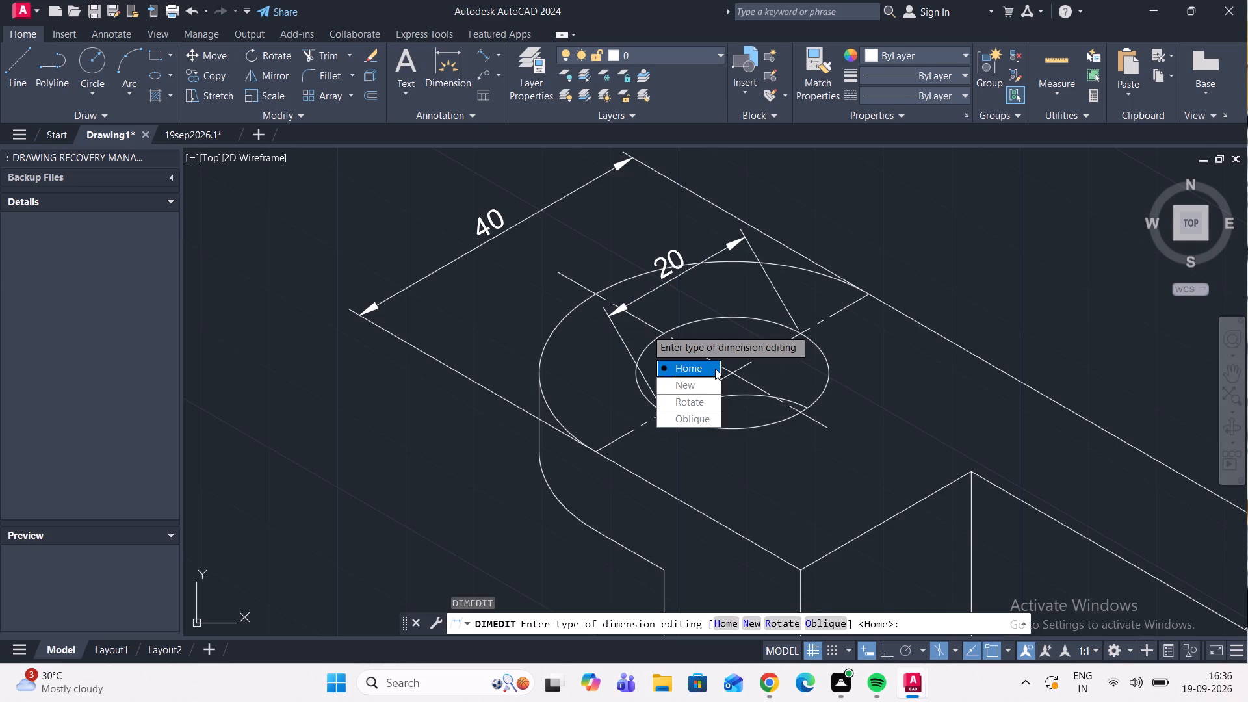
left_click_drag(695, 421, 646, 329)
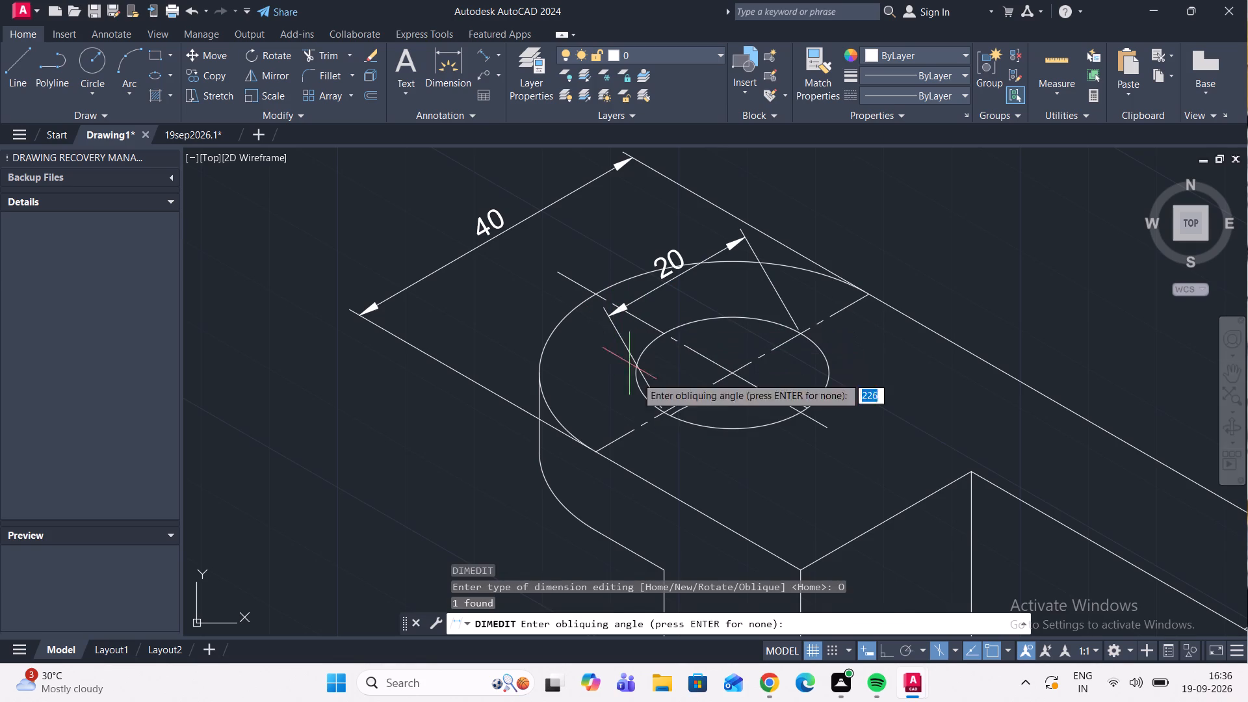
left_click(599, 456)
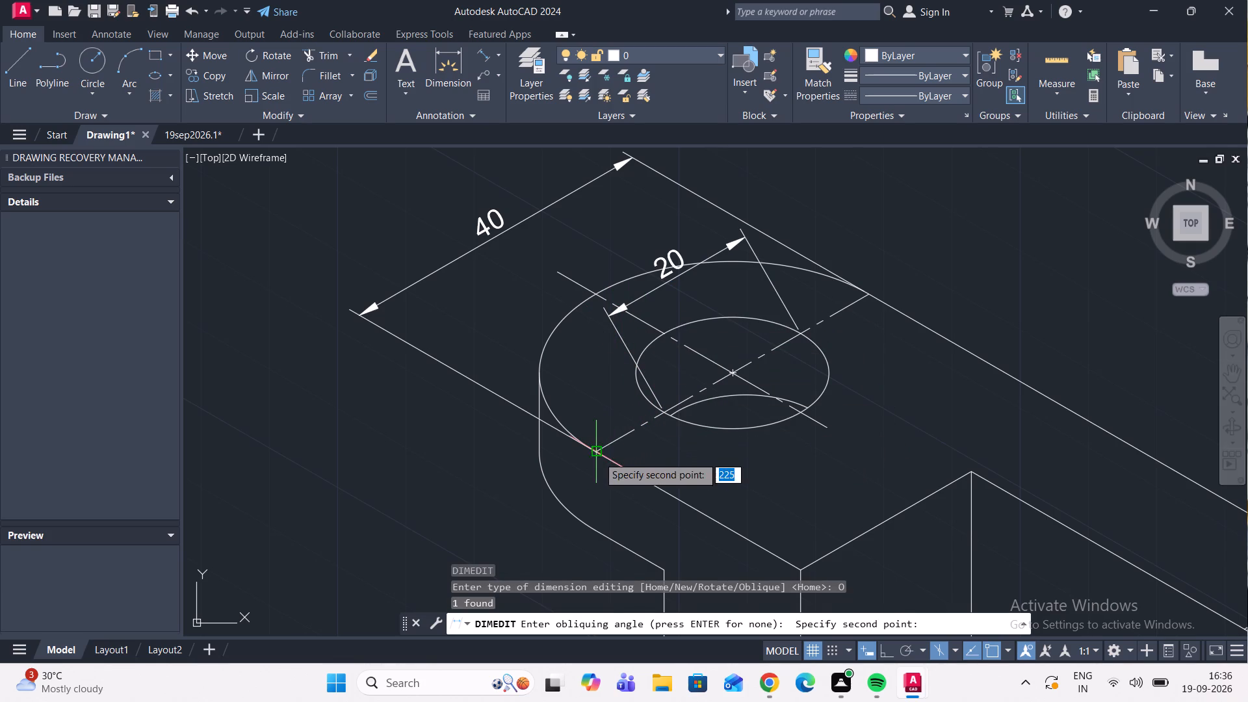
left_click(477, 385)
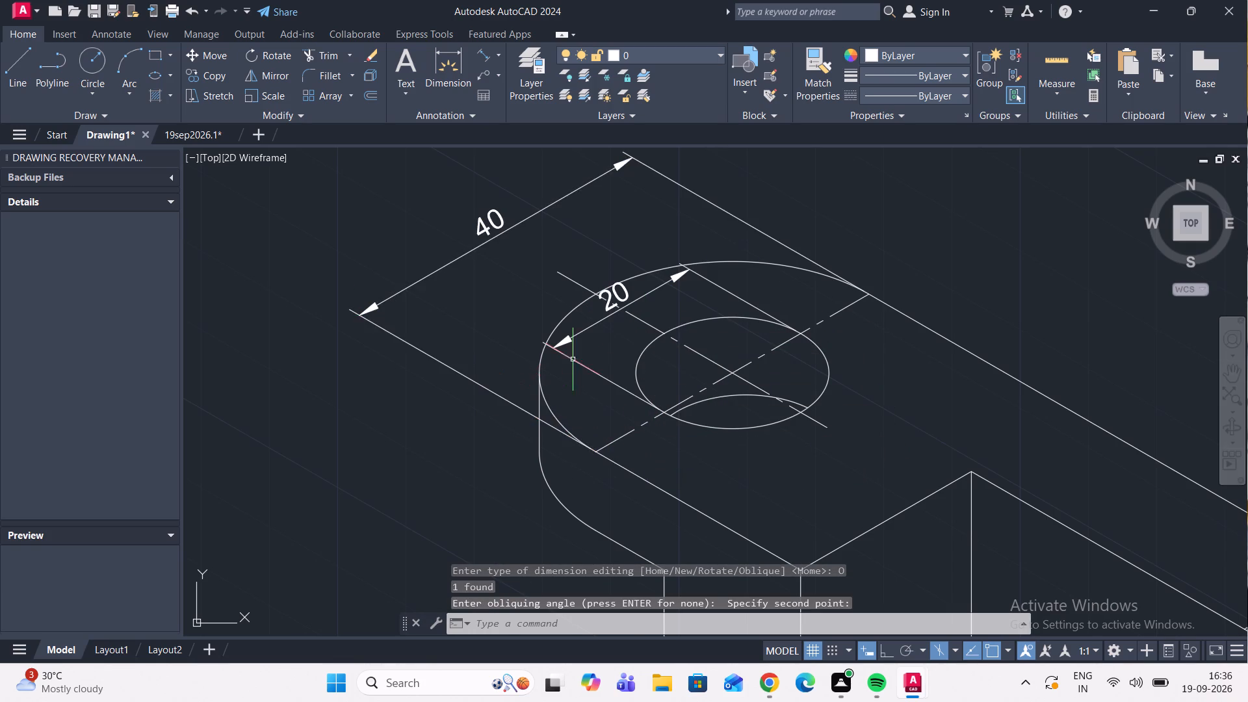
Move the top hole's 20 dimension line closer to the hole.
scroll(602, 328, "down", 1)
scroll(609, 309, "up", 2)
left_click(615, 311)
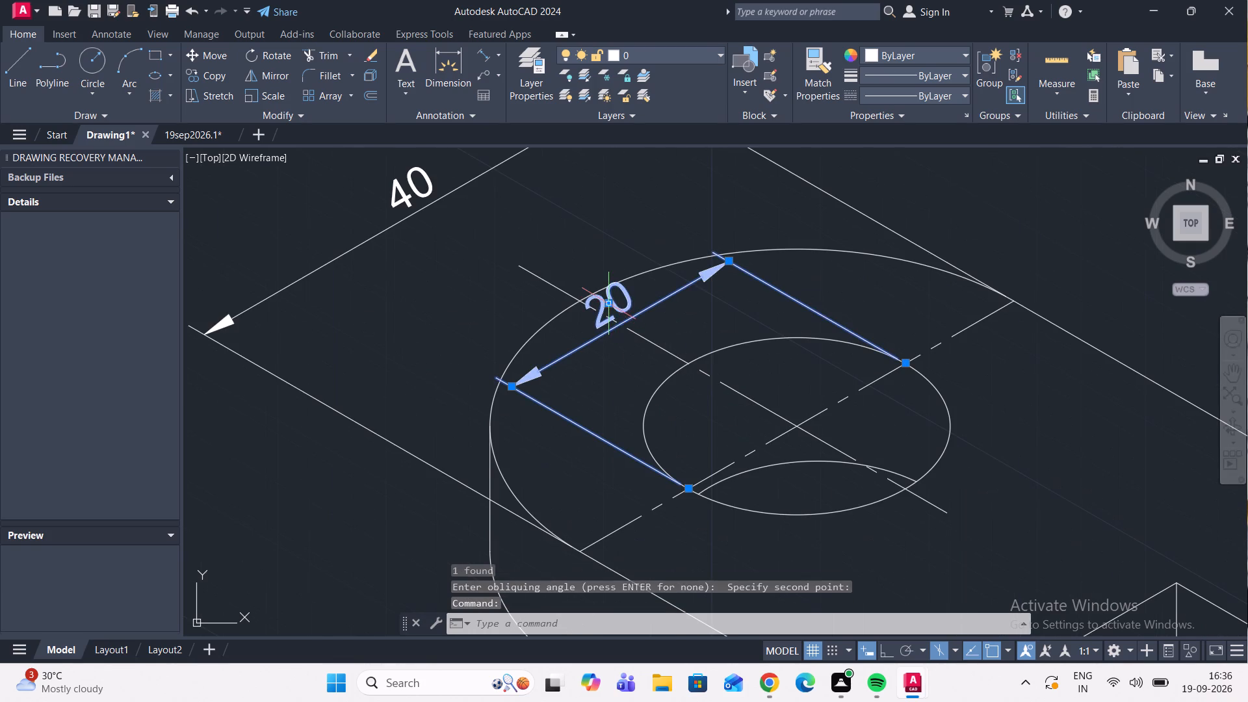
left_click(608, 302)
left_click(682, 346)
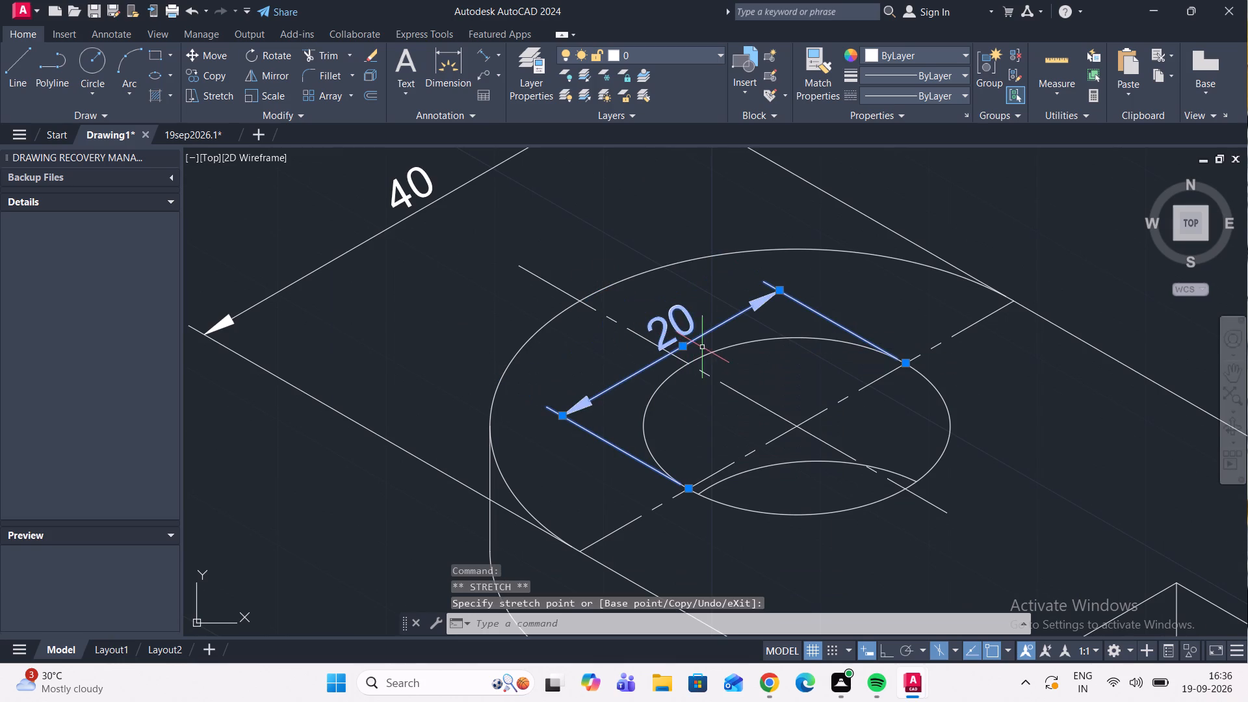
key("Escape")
Delete the 20 dimension from the top hole.
scroll(772, 337, "down", 3)
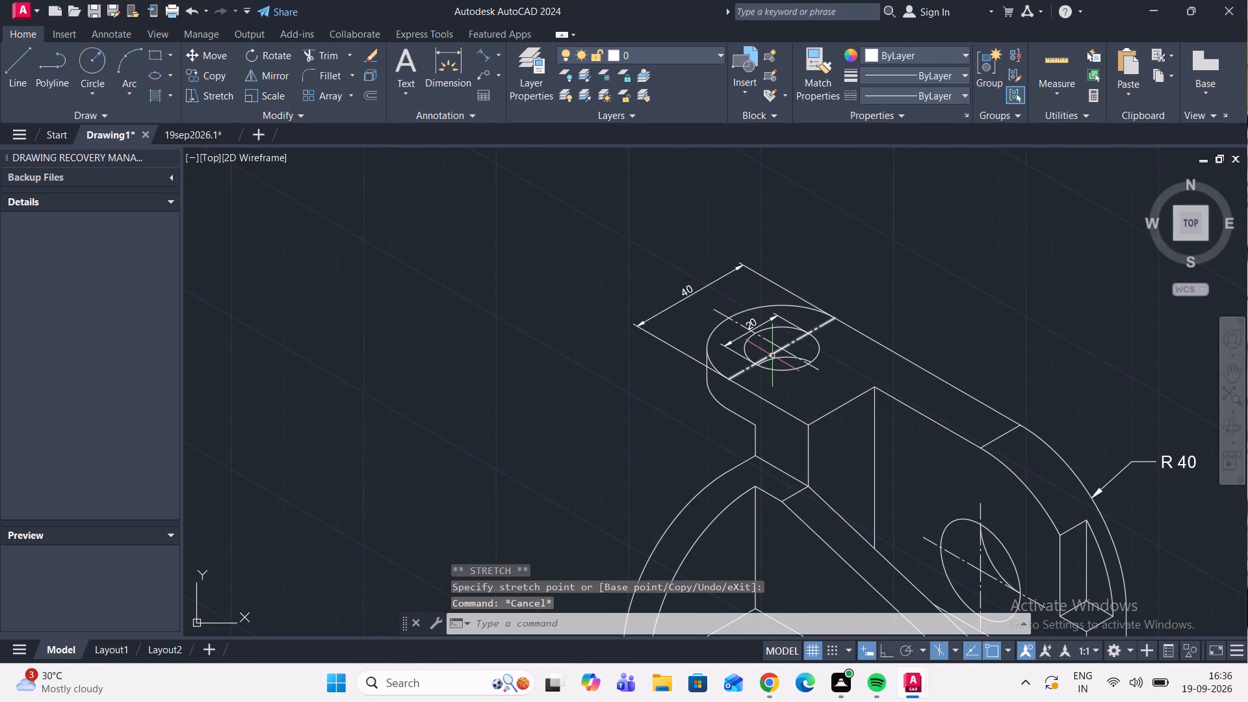
scroll(757, 328, "up", 3)
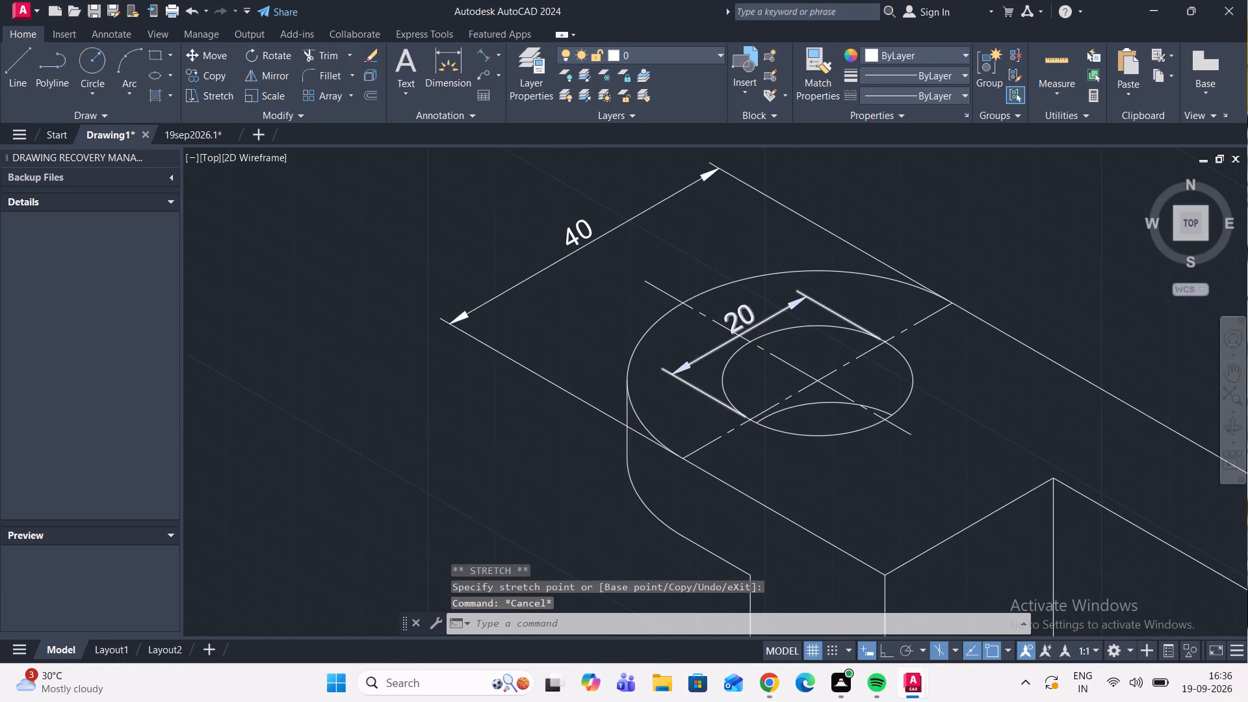
left_click(749, 320)
key("Delete")
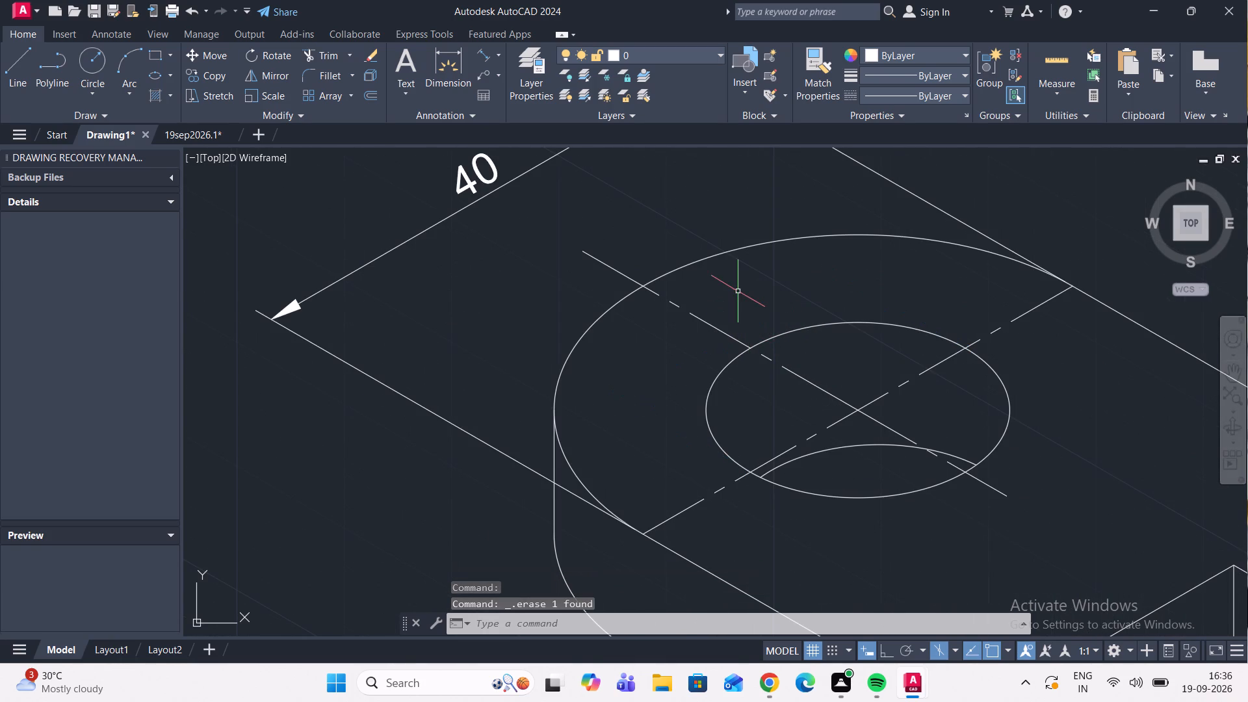
Add a multileader pointing to the top hole's edge, landing above the part, with a diameter symbol as its text.
left_click(476, 77)
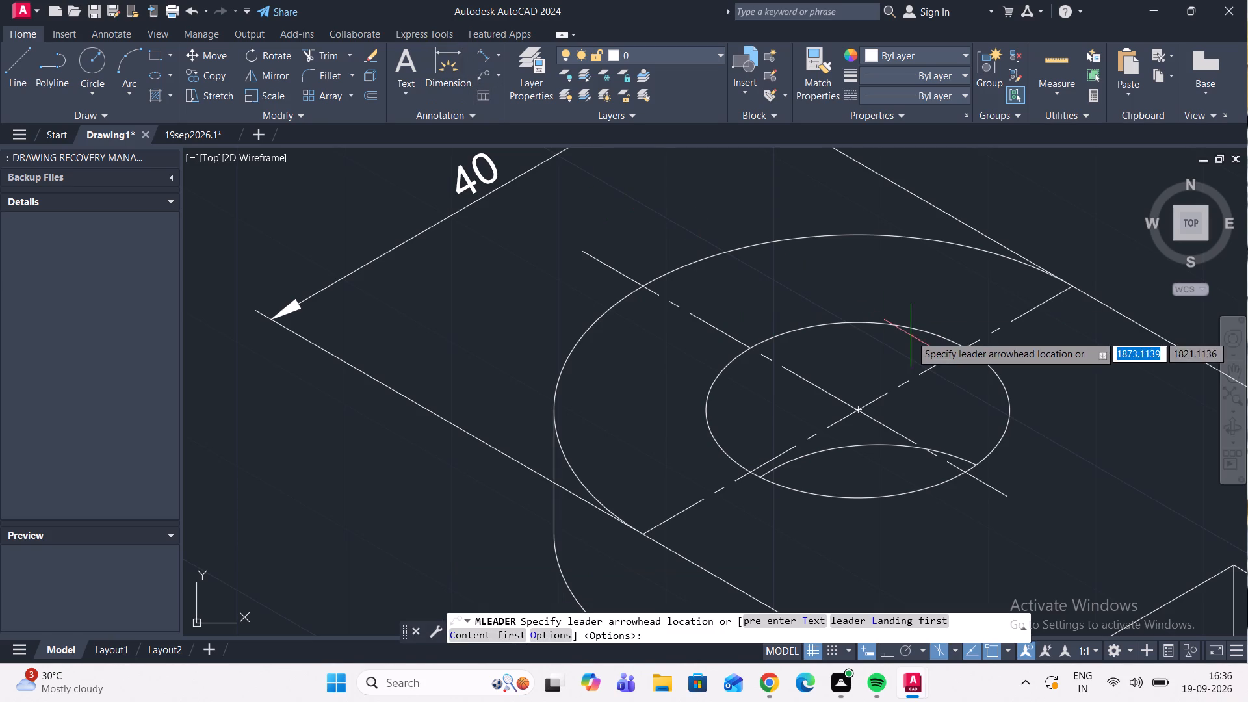
left_click(887, 324)
scroll(955, 216, "down", 2)
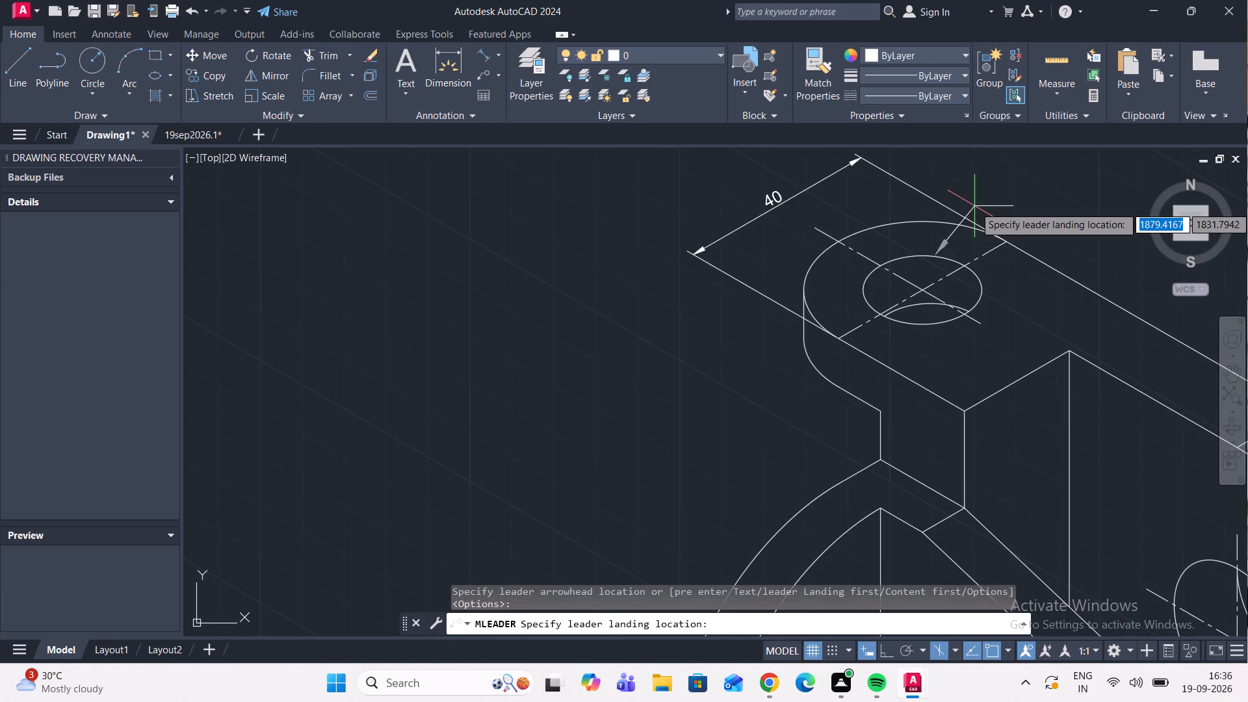
middle_click_drag(974, 206, 662, 428)
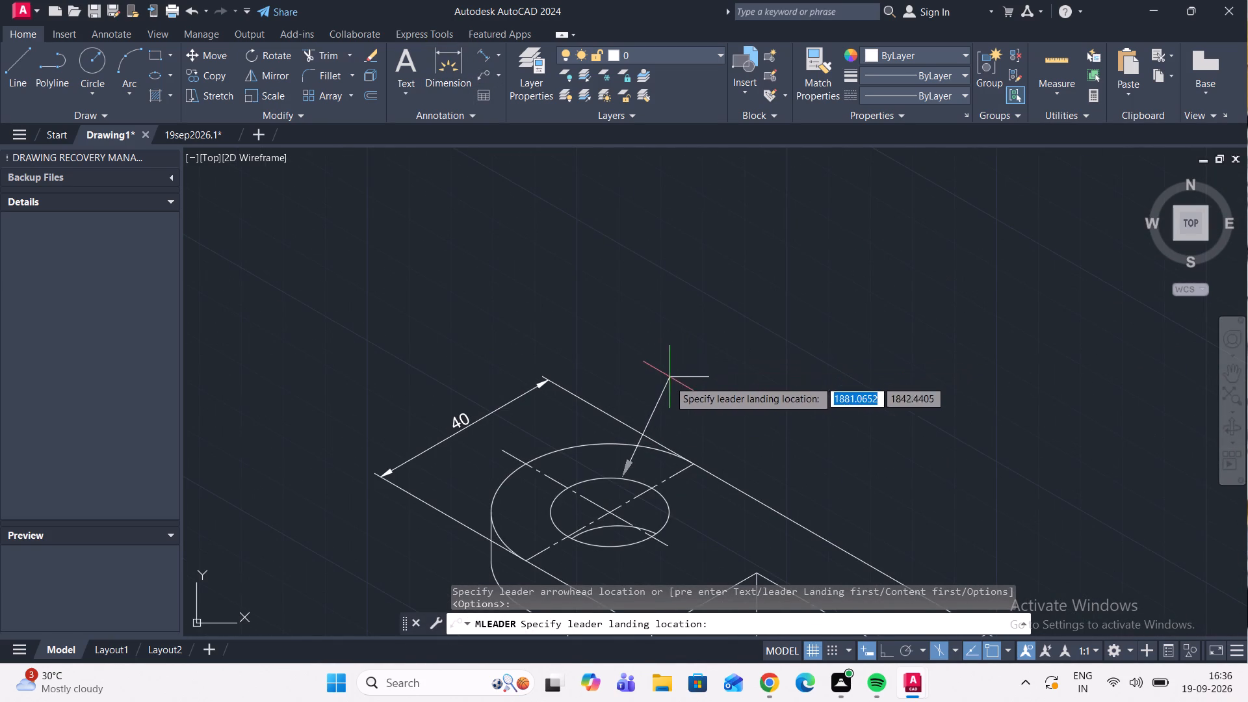
left_click(660, 391)
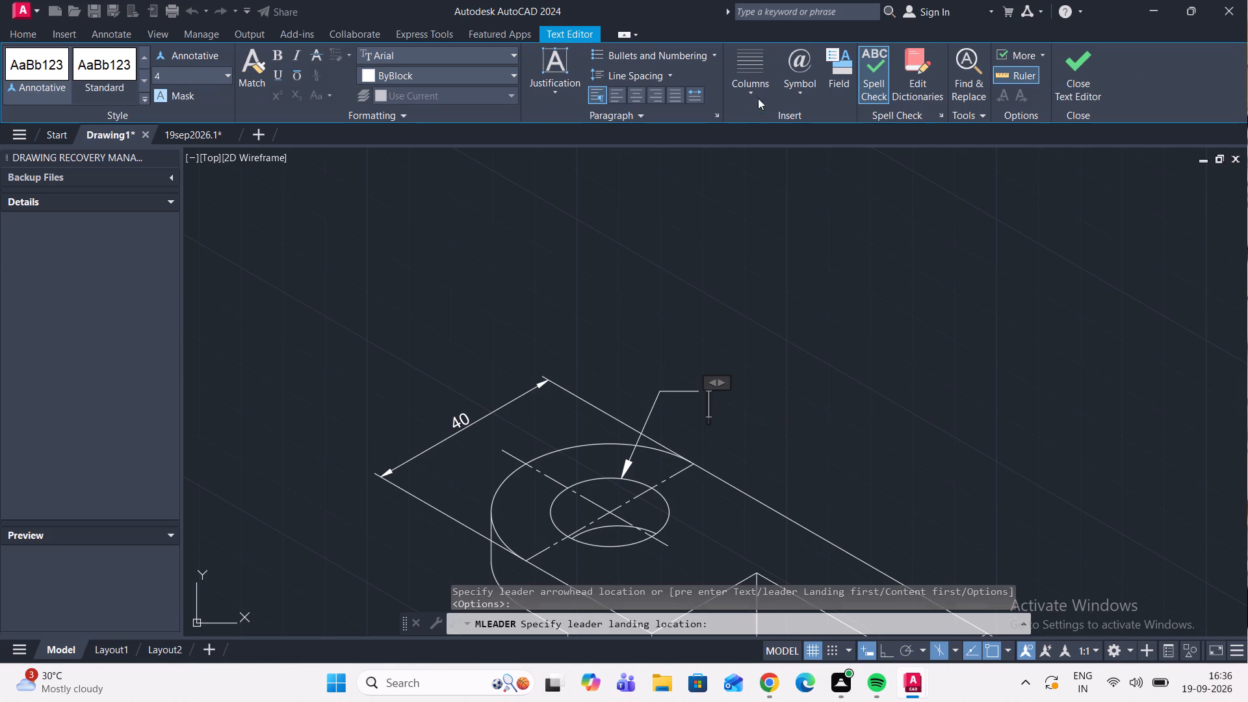
left_click(808, 93)
left_click(845, 159)
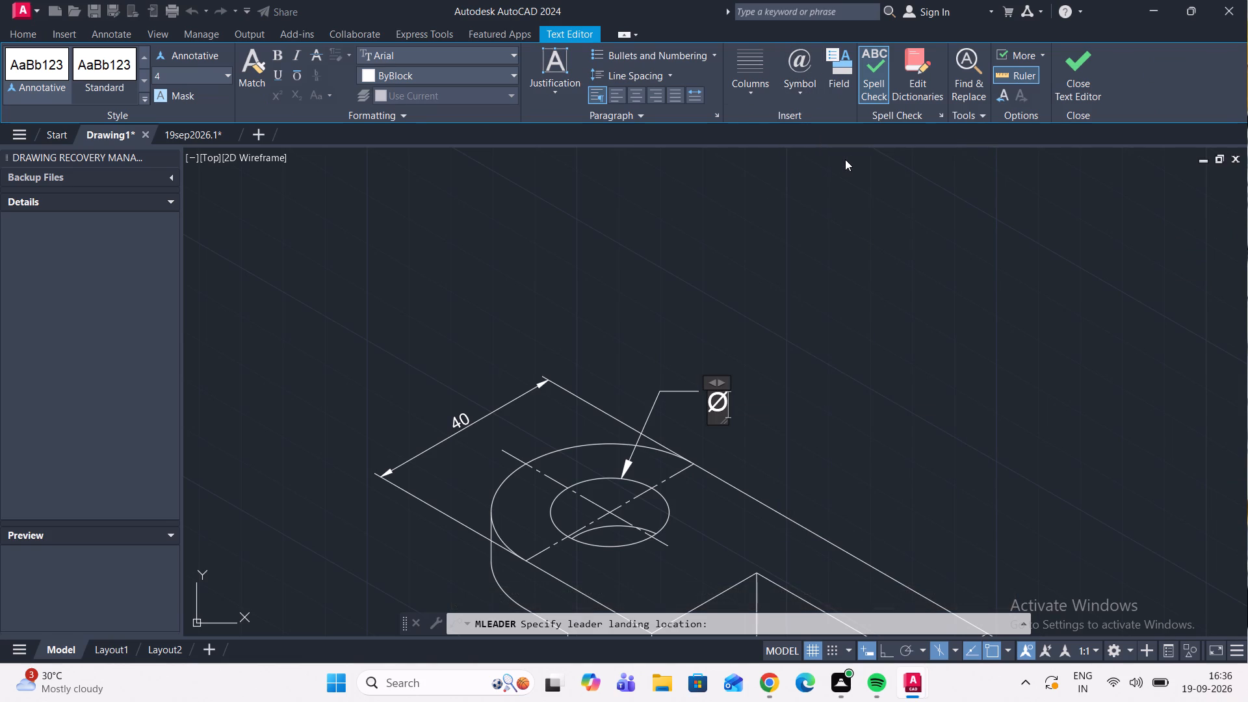
key("space")
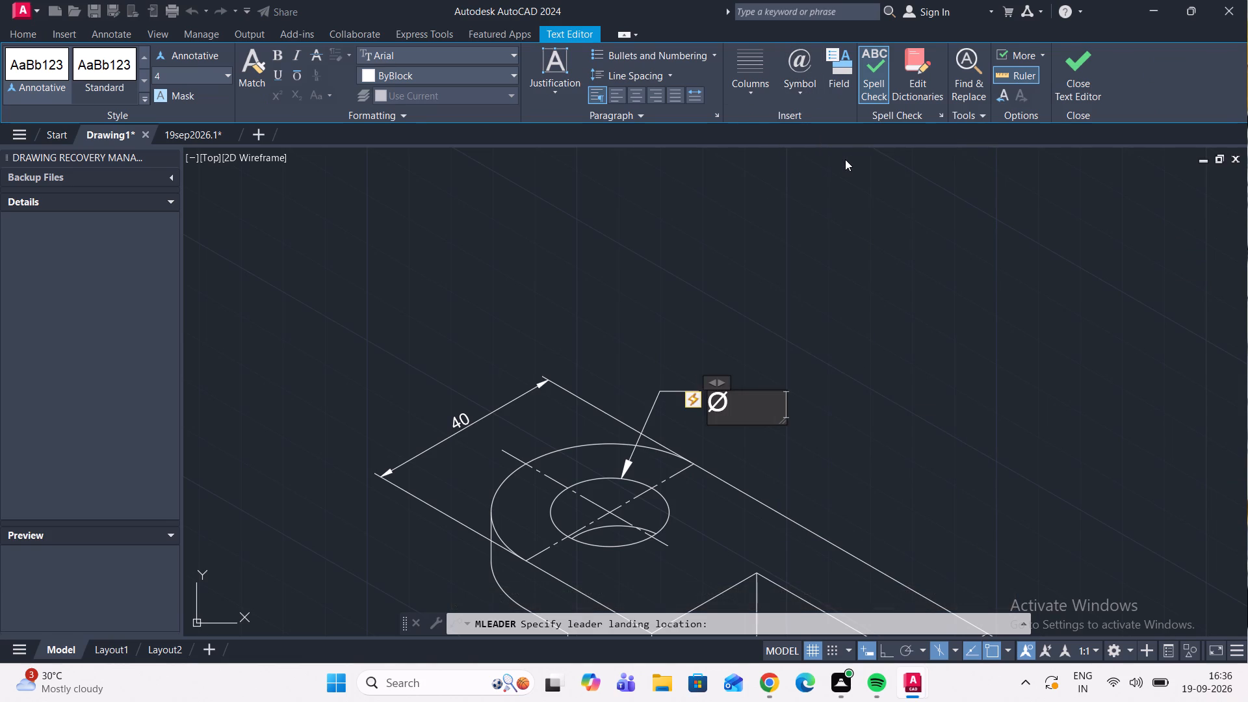
left_click(845, 159)
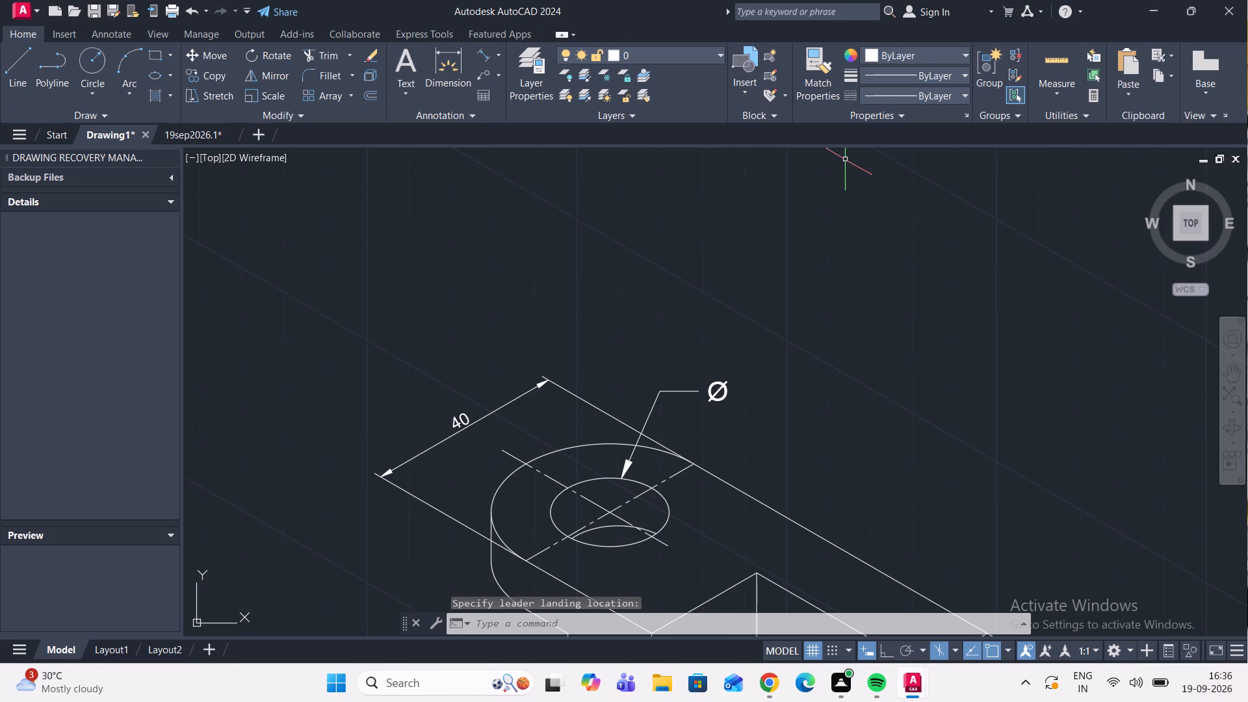
Edit the top hole's leader text to read Ø20.
left_click(722, 393)
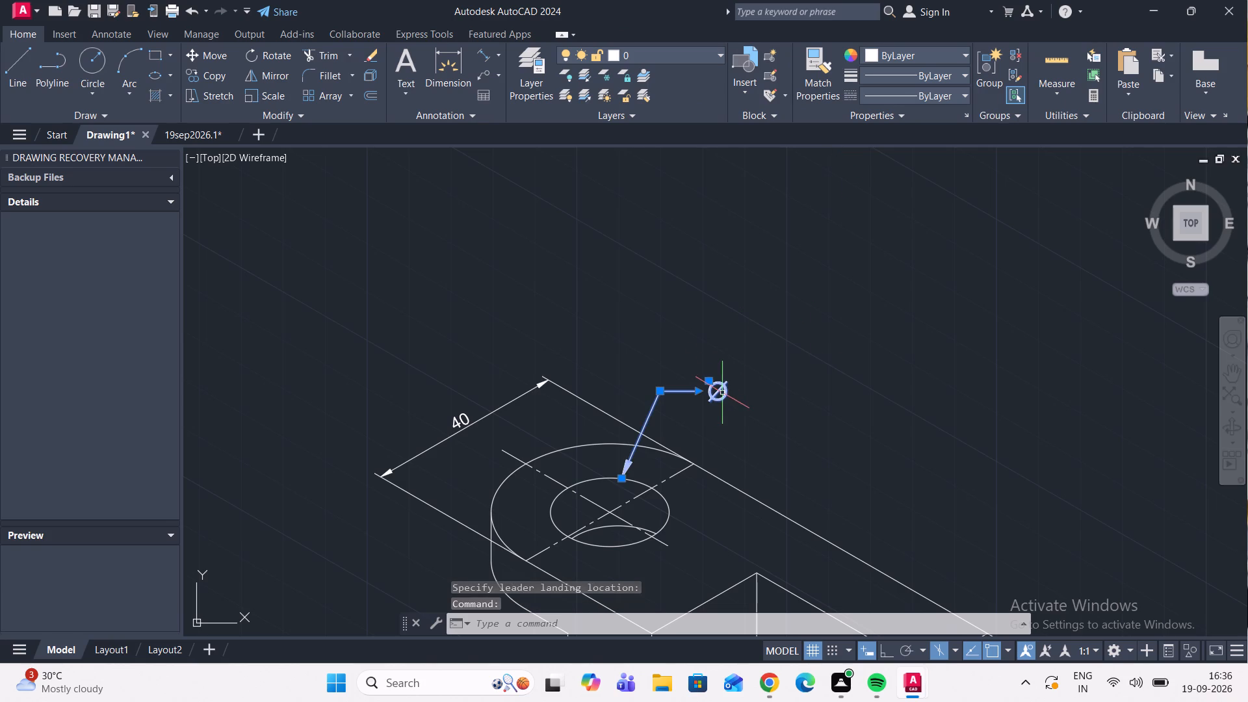
double_click(721, 393)
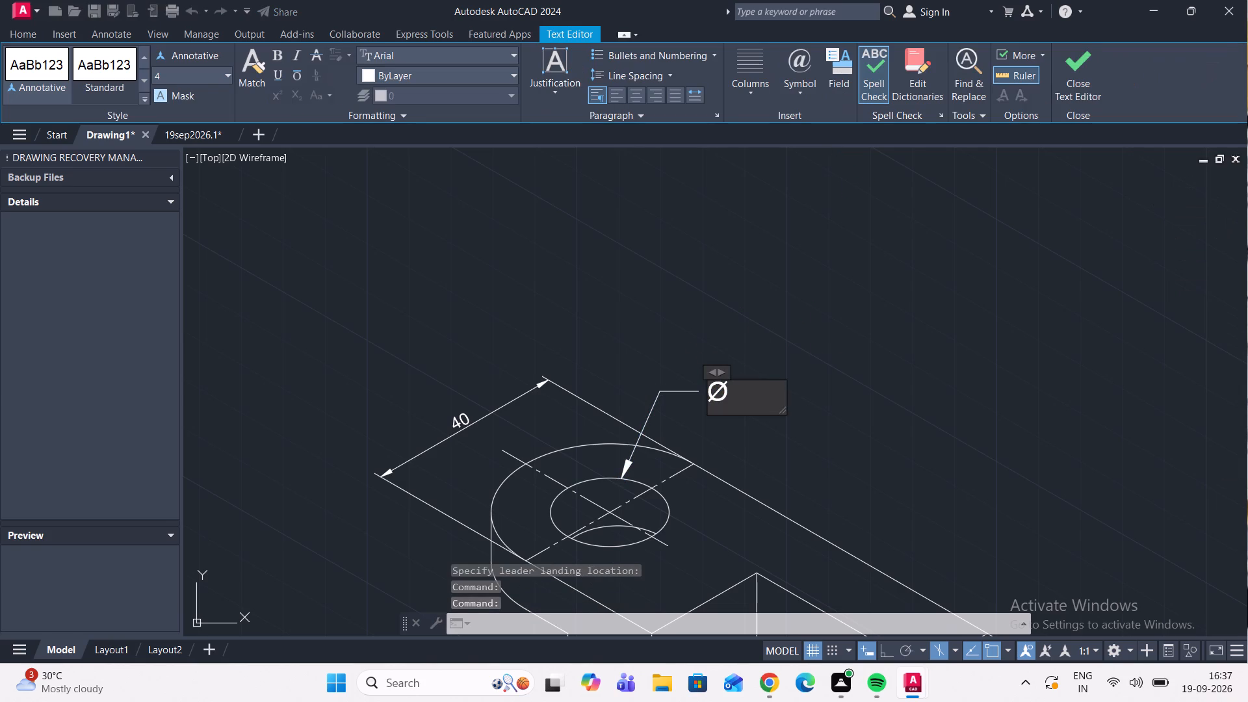
key("BackSpace")
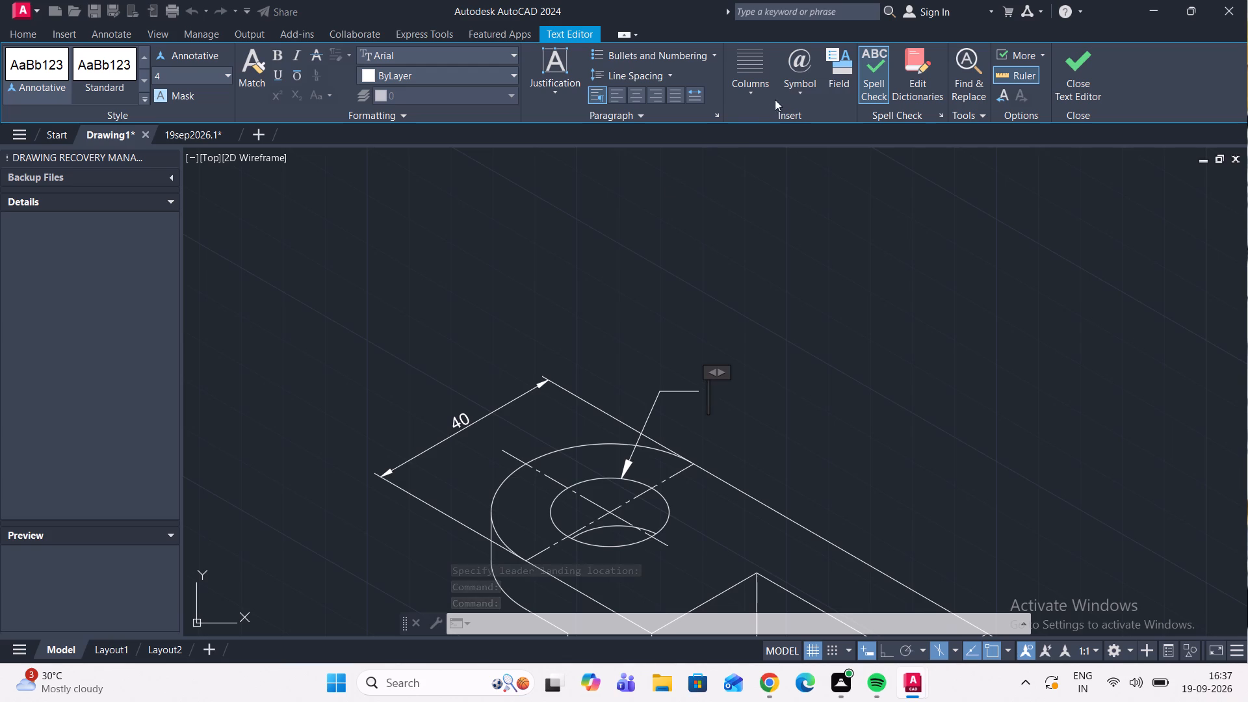
left_click(793, 88)
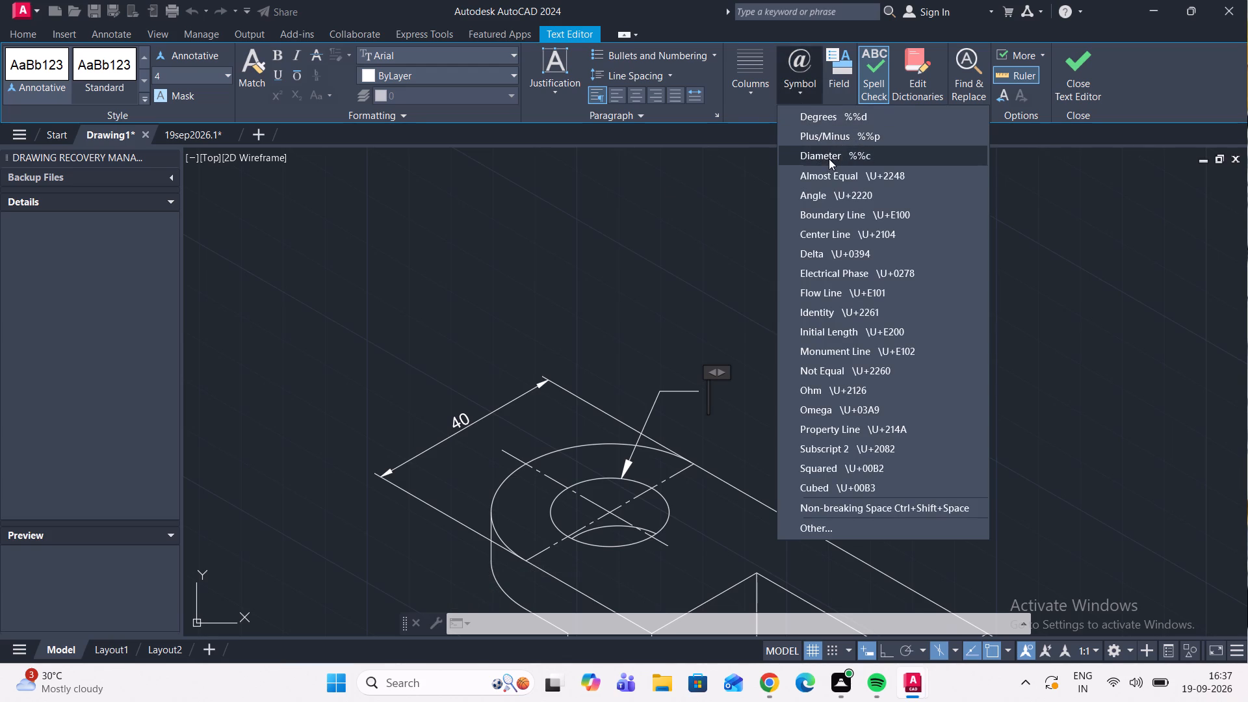
left_click(829, 159)
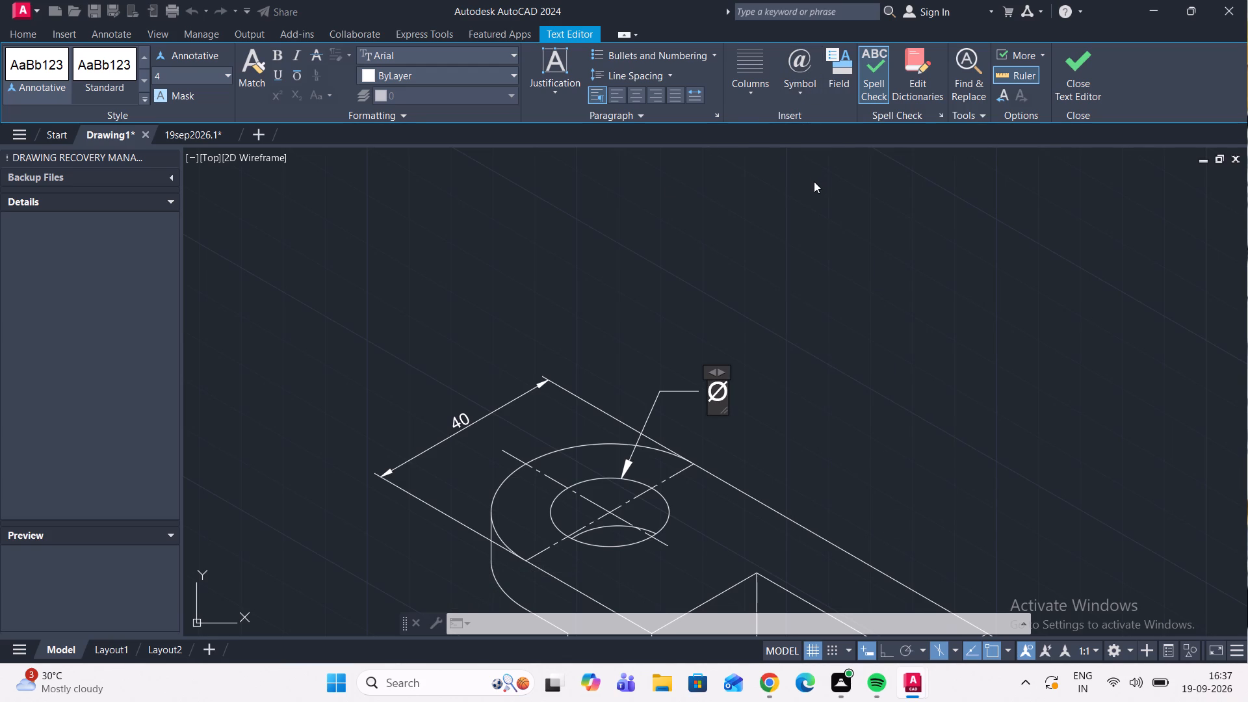
type("20")
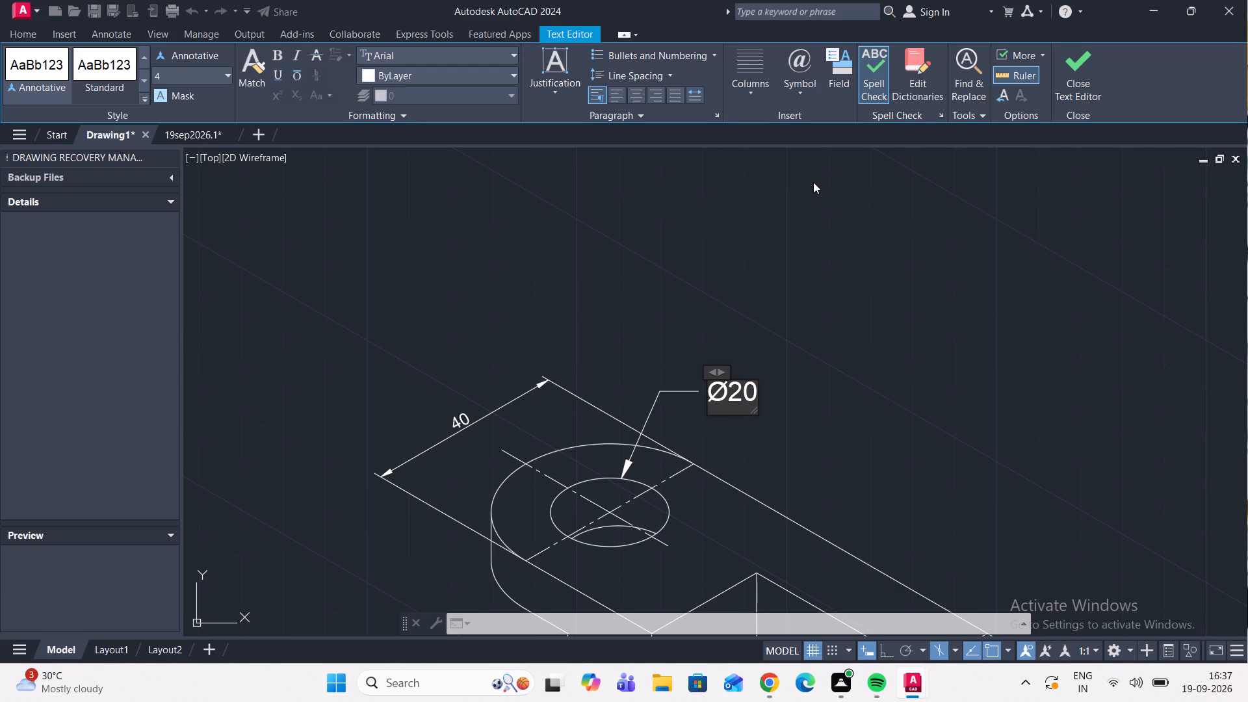
left_click(779, 357)
Add an aligned dimension to the short vertical edge between the top lug and the curved rib, placed just beside the edge.
scroll(789, 330, "down", 2)
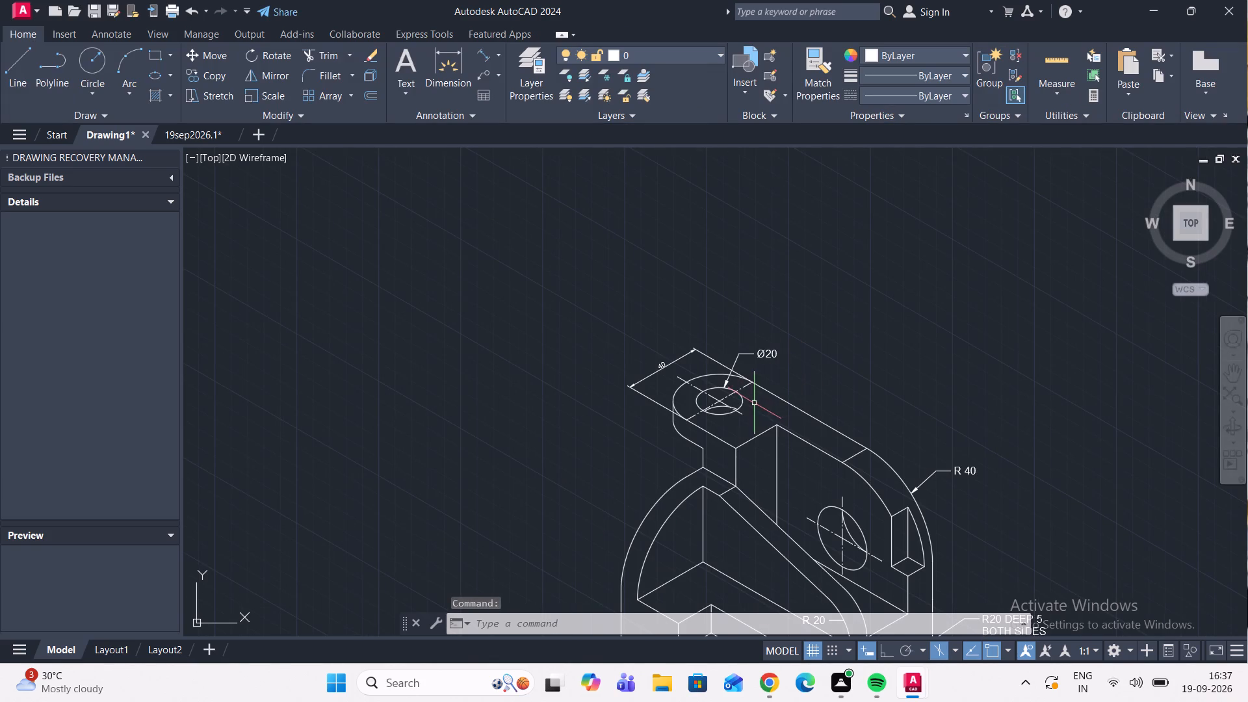
middle_click_drag(743, 403, 736, 325)
middle_click_drag(731, 391, 731, 333)
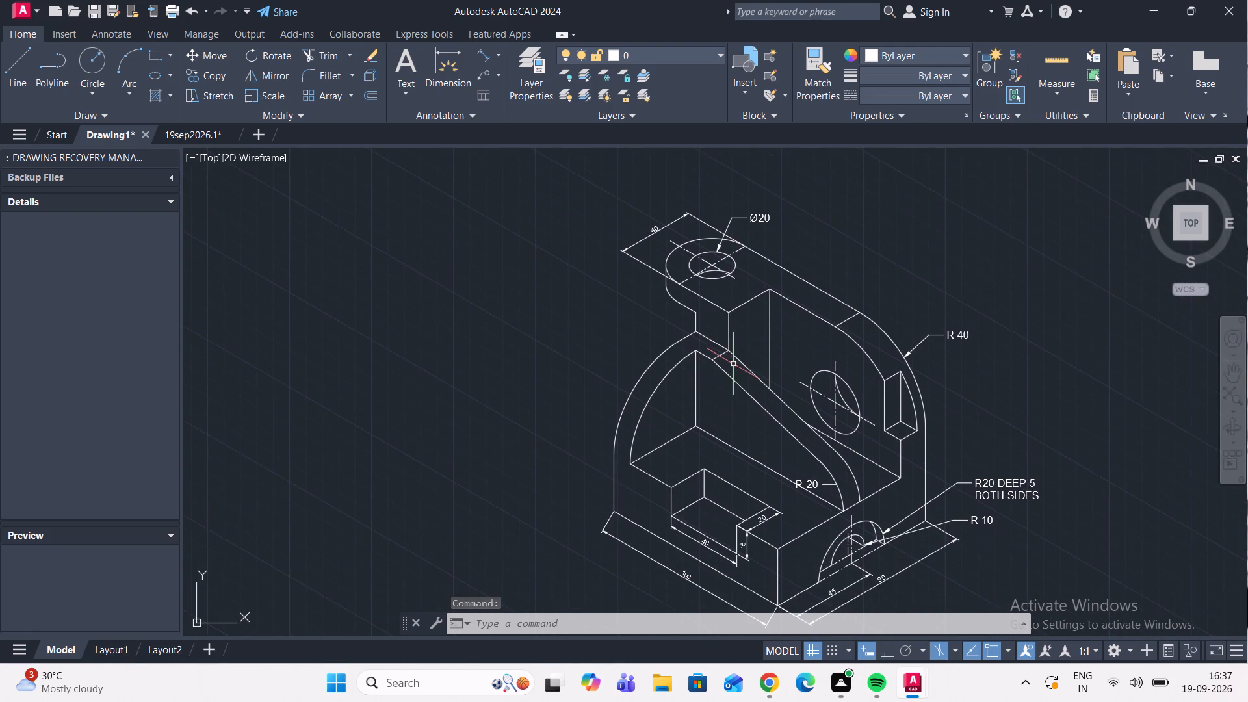
scroll(731, 363, "up", 1)
left_click(487, 54)
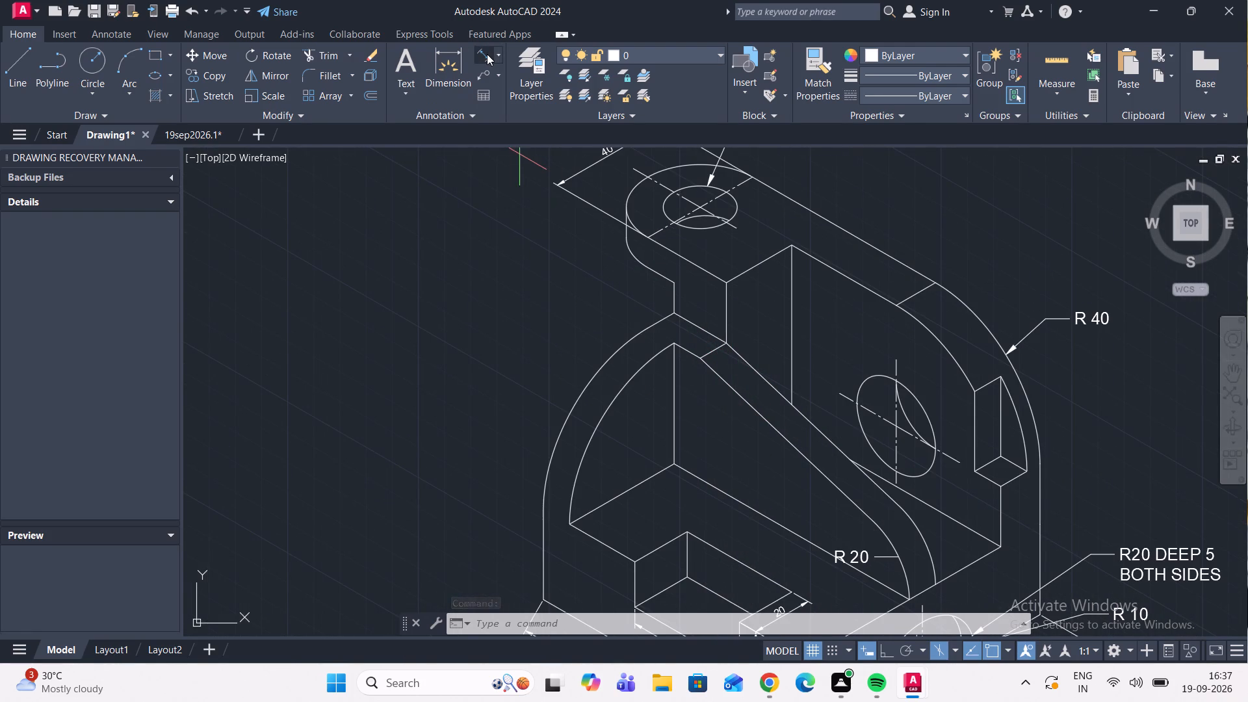
scroll(727, 334, "up", 2)
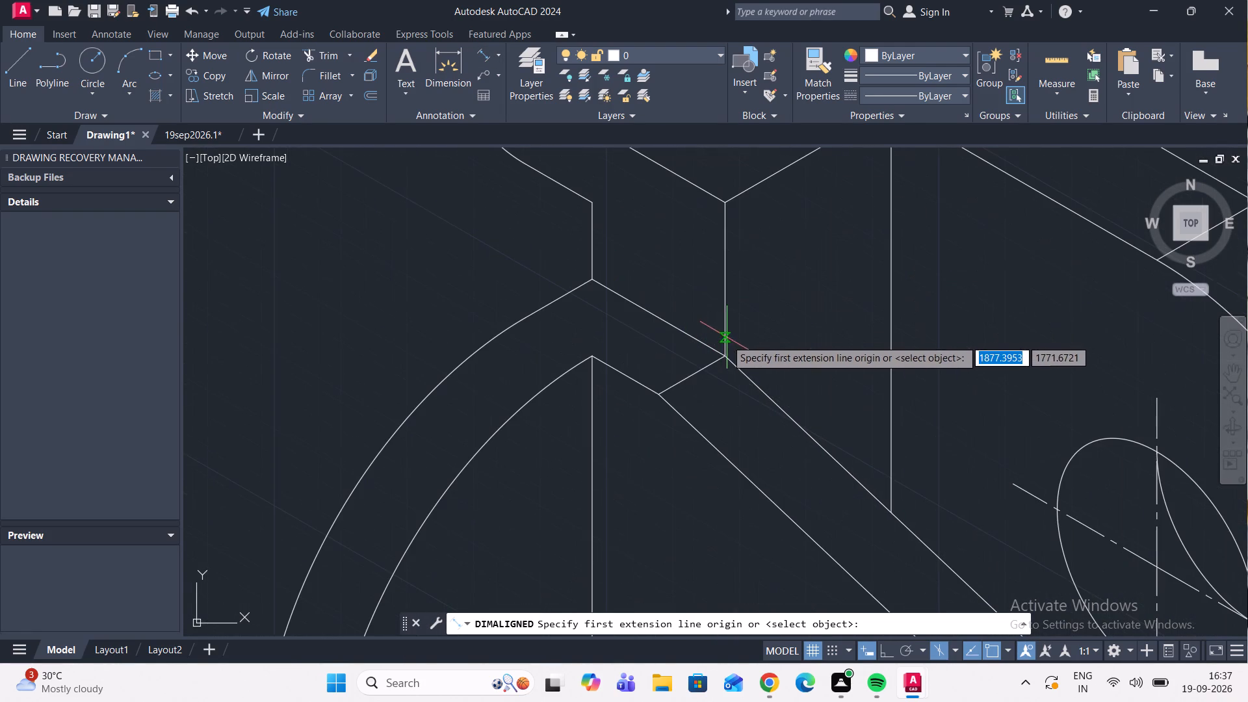
left_click(728, 353)
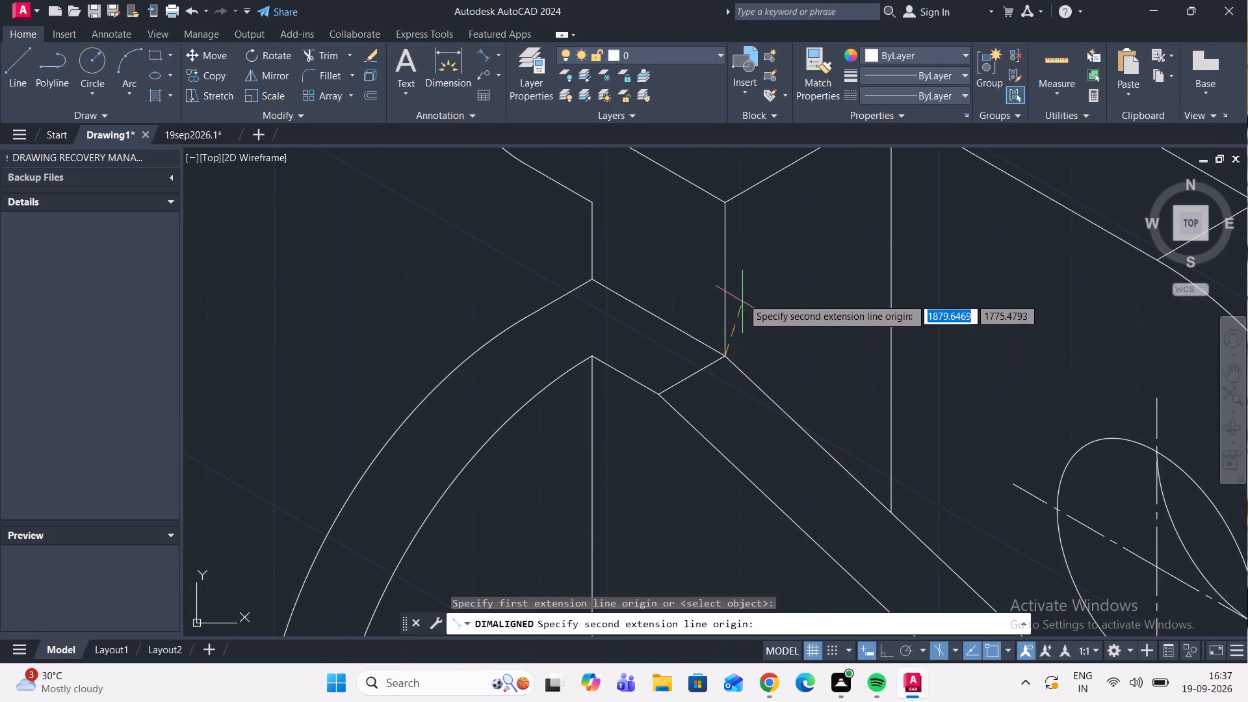
left_click(725, 206)
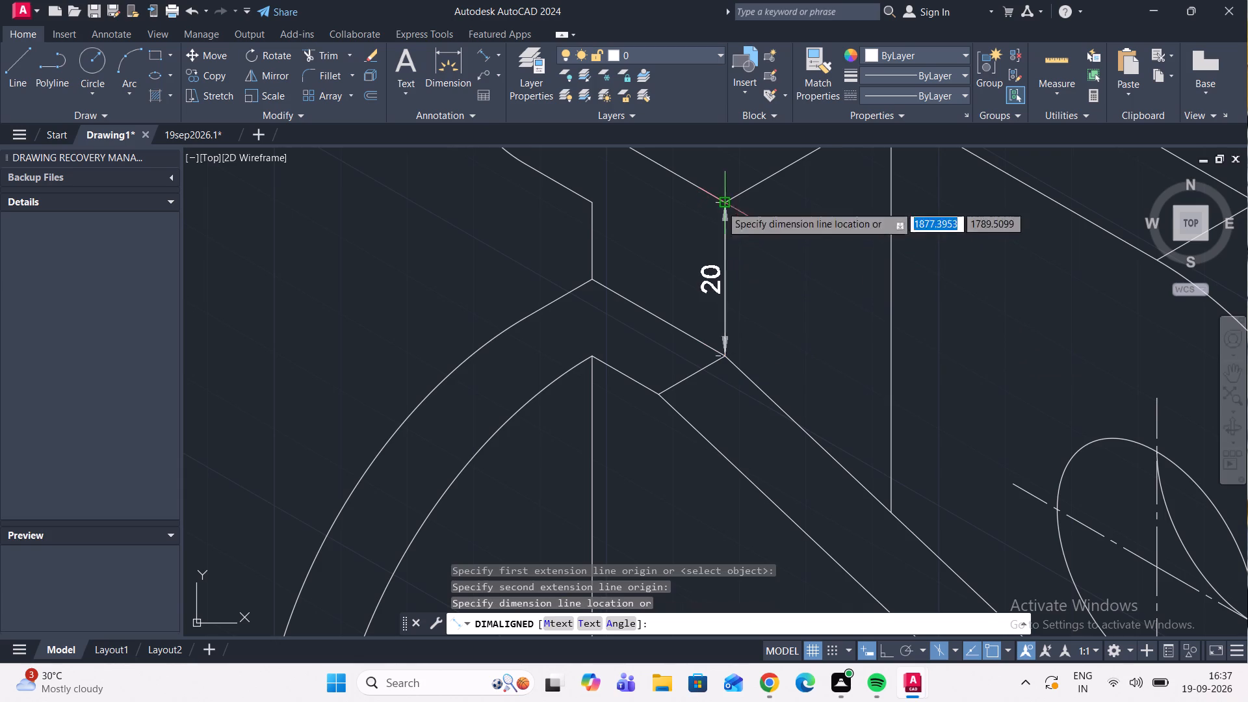
left_click(692, 213)
Place the short vertical edge's 20 dimension beside it and oblique it parallel to the slanted edge meeting its lower end.
left_click(708, 246)
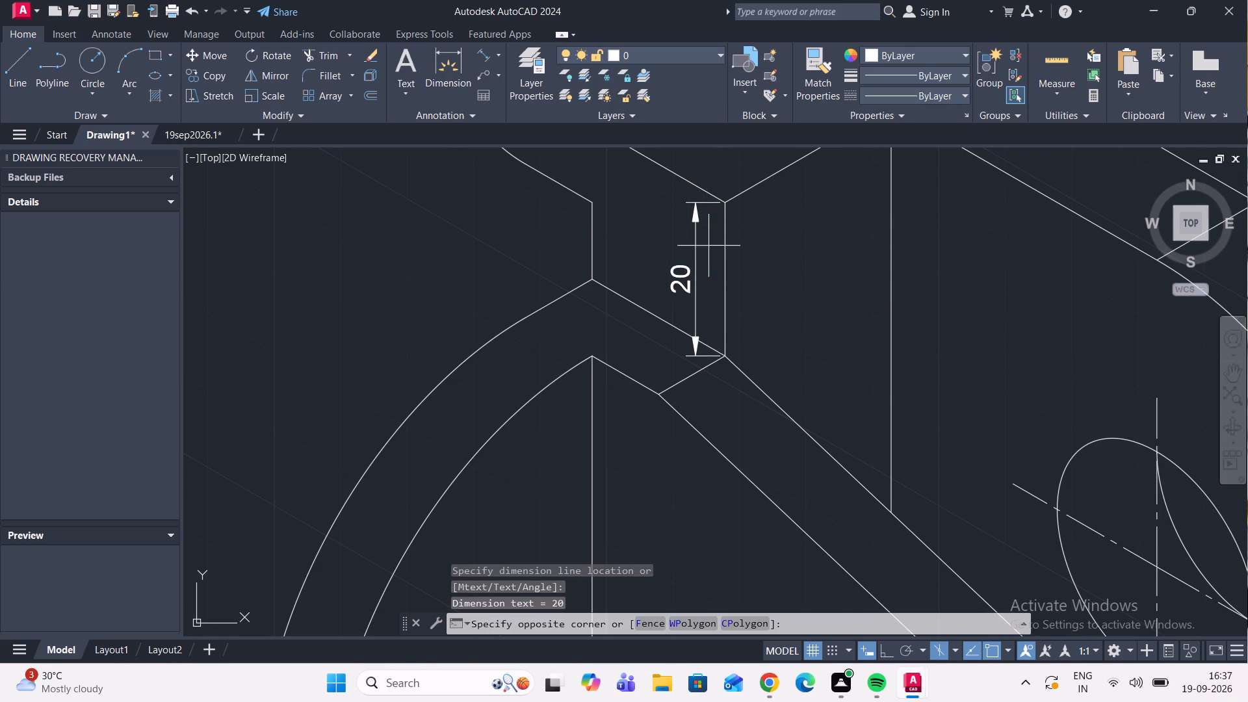
left_click(686, 234)
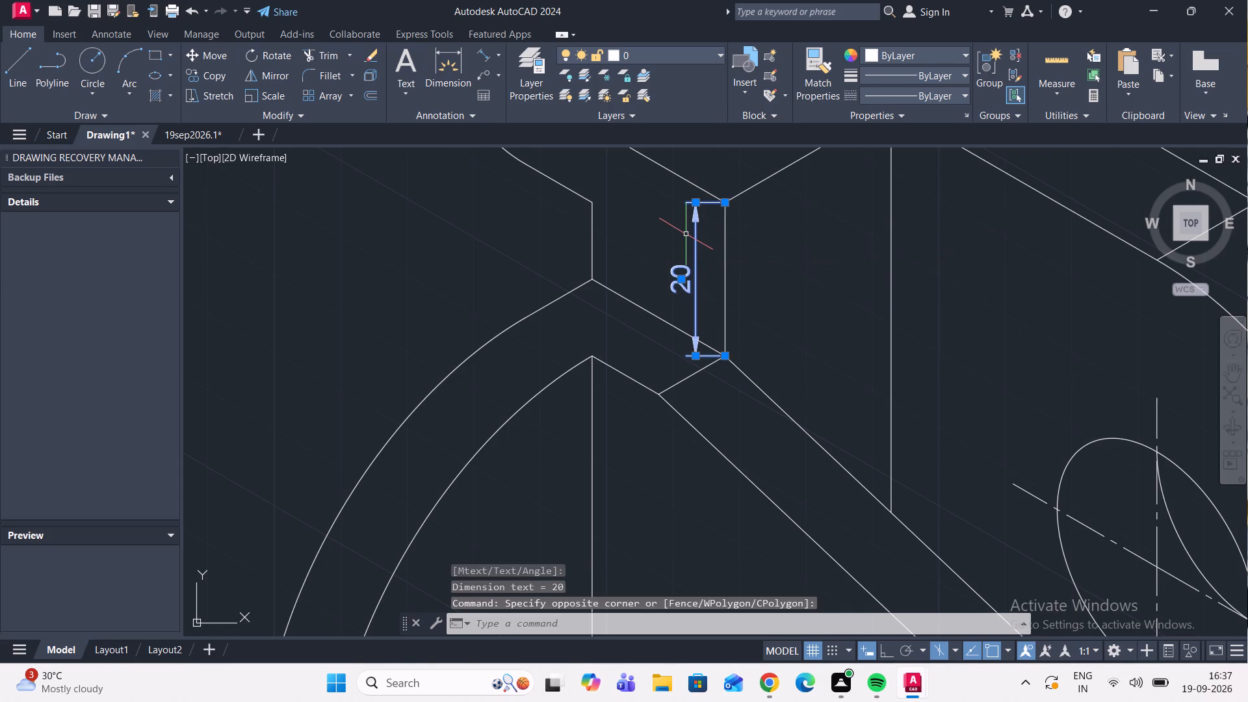
key("d")
type("IME")
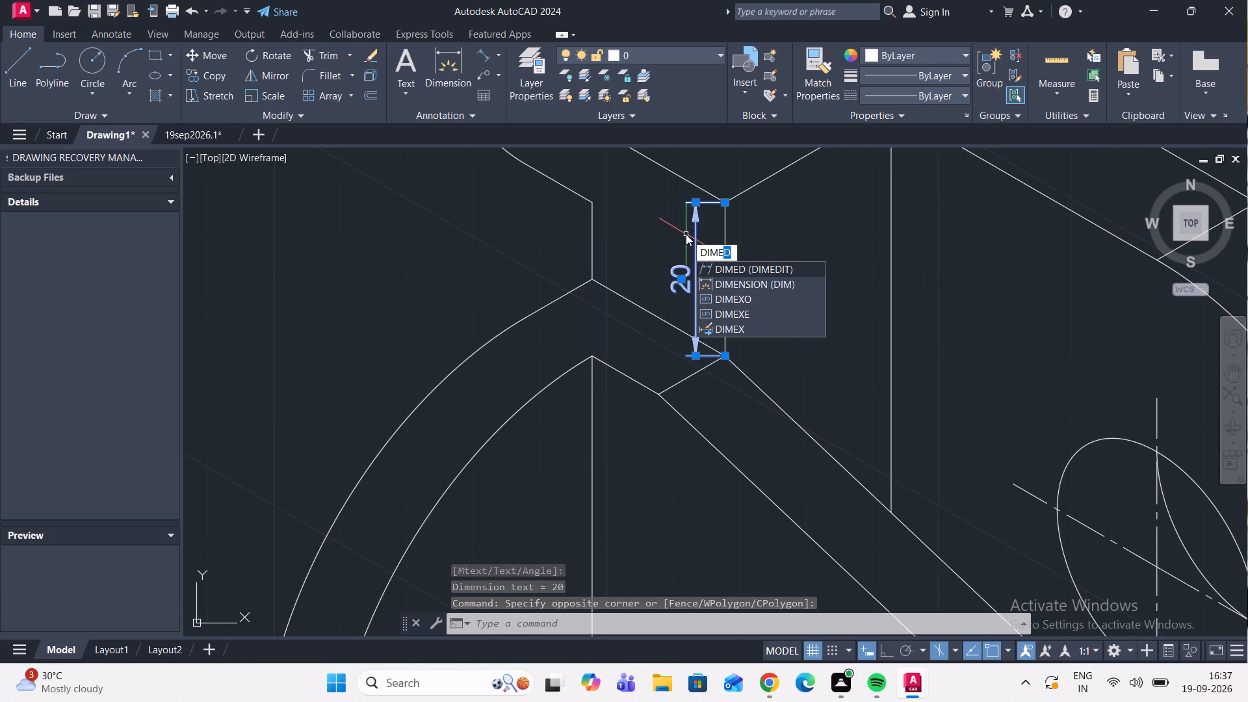
double_click(768, 271)
left_click_drag(820, 362, 768, 271)
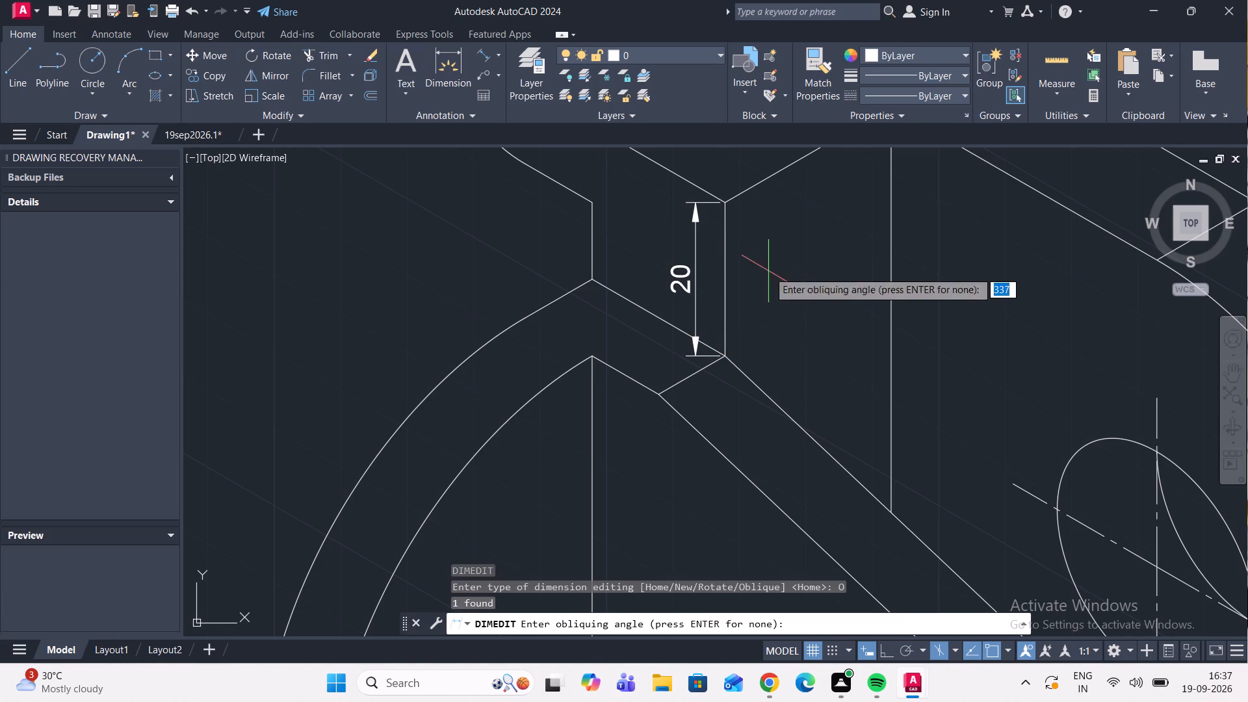
left_click(725, 355)
left_click(595, 282)
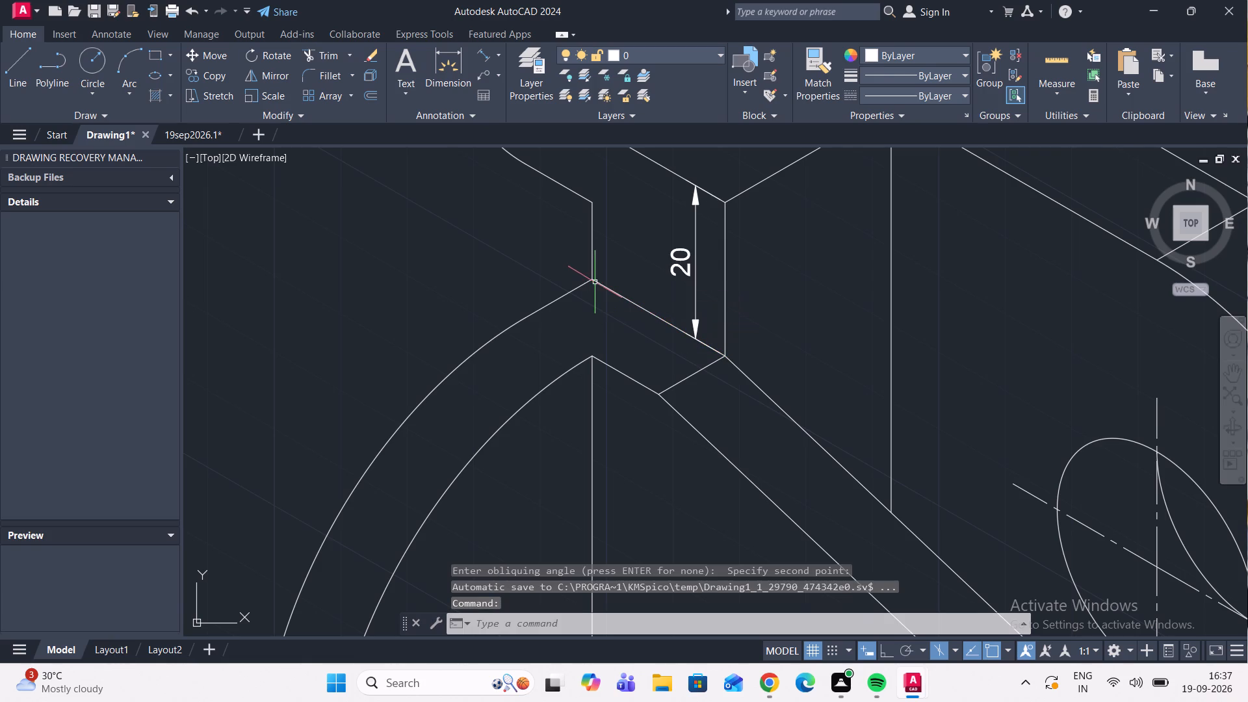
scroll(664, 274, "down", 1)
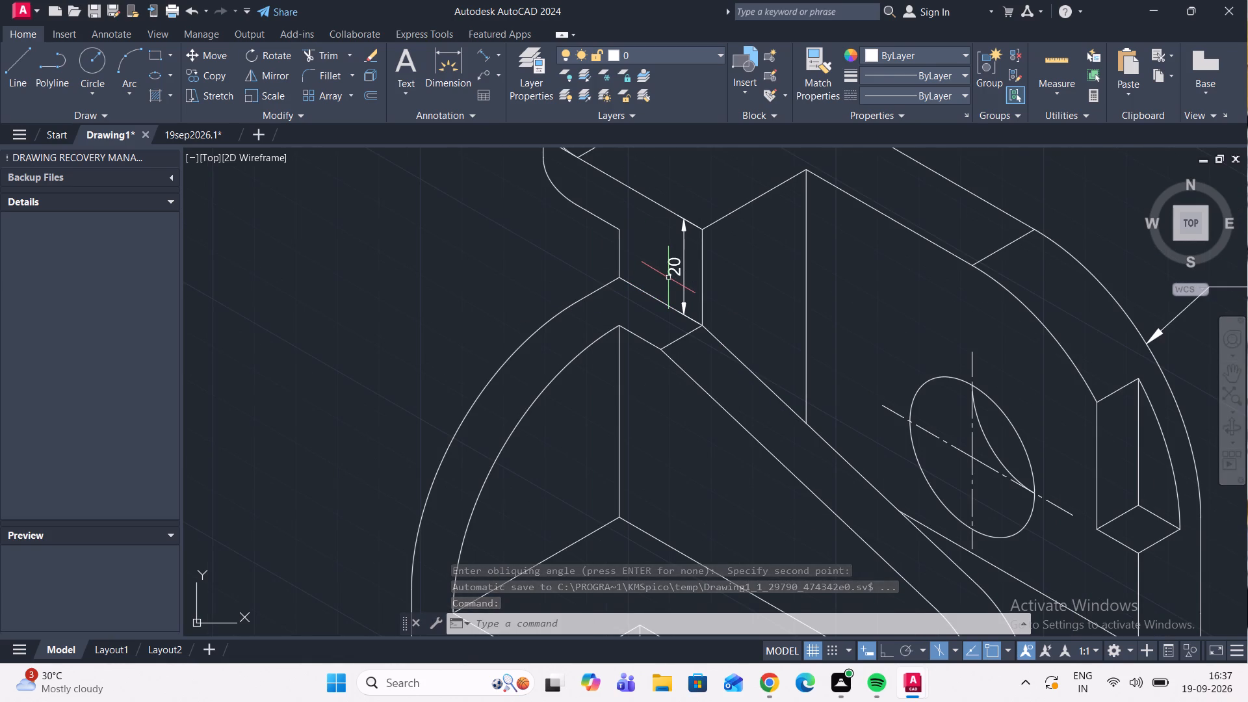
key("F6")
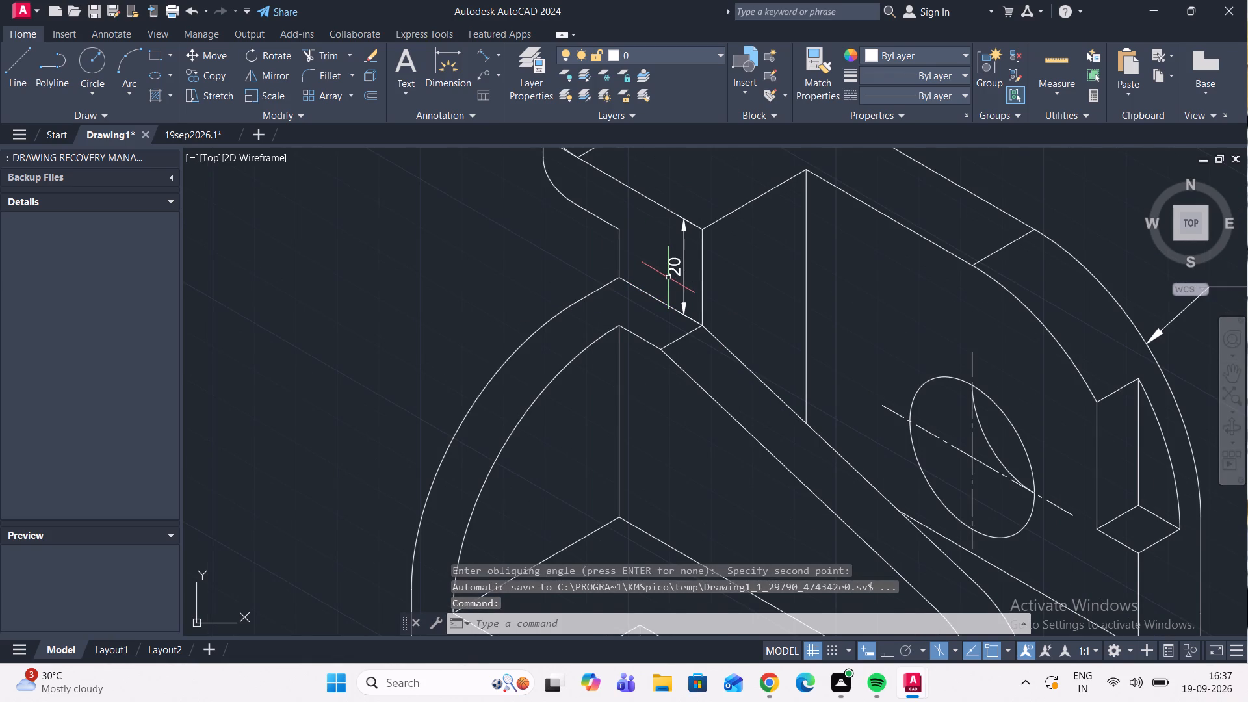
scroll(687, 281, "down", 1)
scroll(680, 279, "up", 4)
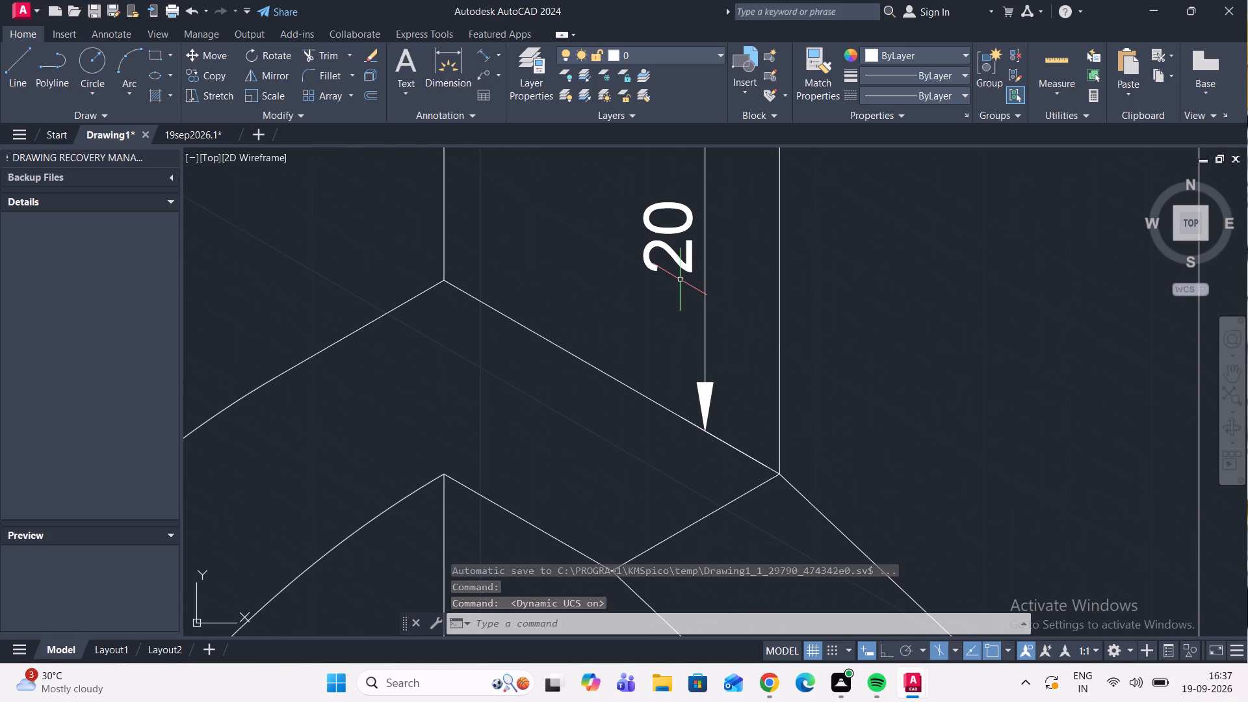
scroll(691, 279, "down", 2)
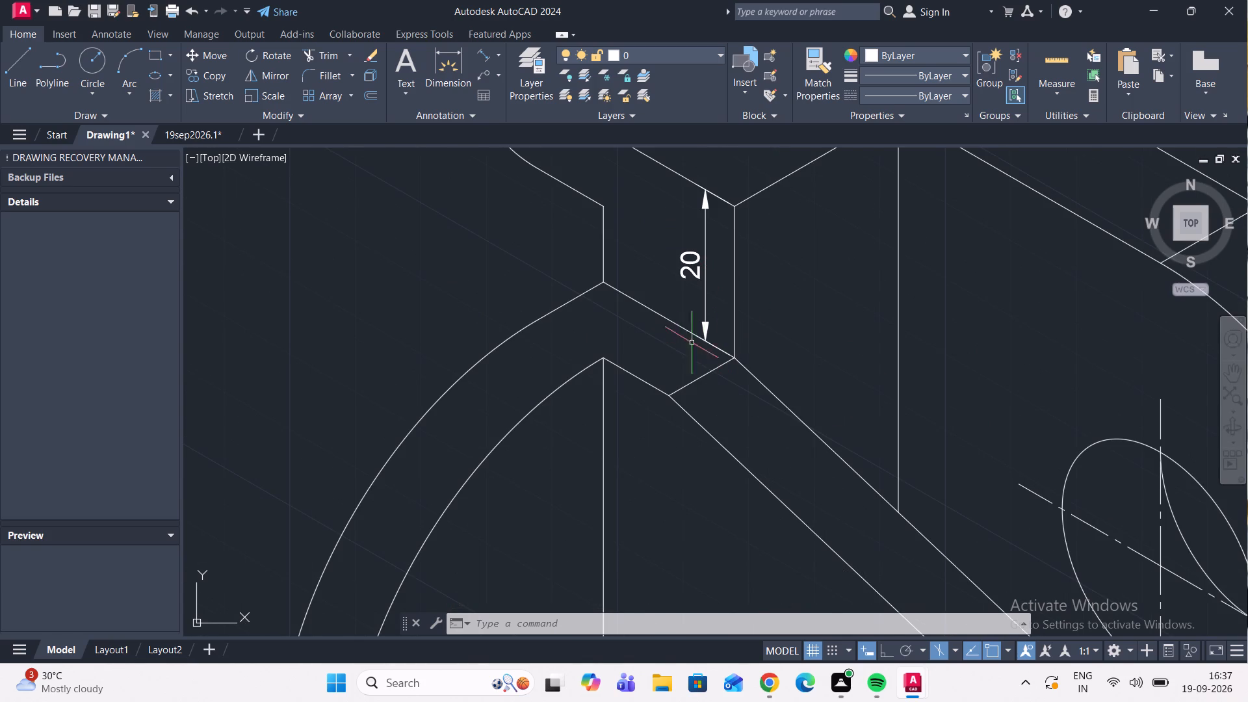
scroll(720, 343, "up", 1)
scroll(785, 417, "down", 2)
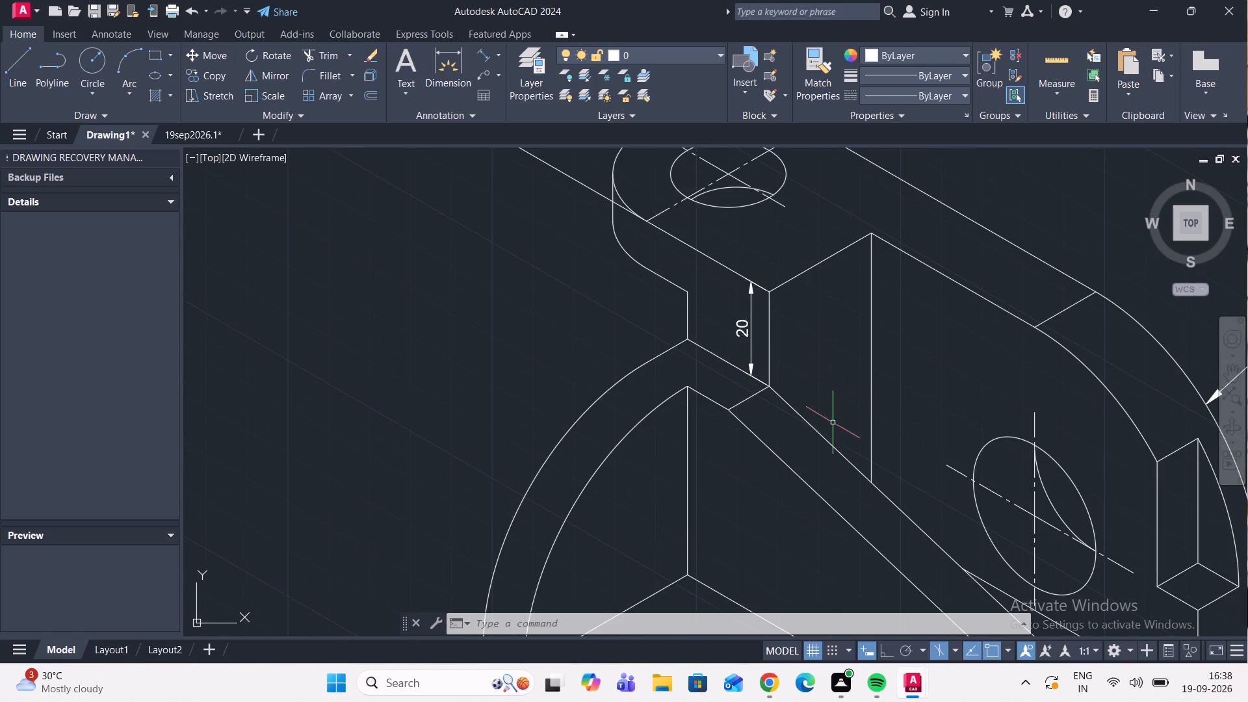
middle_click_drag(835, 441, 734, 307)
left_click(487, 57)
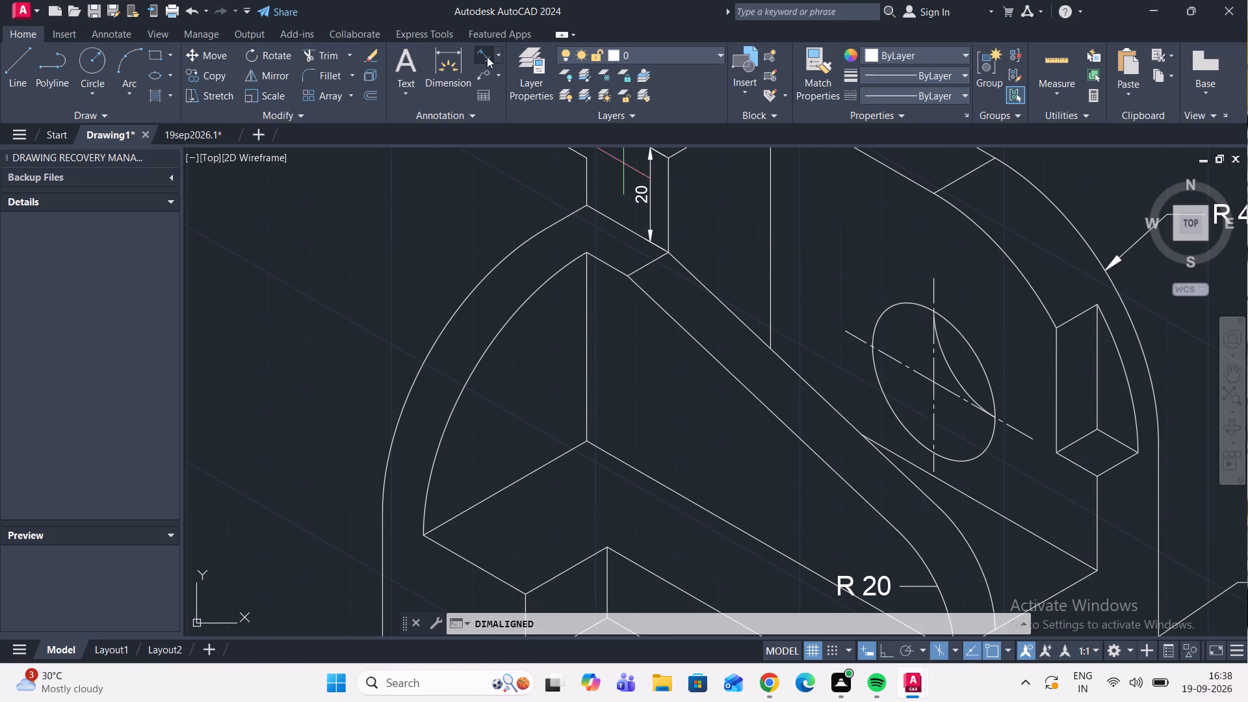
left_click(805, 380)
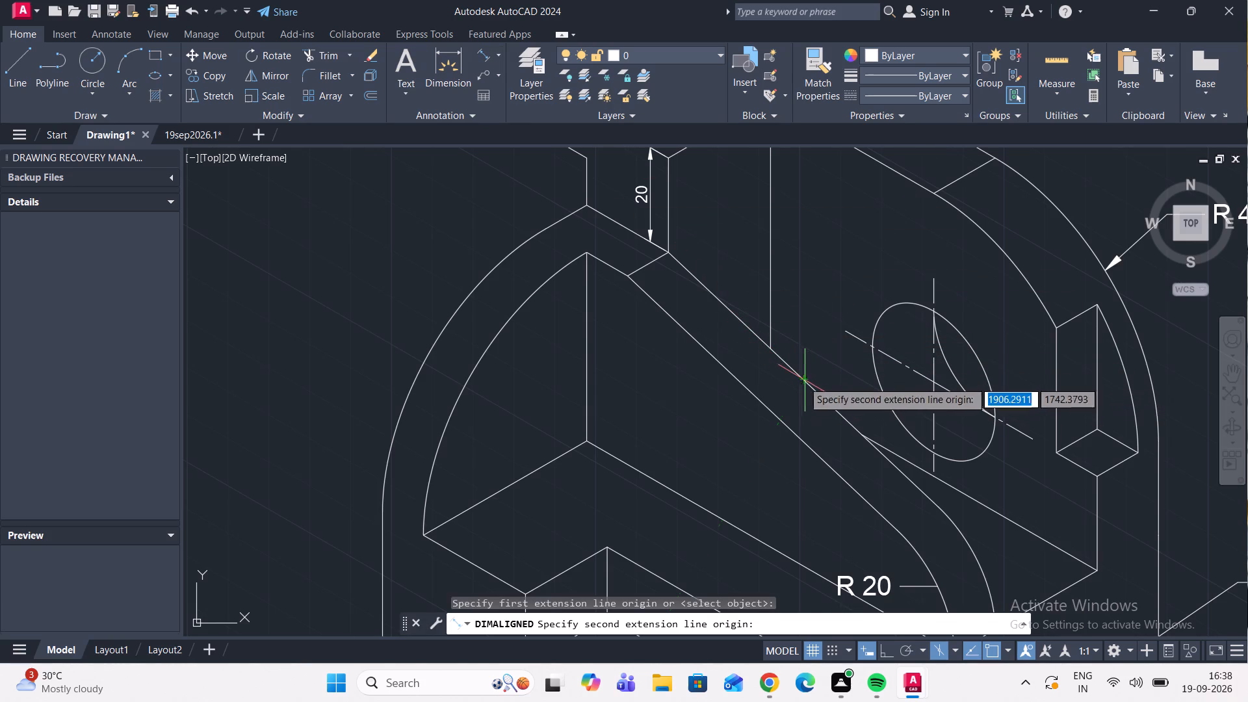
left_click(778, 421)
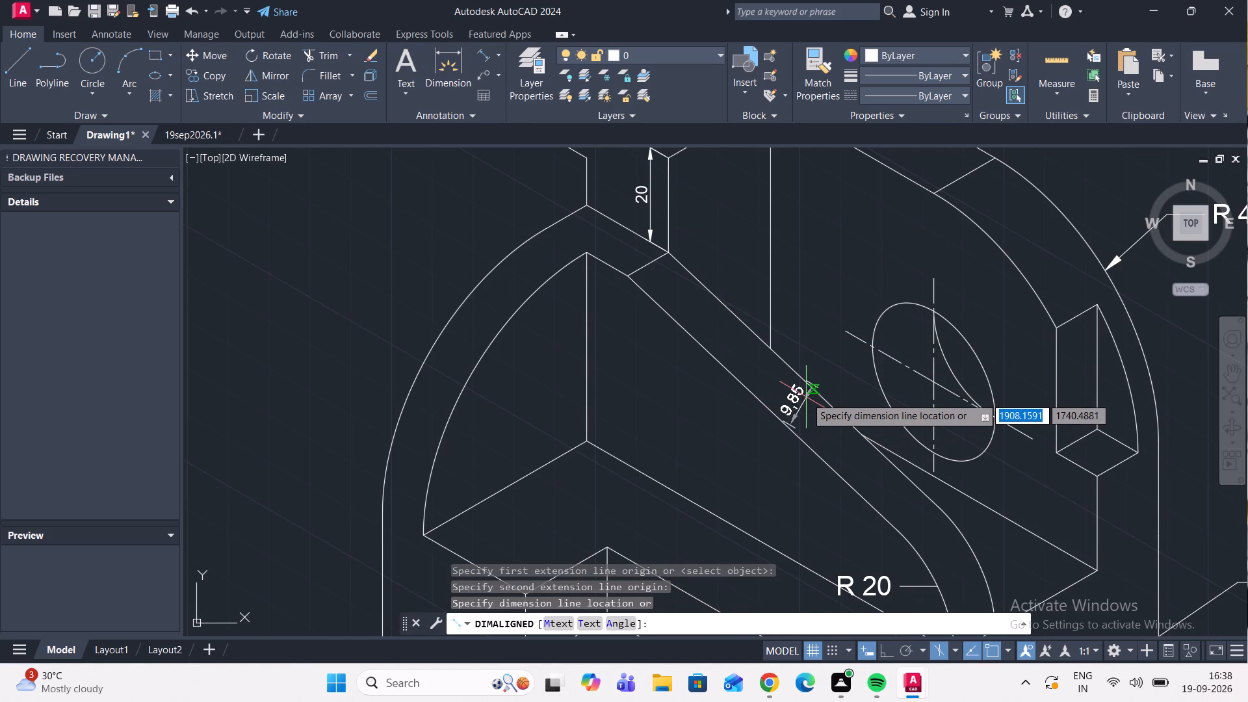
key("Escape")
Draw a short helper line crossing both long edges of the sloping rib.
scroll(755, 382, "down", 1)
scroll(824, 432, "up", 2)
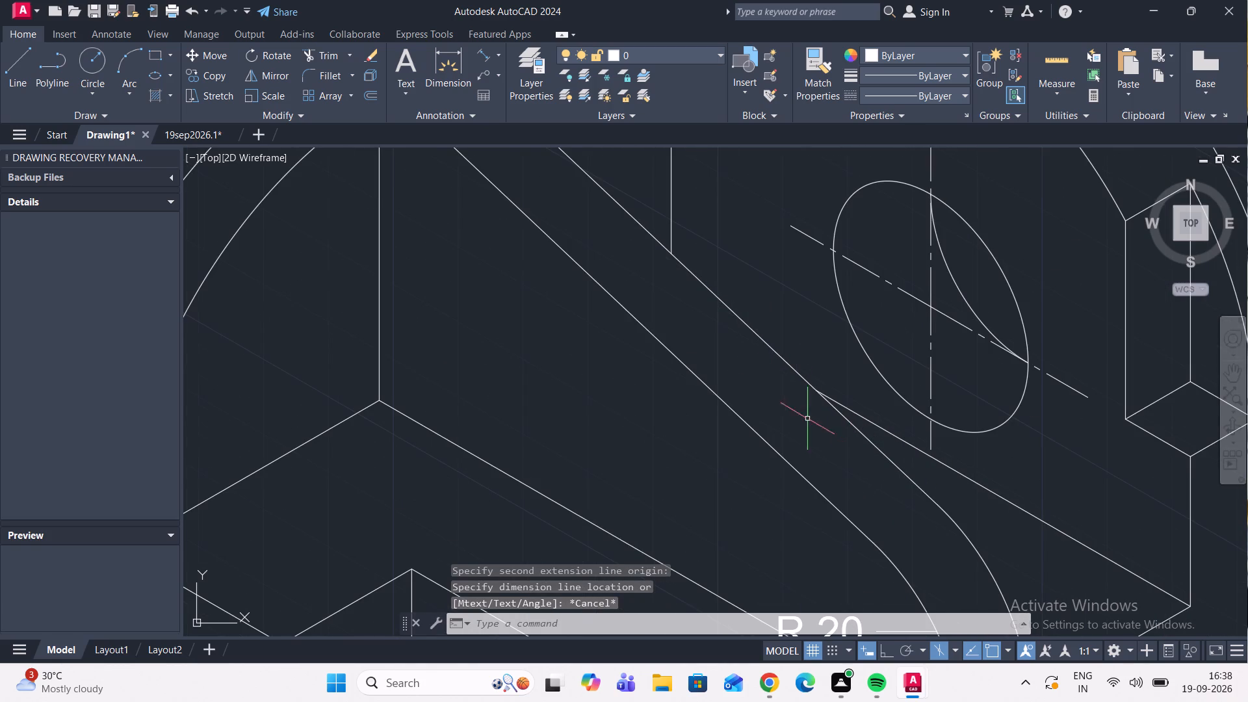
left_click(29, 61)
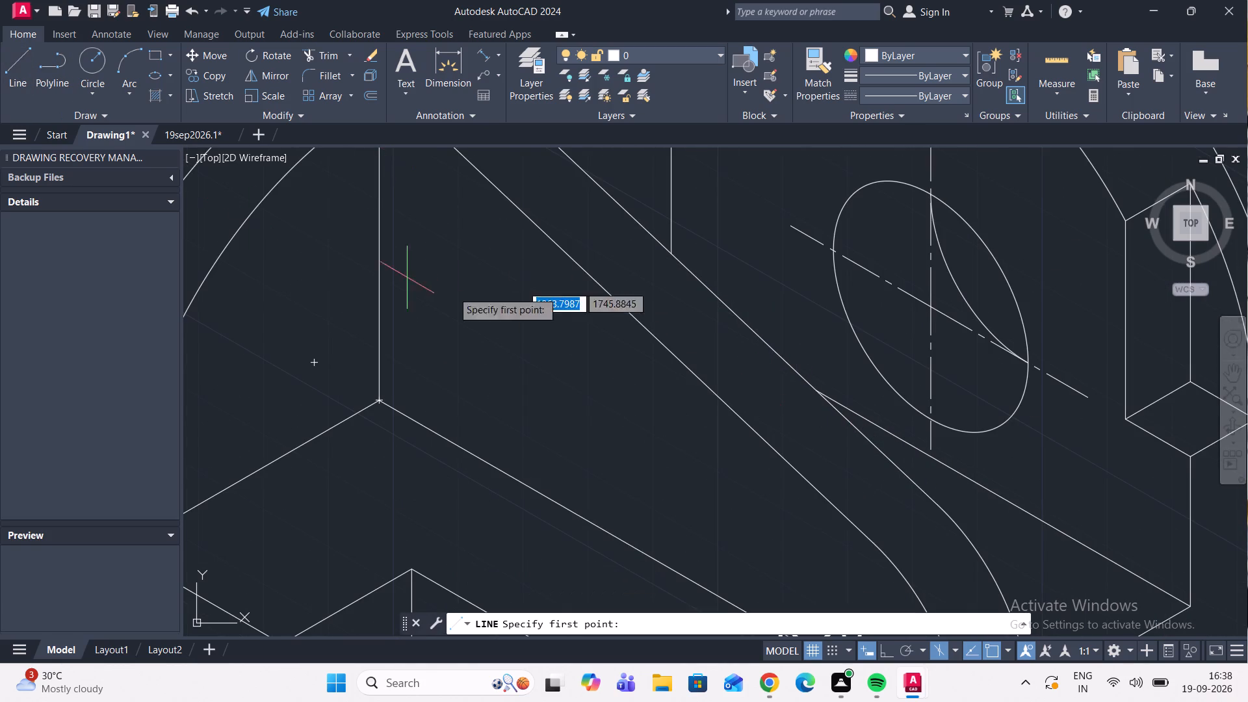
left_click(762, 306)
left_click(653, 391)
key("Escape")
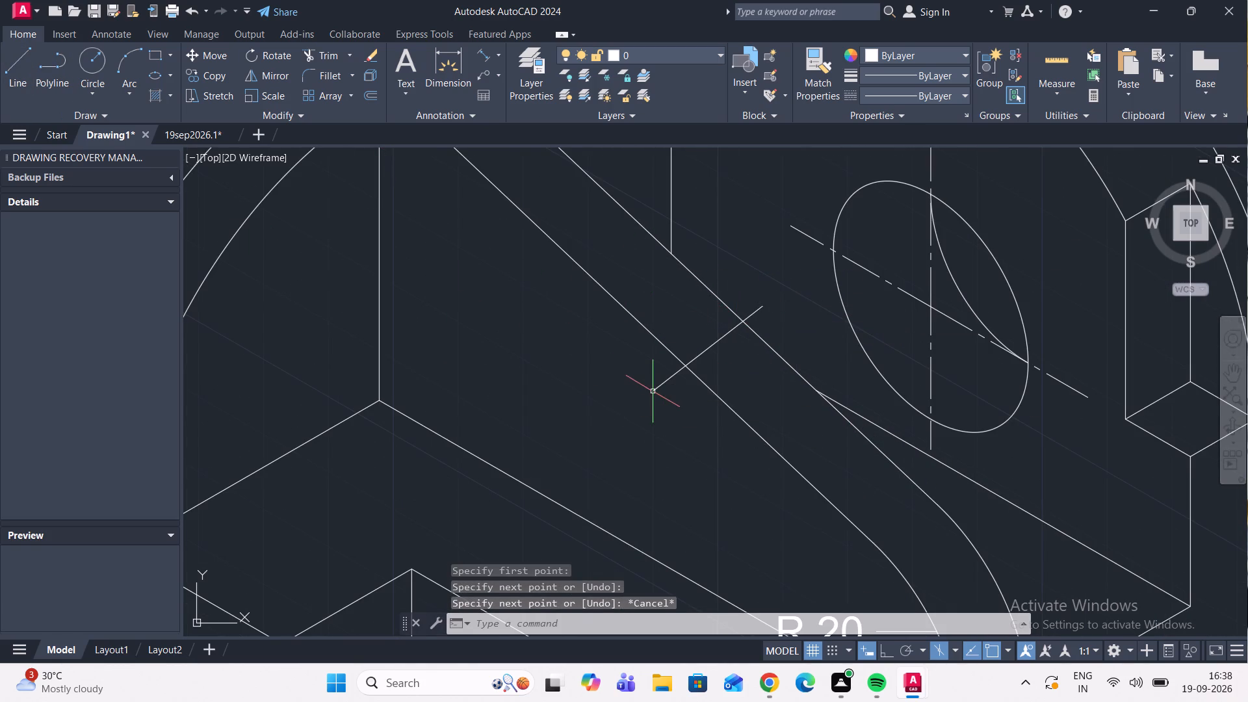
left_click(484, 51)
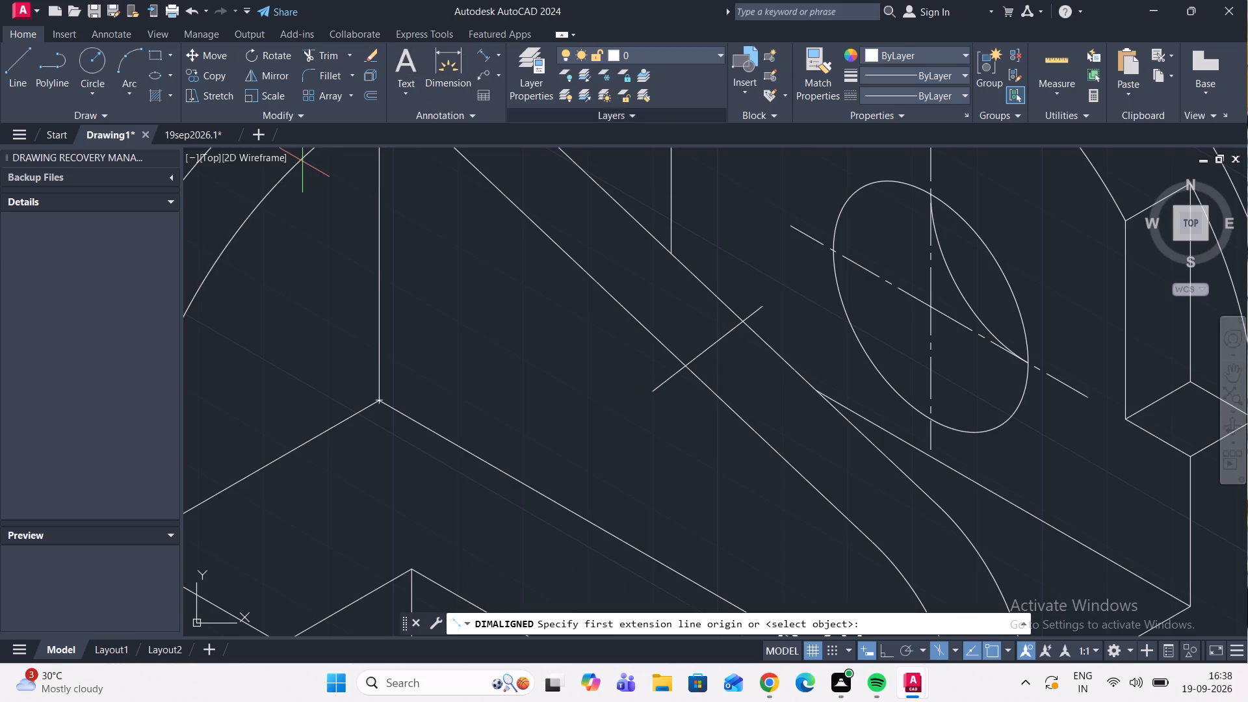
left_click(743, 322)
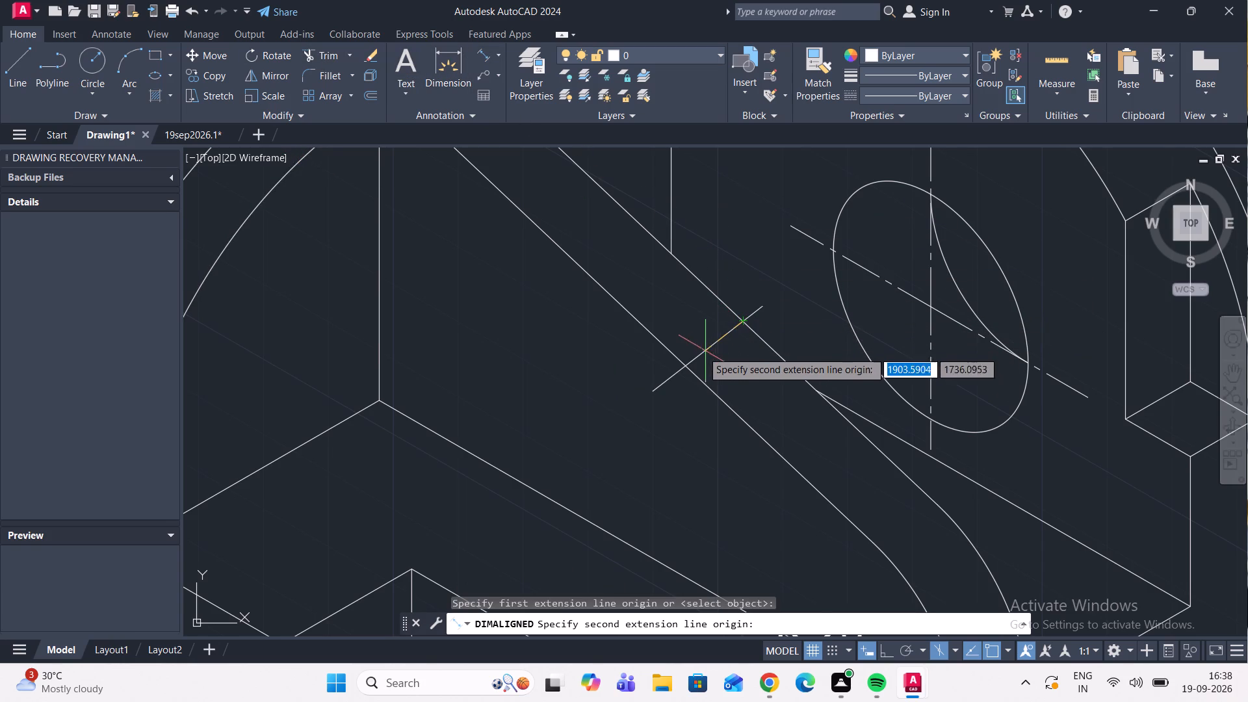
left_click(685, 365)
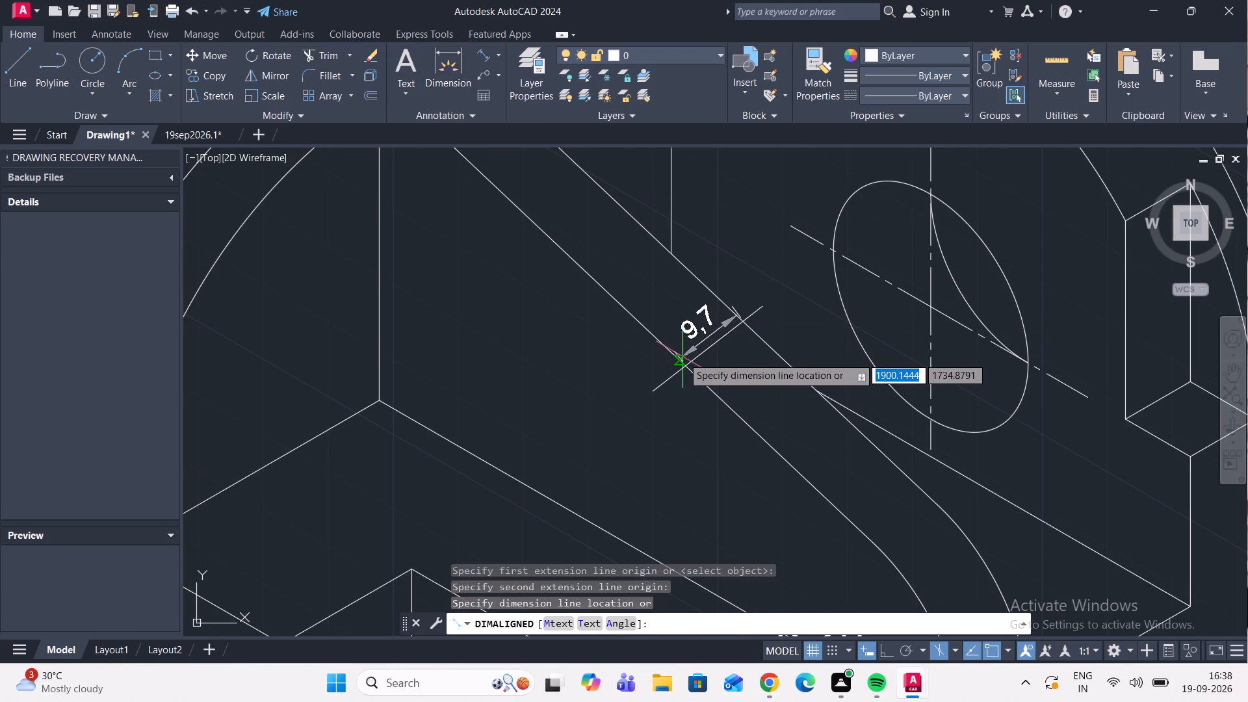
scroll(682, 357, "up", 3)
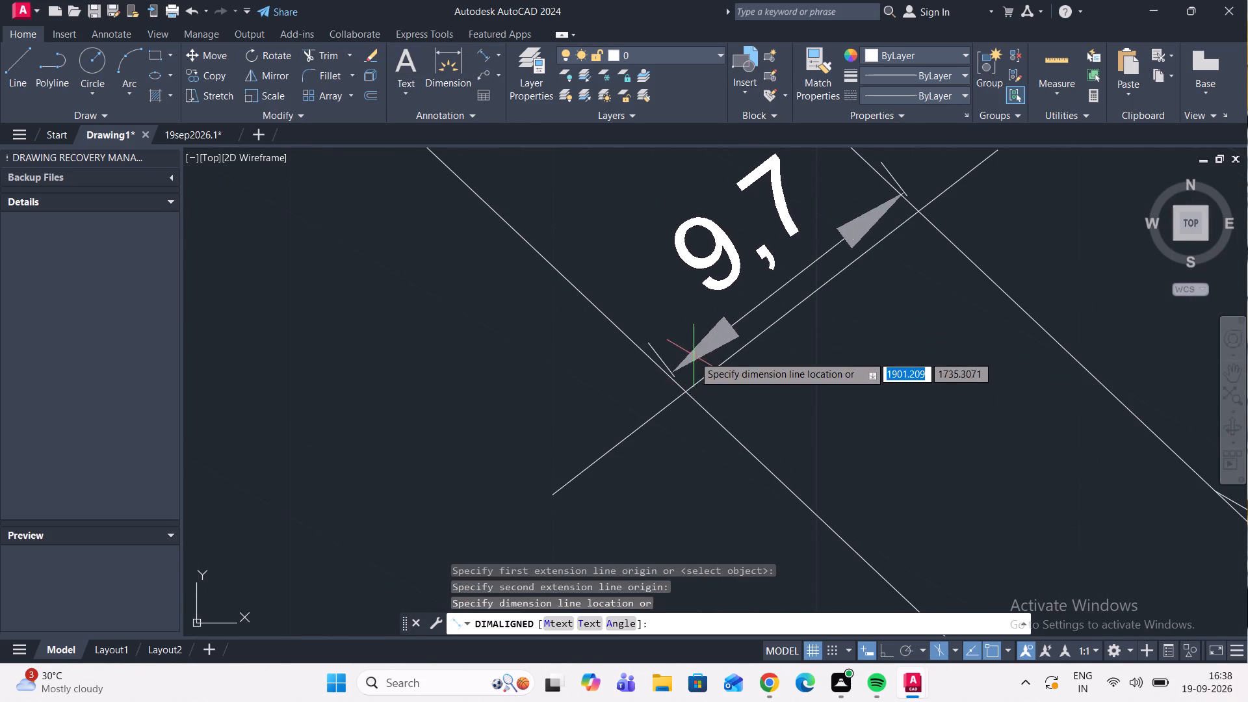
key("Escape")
Add an aligned dimension to the short edge across the sloping rib's upper end, placed partway down the rib.
scroll(712, 367, "down", 4)
middle_click_drag(655, 307, 678, 364)
scroll(629, 272, "up", 2)
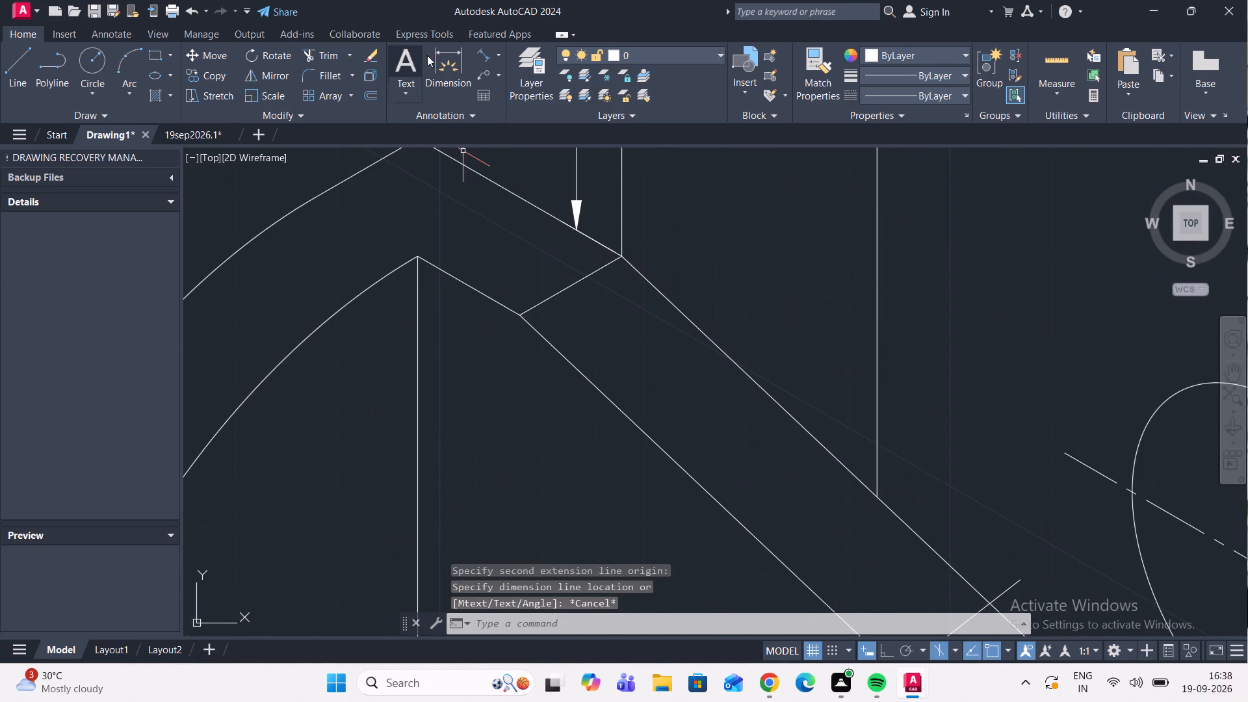
left_click(478, 59)
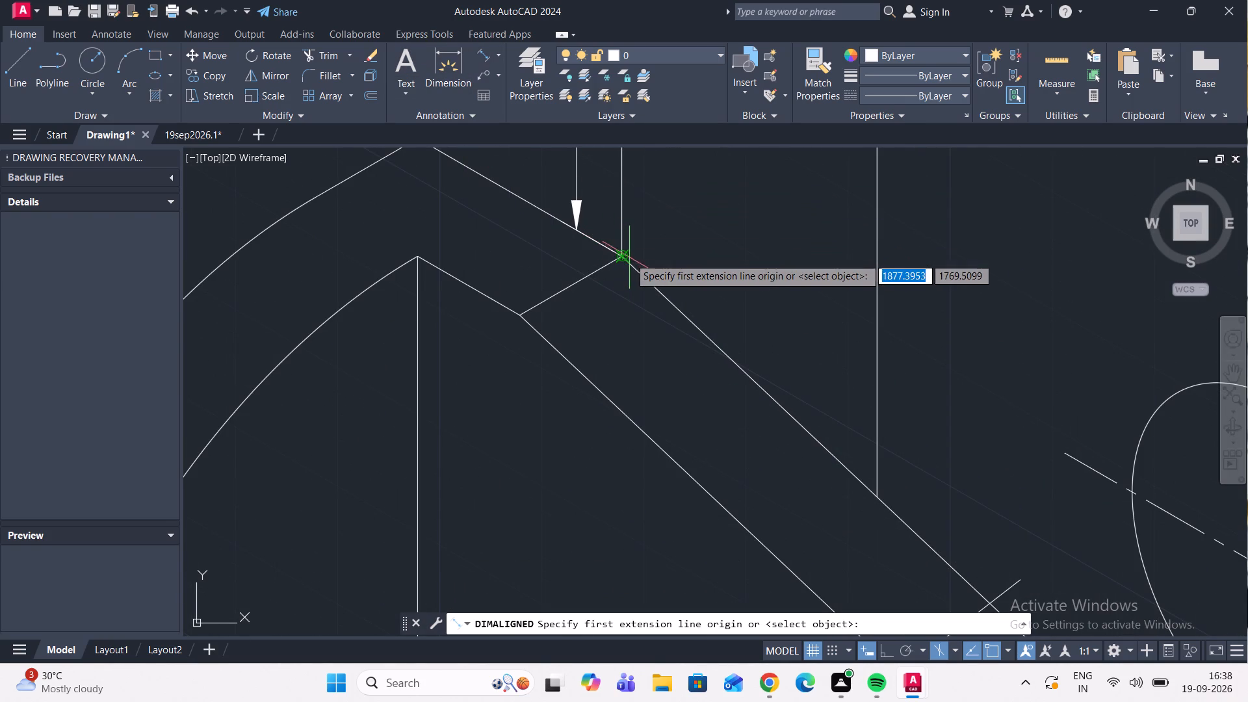
scroll(621, 256, "up", 3)
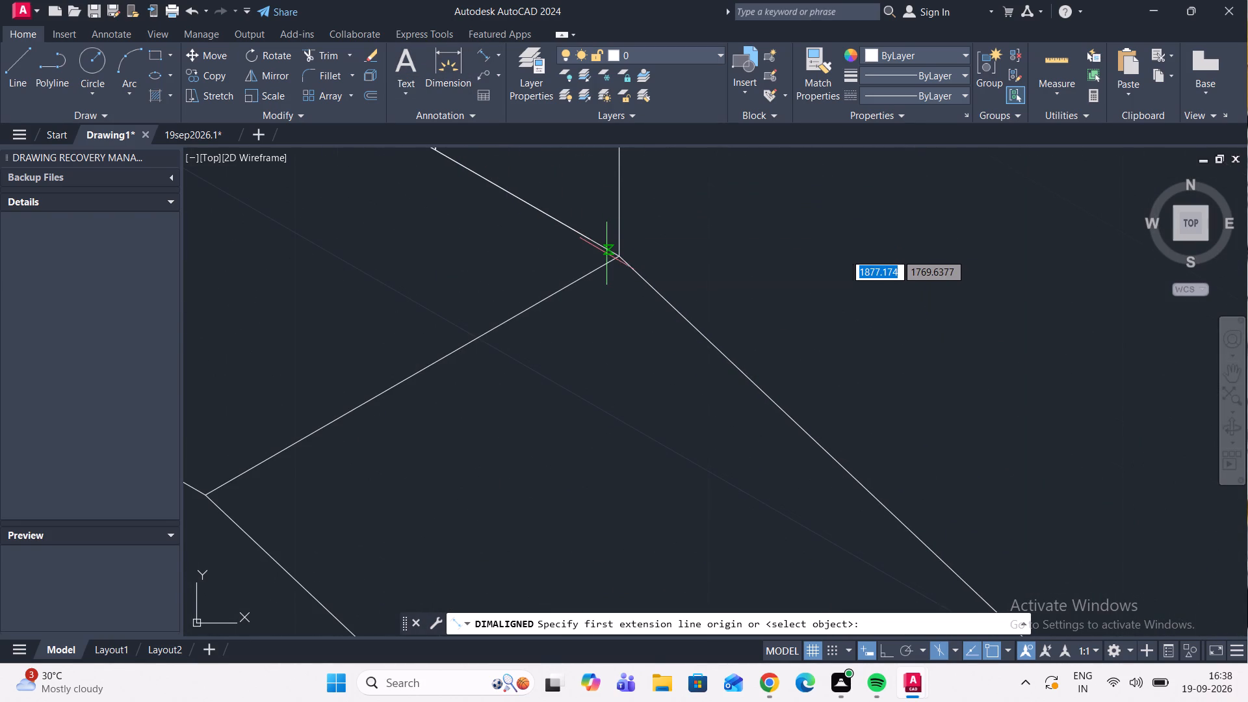
left_click(619, 255)
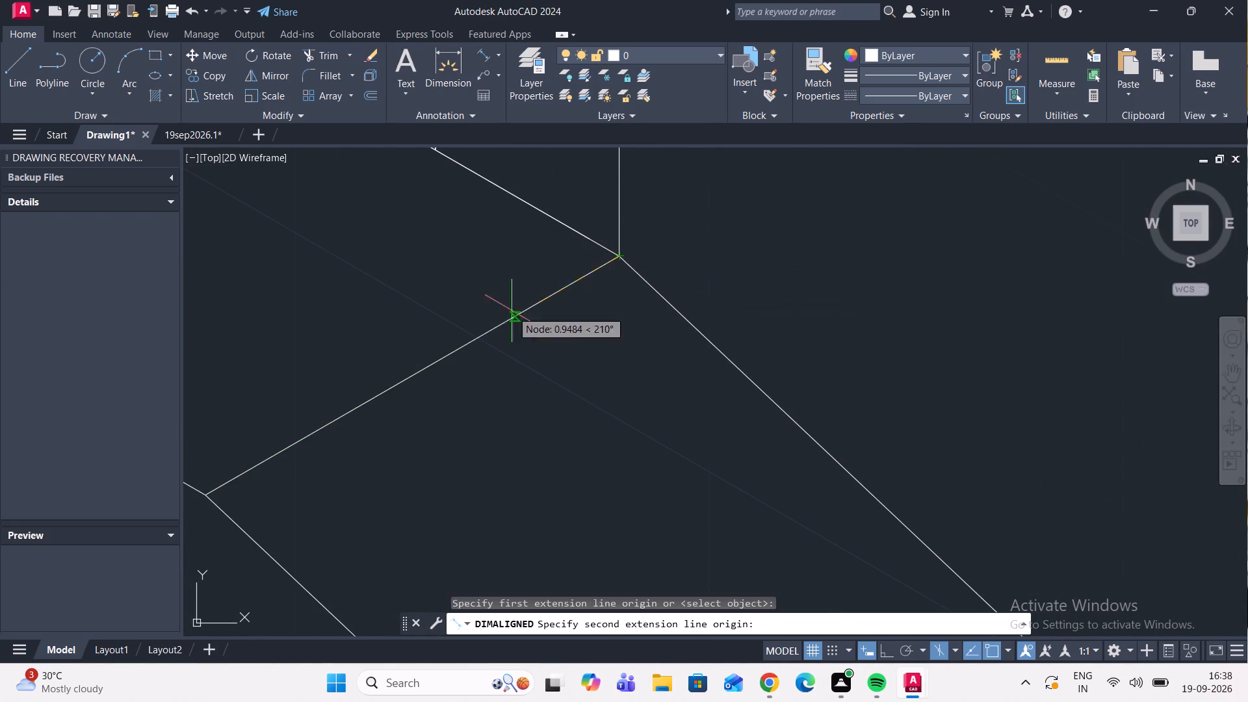
scroll(491, 339, "down", 4)
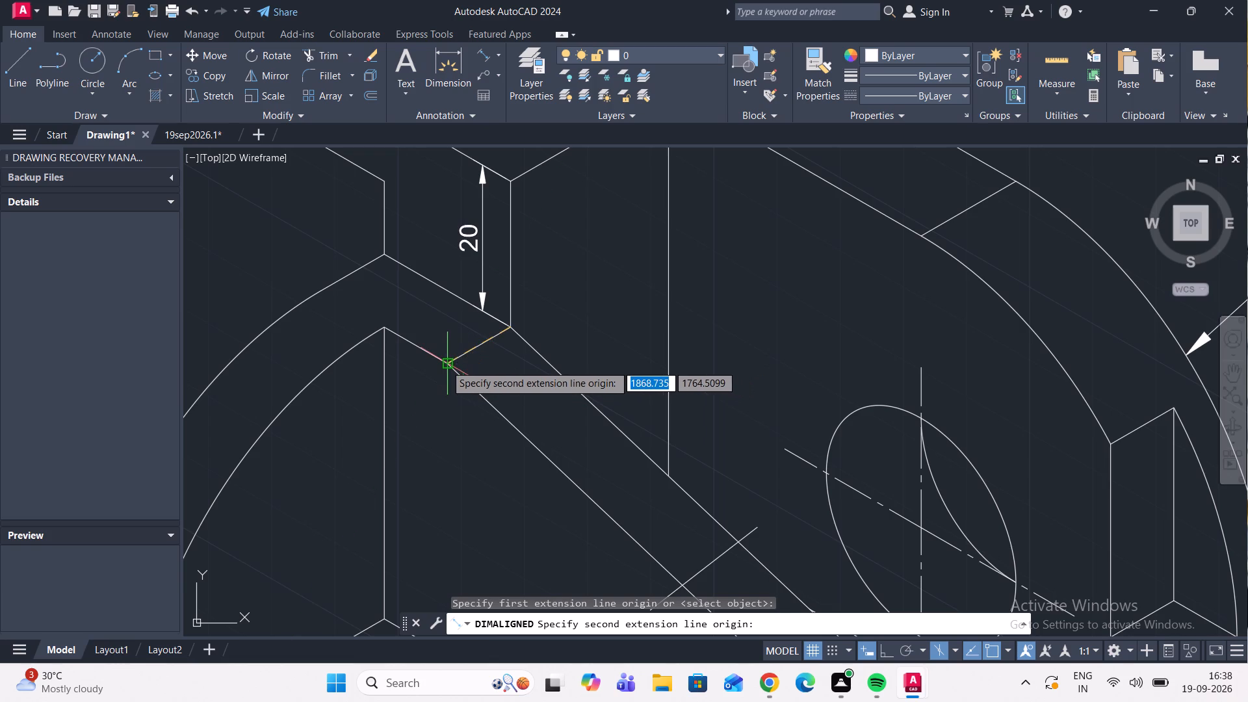
left_click(445, 365)
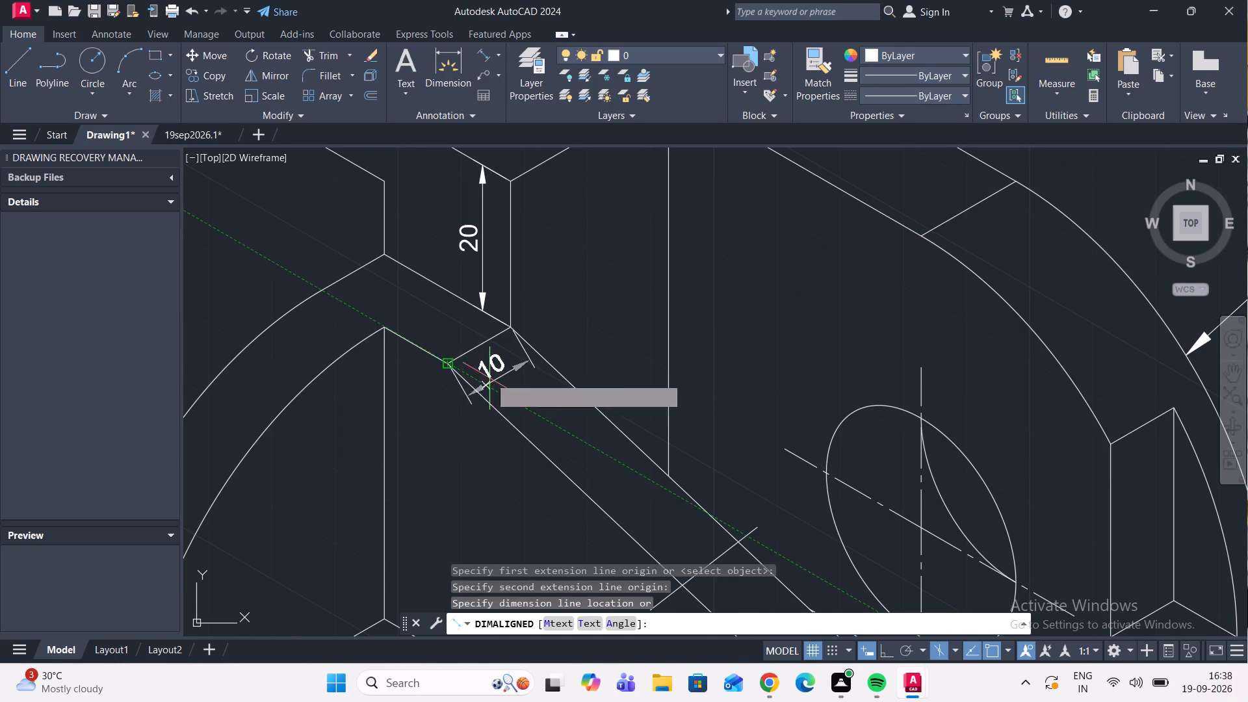
left_click(593, 423)
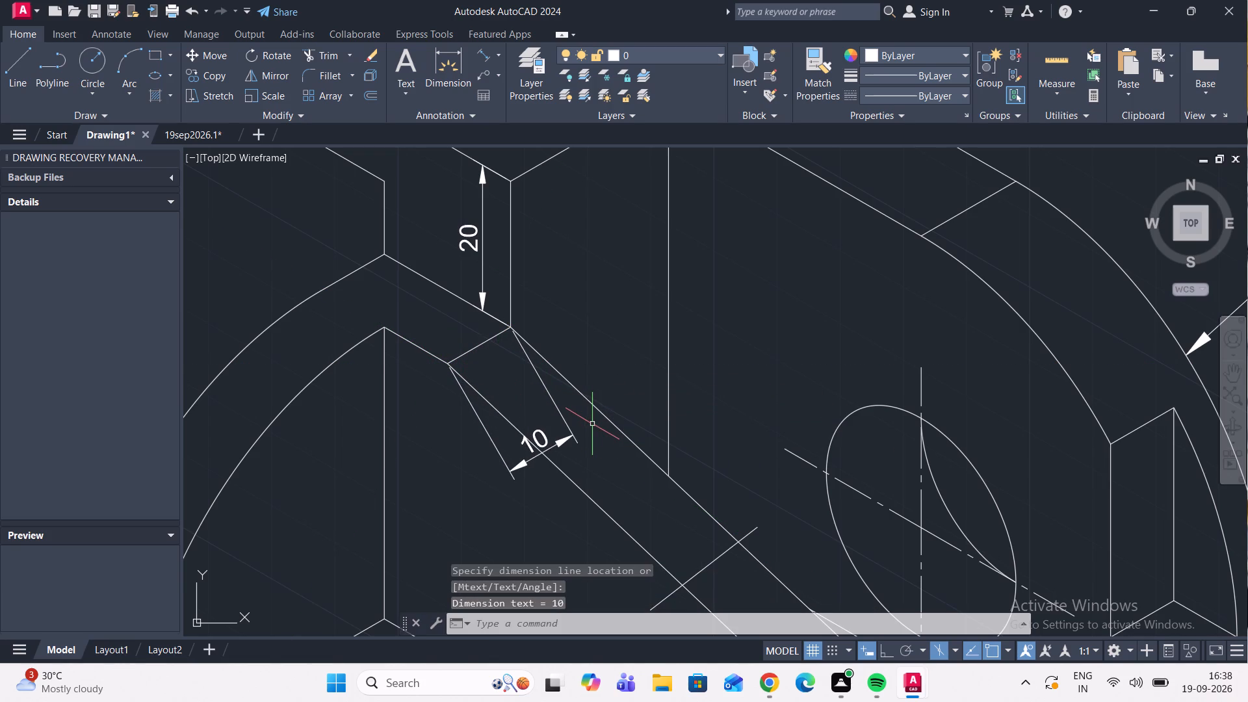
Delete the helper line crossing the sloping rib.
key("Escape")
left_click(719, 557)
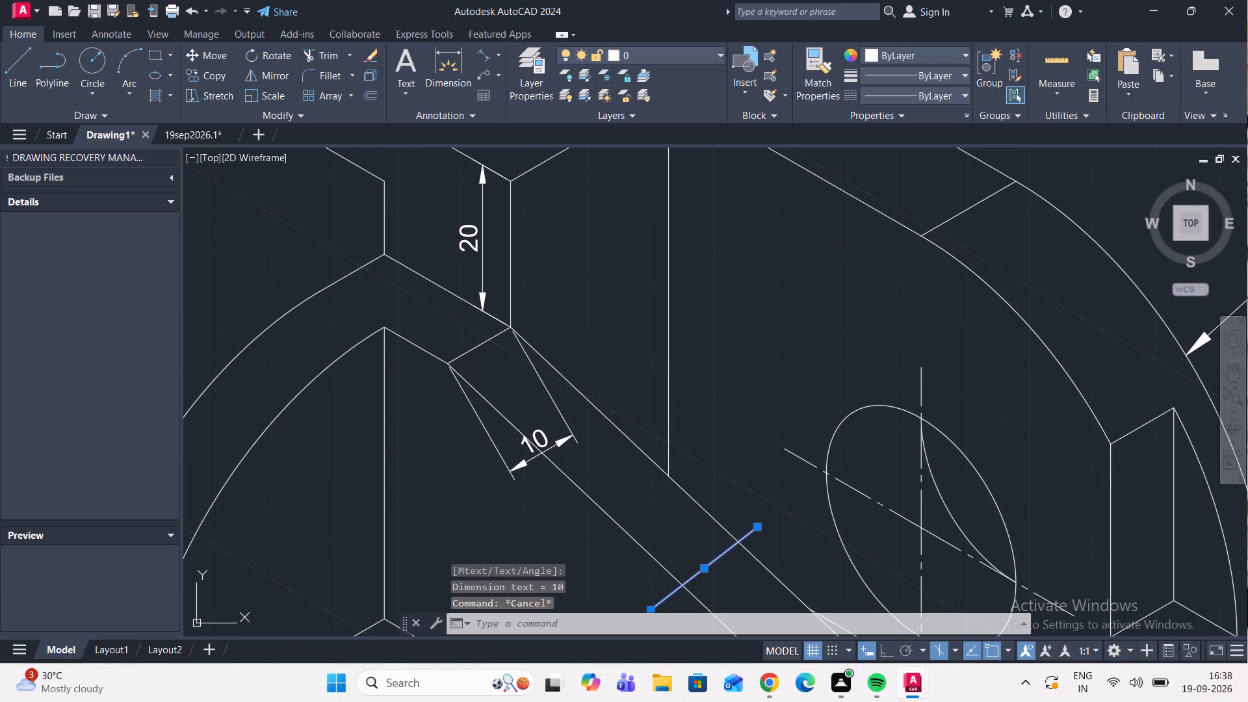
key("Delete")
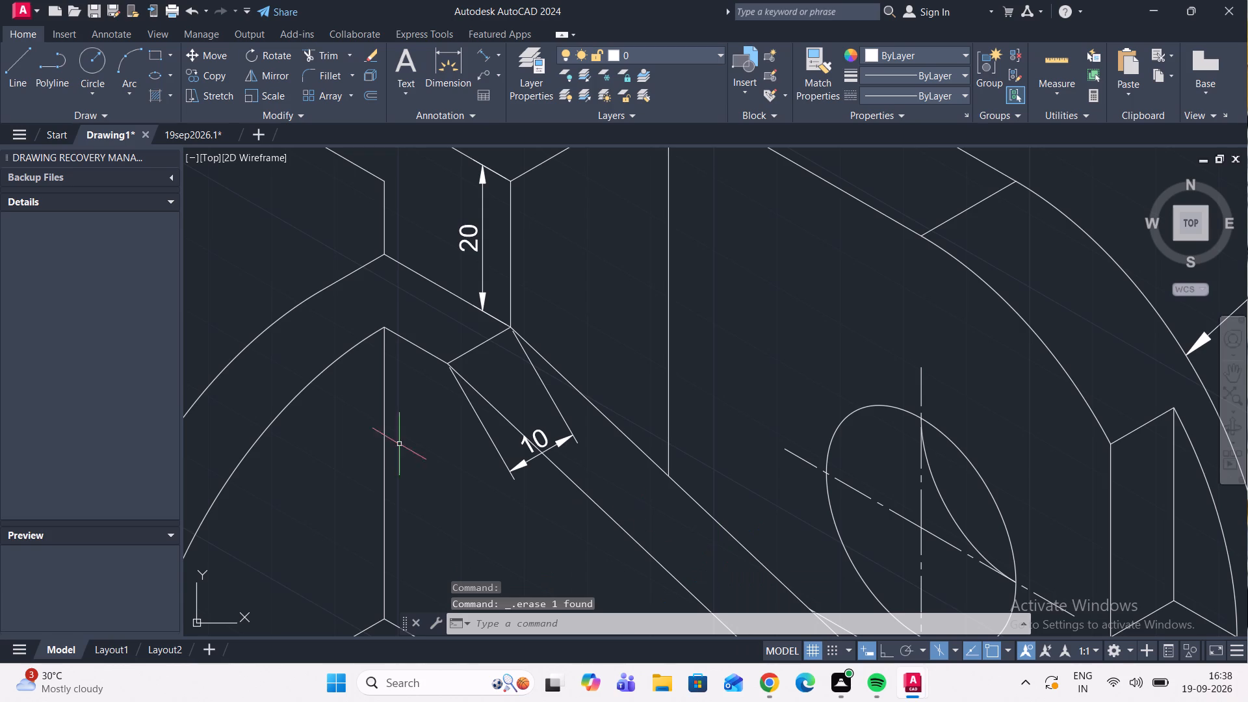
Oblique the rib's 10 width dimension so its extension lines run along the rib's long sloping edges.
left_click(562, 411)
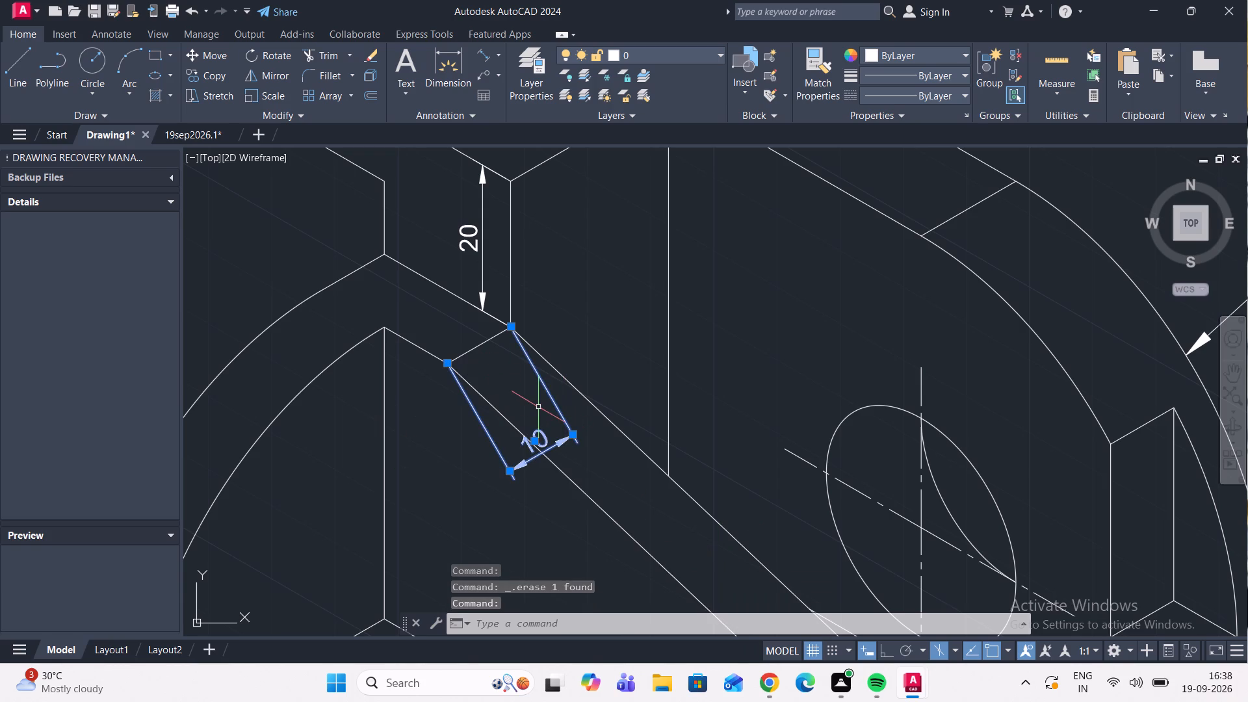
key("d")
type("IM")
type("ED")
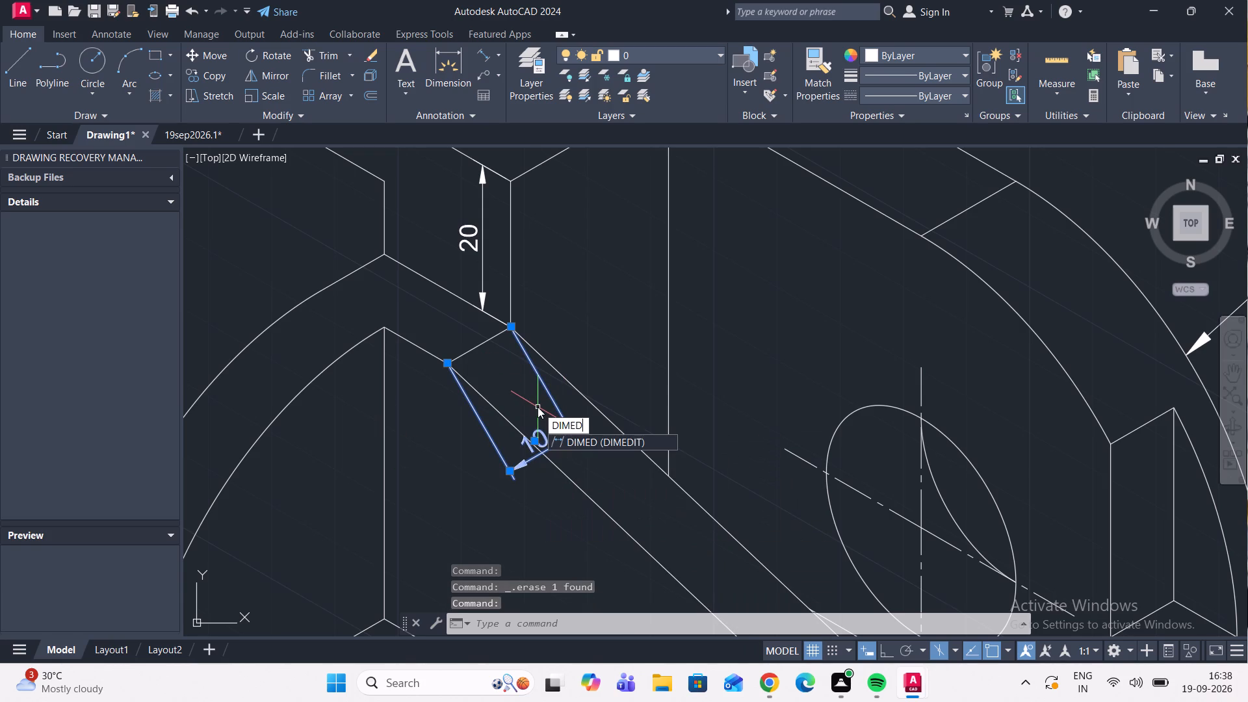
key("Return")
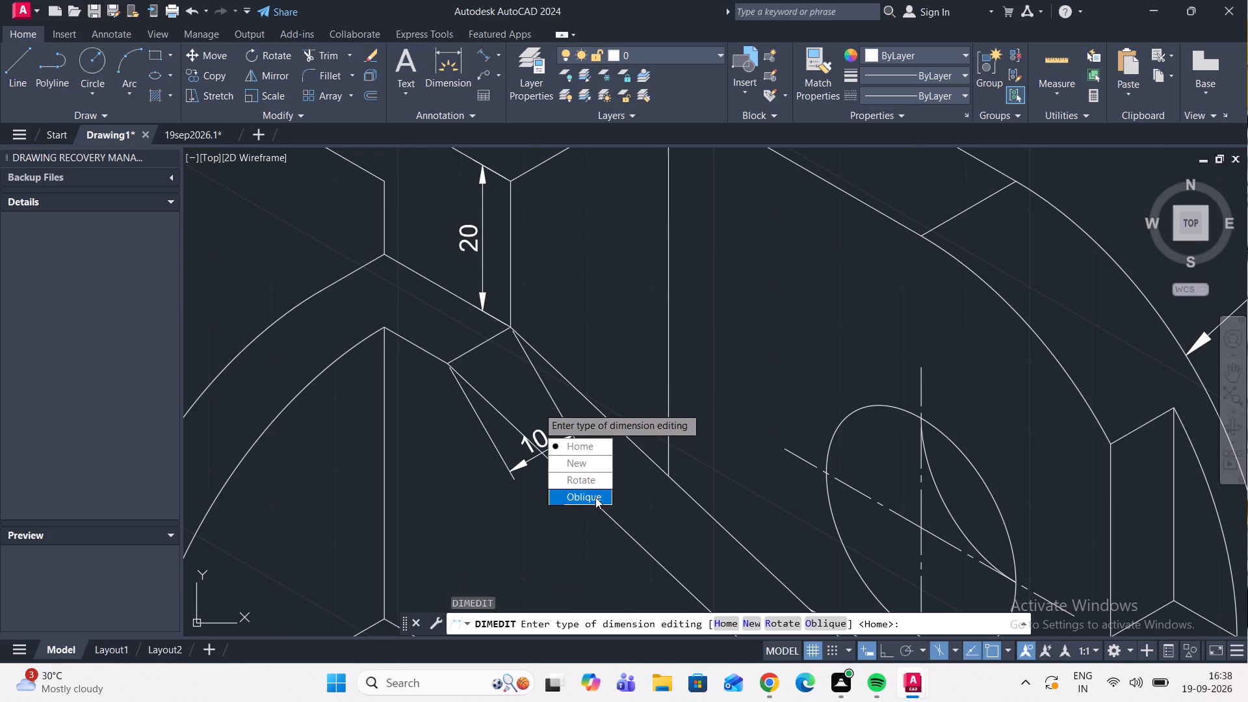
left_click_drag(595, 497, 538, 407)
scroll(434, 376, "up", 3)
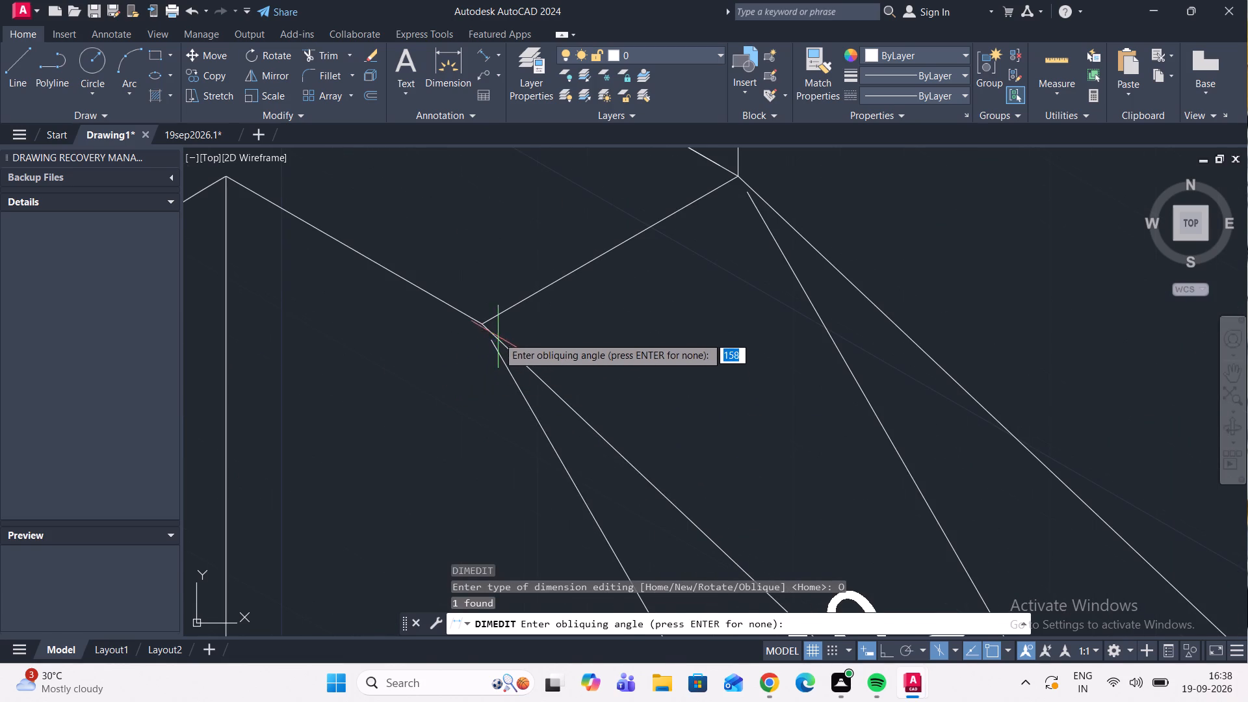
left_click(483, 324)
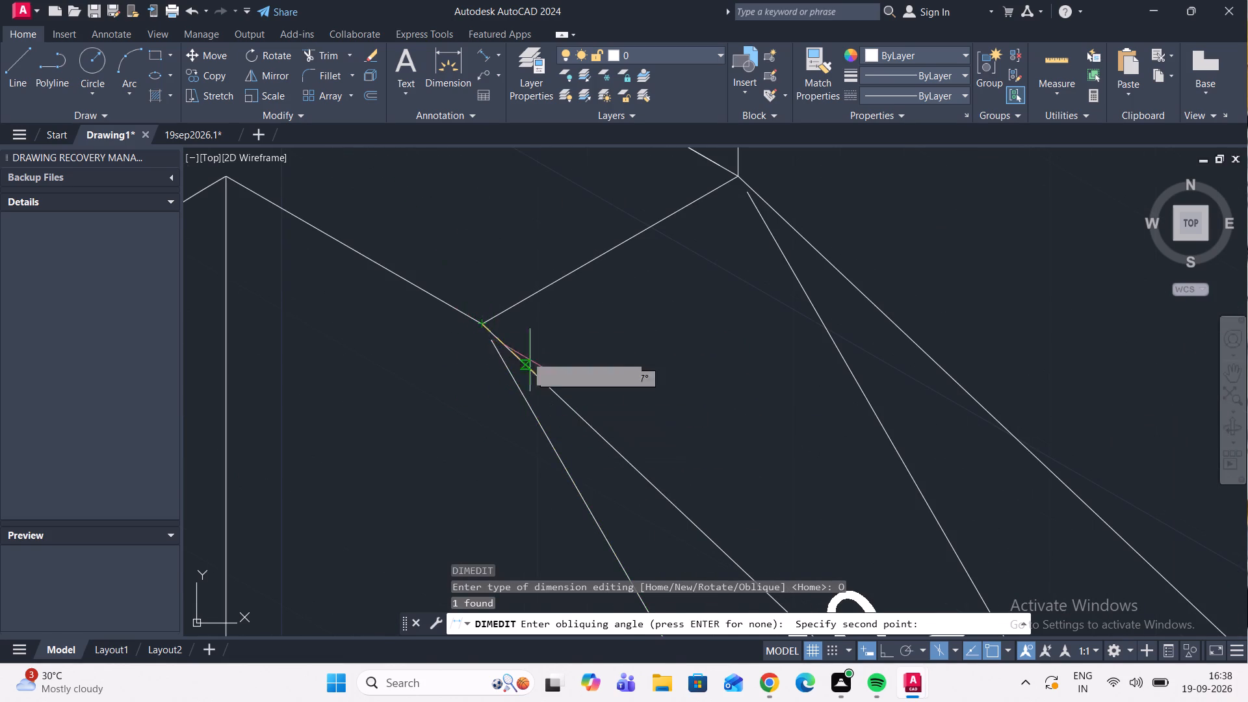
scroll(524, 355, "down", 4)
left_click(643, 473)
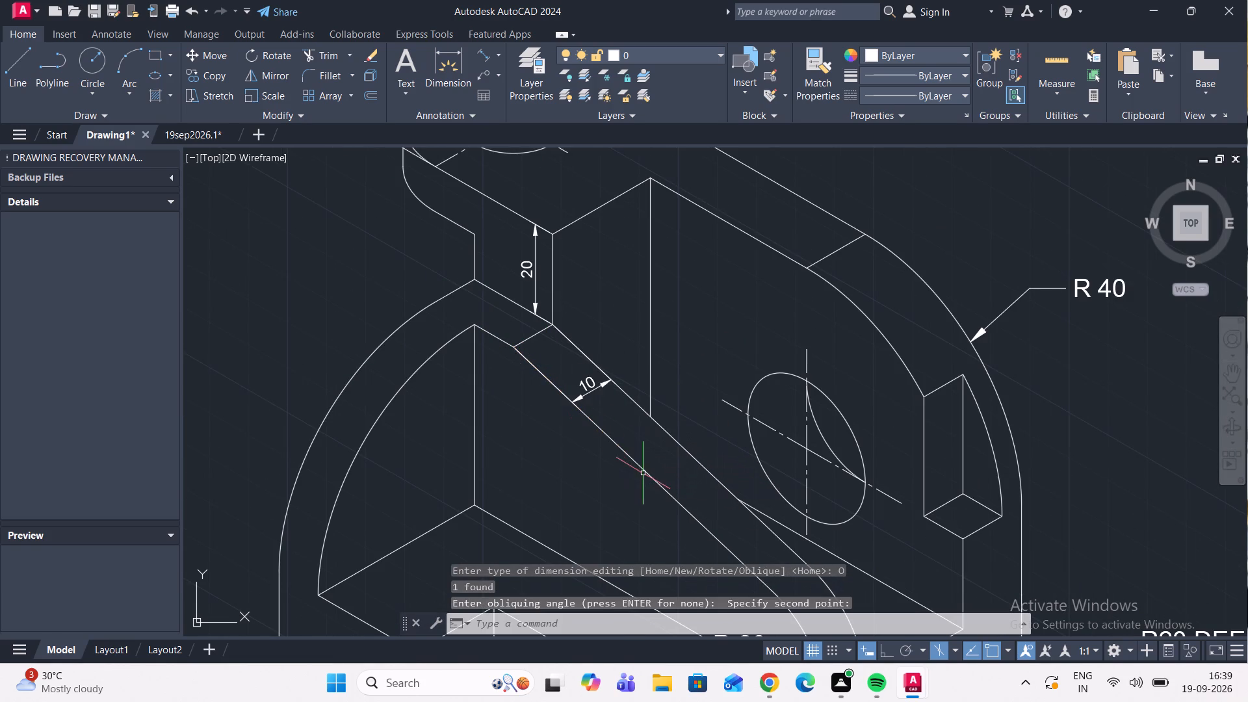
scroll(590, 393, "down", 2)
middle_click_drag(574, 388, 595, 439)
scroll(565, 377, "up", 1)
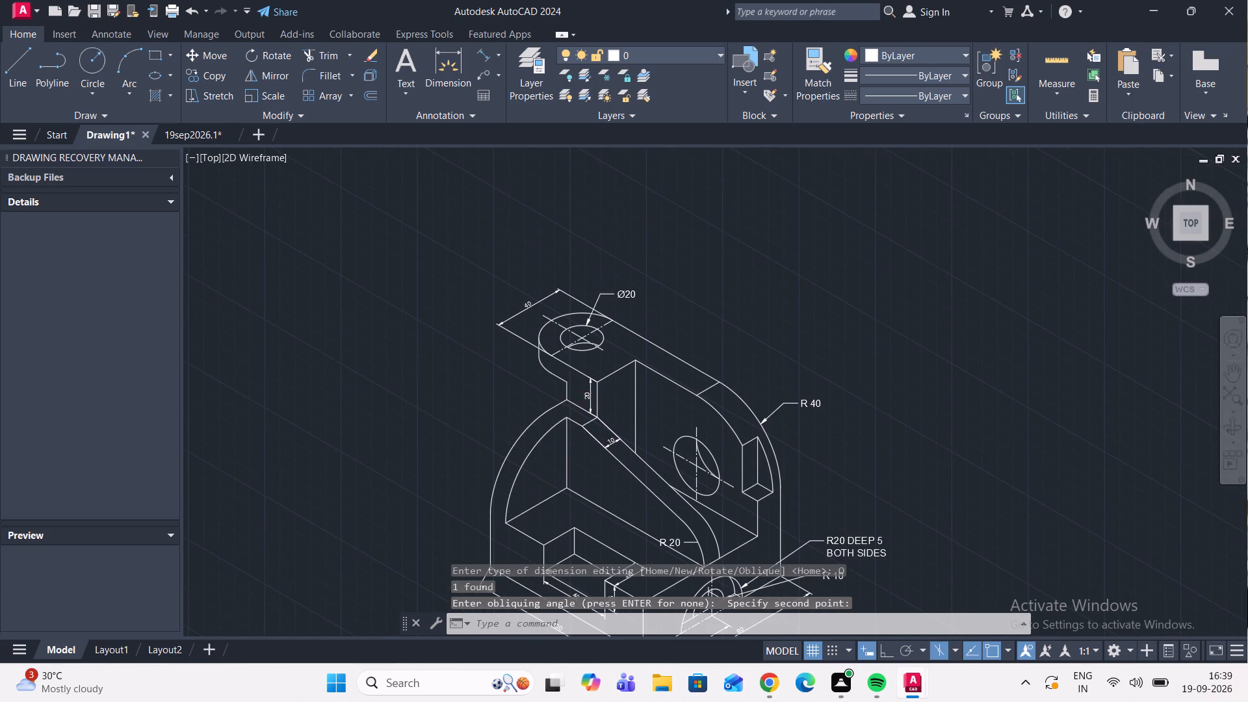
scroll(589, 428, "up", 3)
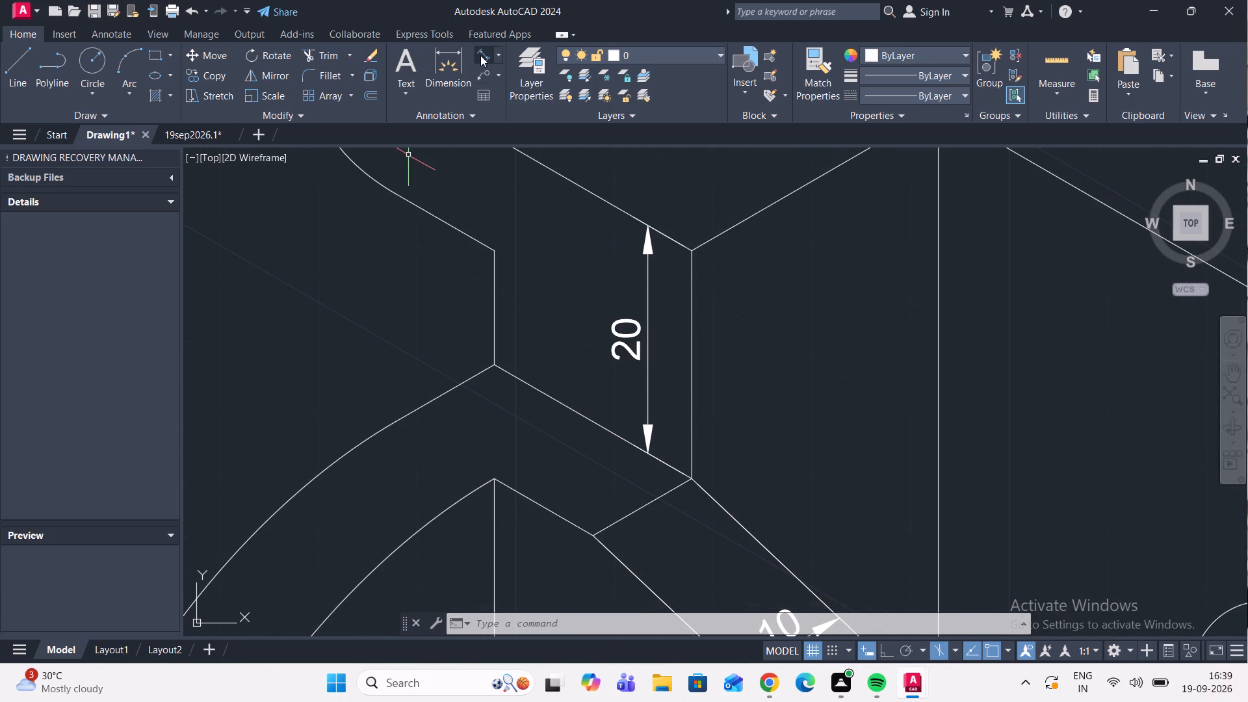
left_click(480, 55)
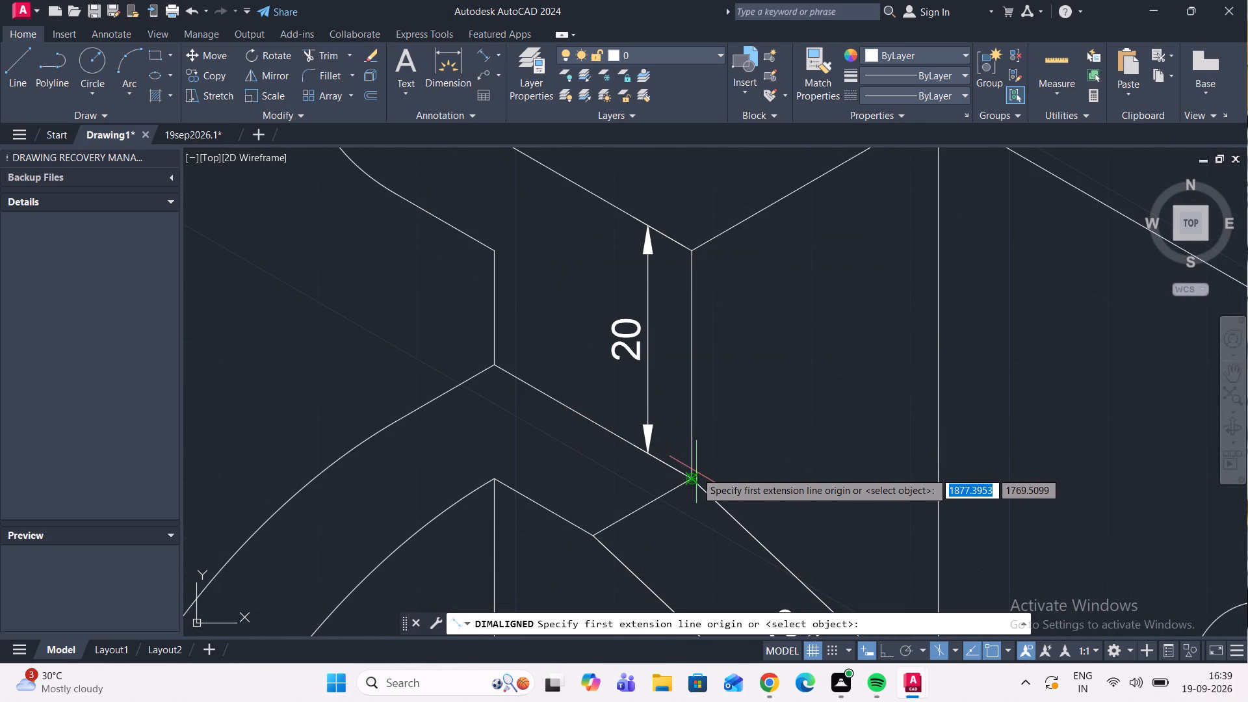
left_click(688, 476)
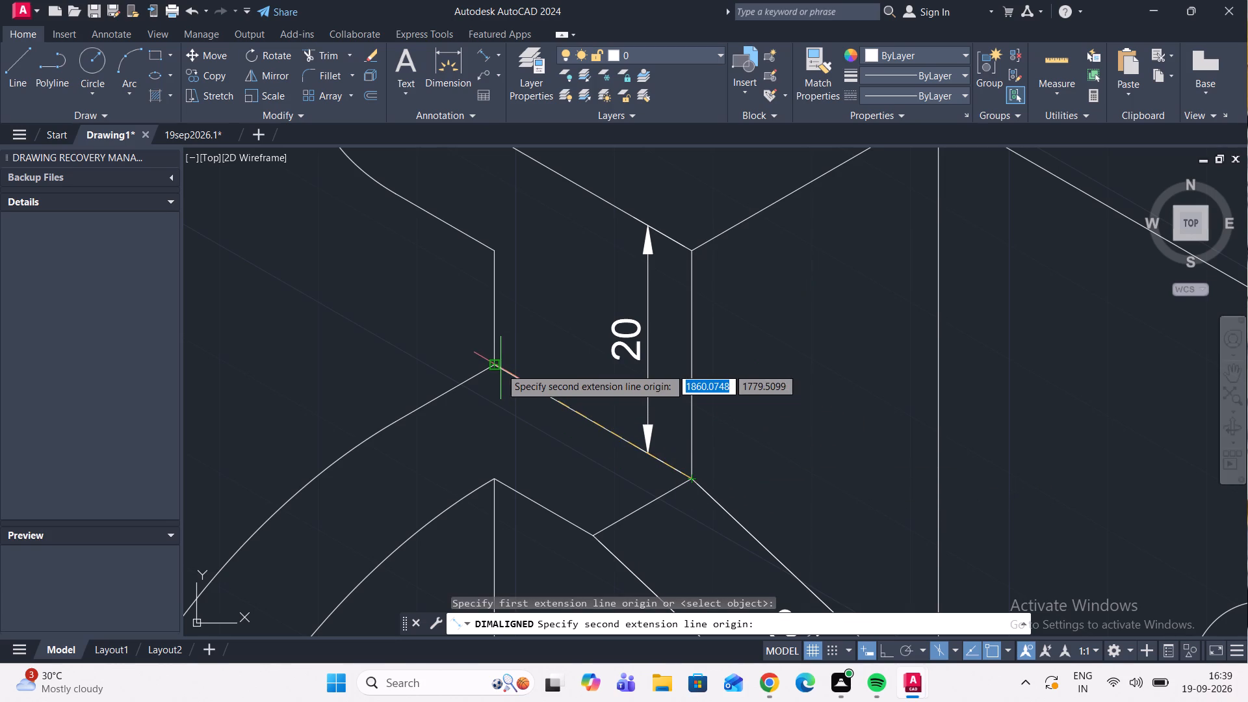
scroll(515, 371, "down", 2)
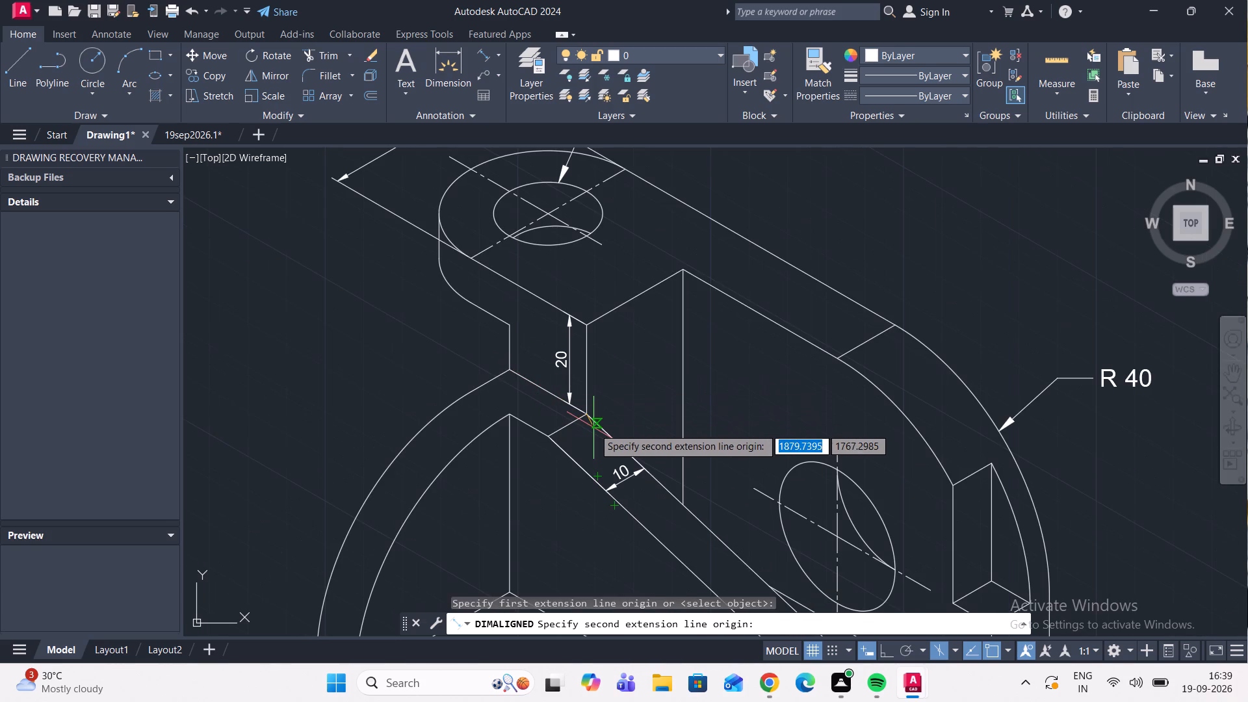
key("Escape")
Draw a vertical helper line about 13 long down from the top plate's rounded-end tangent point, past its lower edge, with Ortho on.
scroll(558, 450, "up", 2)
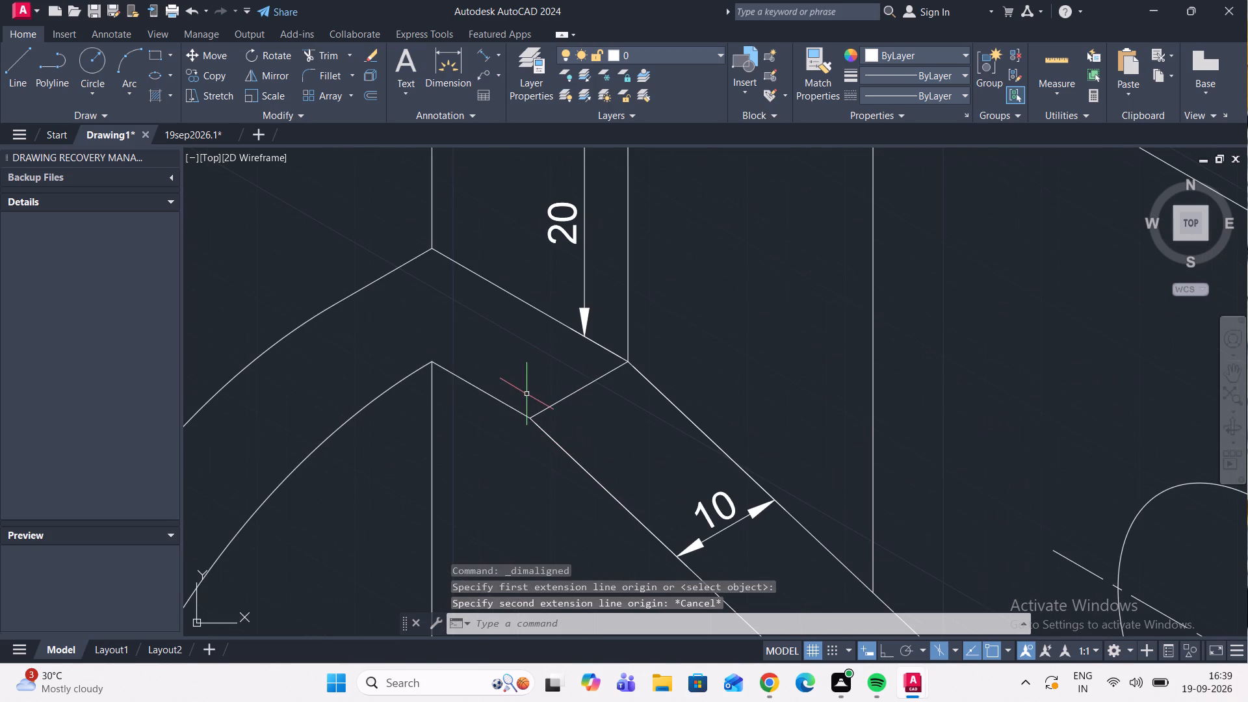
scroll(542, 338, "down", 4)
scroll(502, 363, "up", 2)
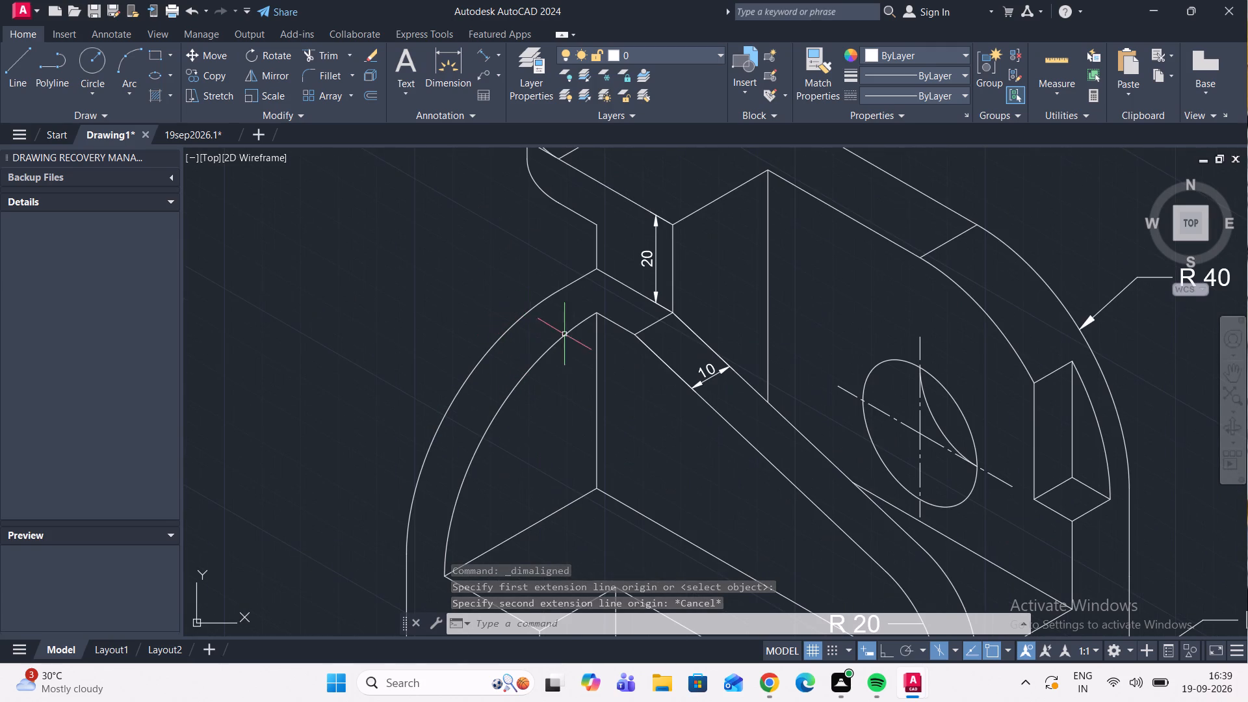
scroll(573, 324, "up", 1)
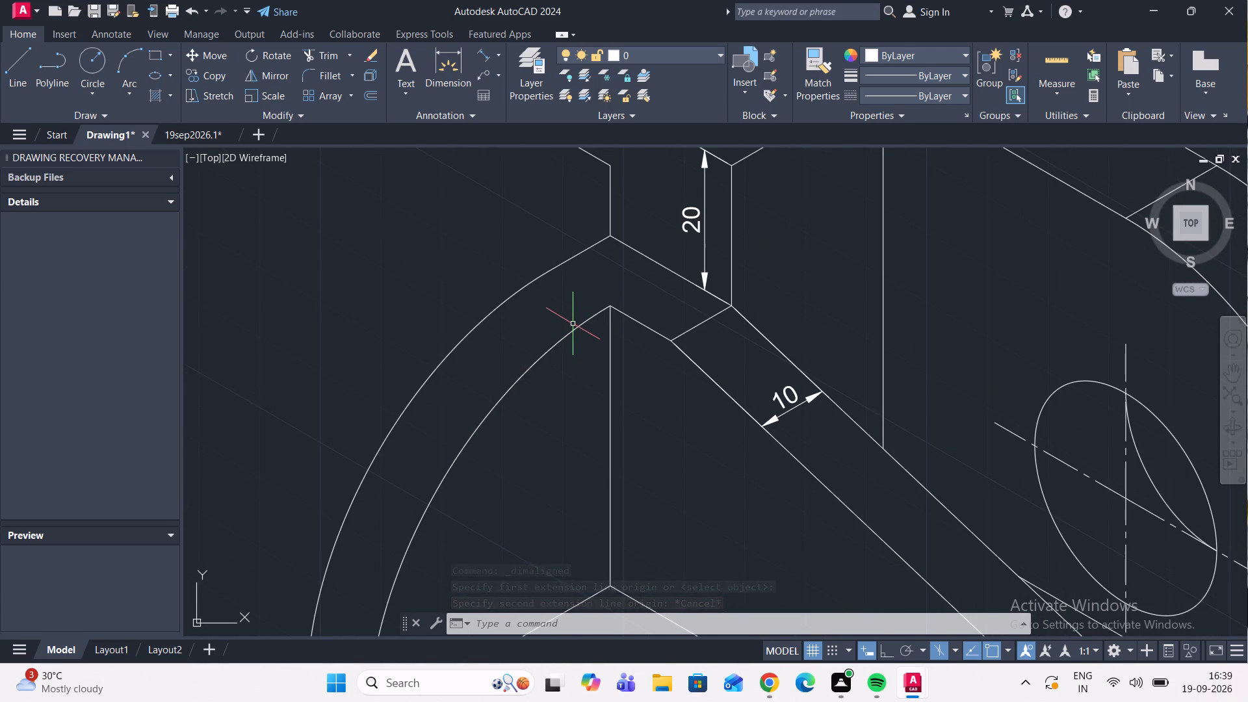
scroll(588, 354, "down", 1)
middle_click_drag(590, 310, 680, 426)
scroll(667, 293, "up", 1)
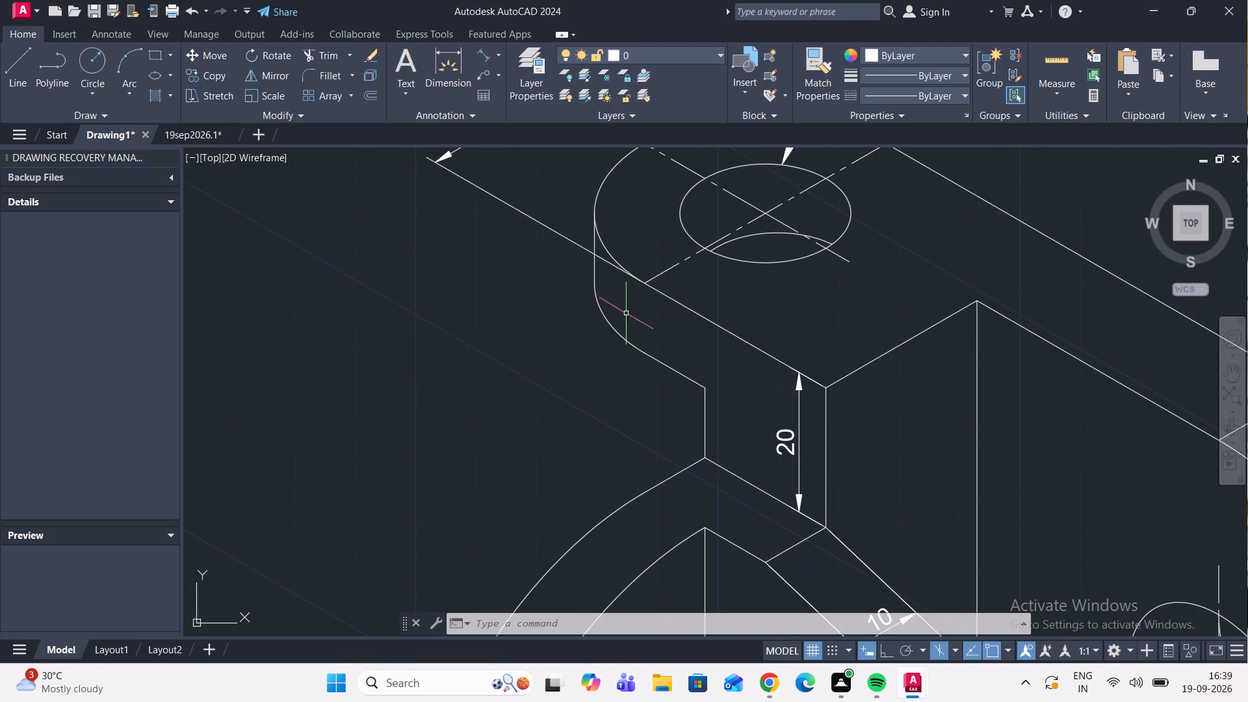
left_click(29, 57)
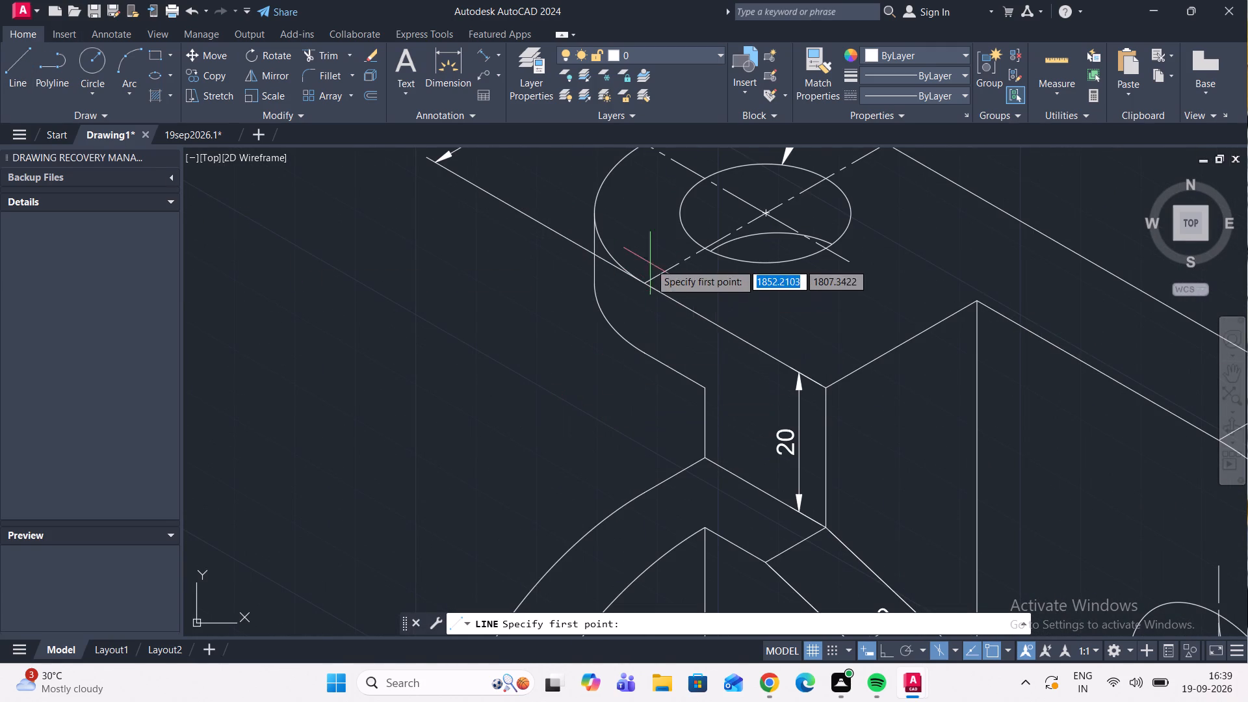
scroll(650, 263, "up", 2)
left_click(632, 315)
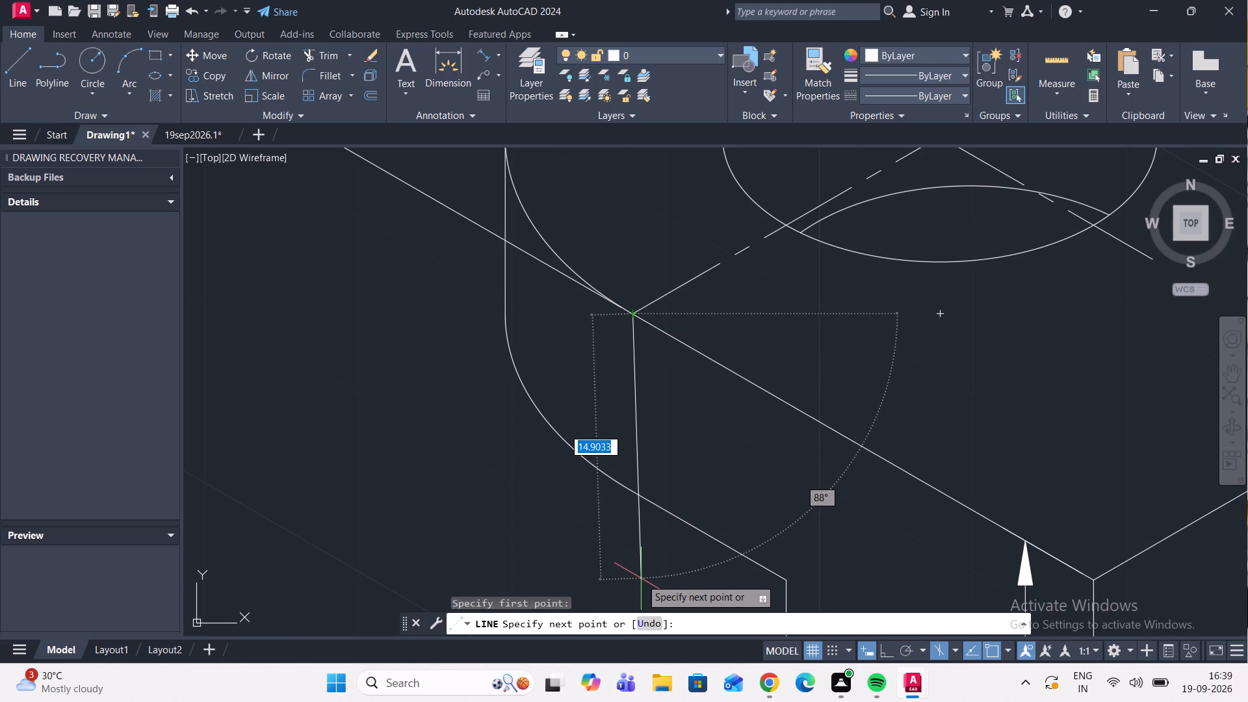
key("F8")
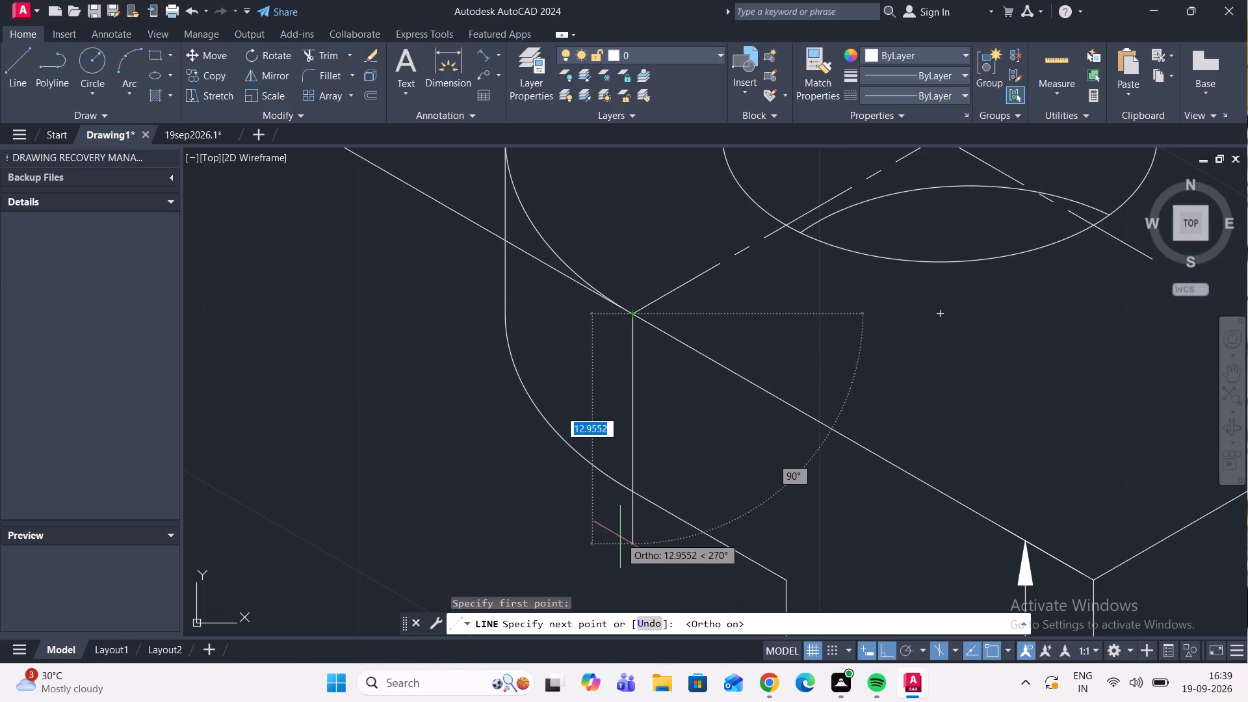
left_click(620, 537)
key("Escape")
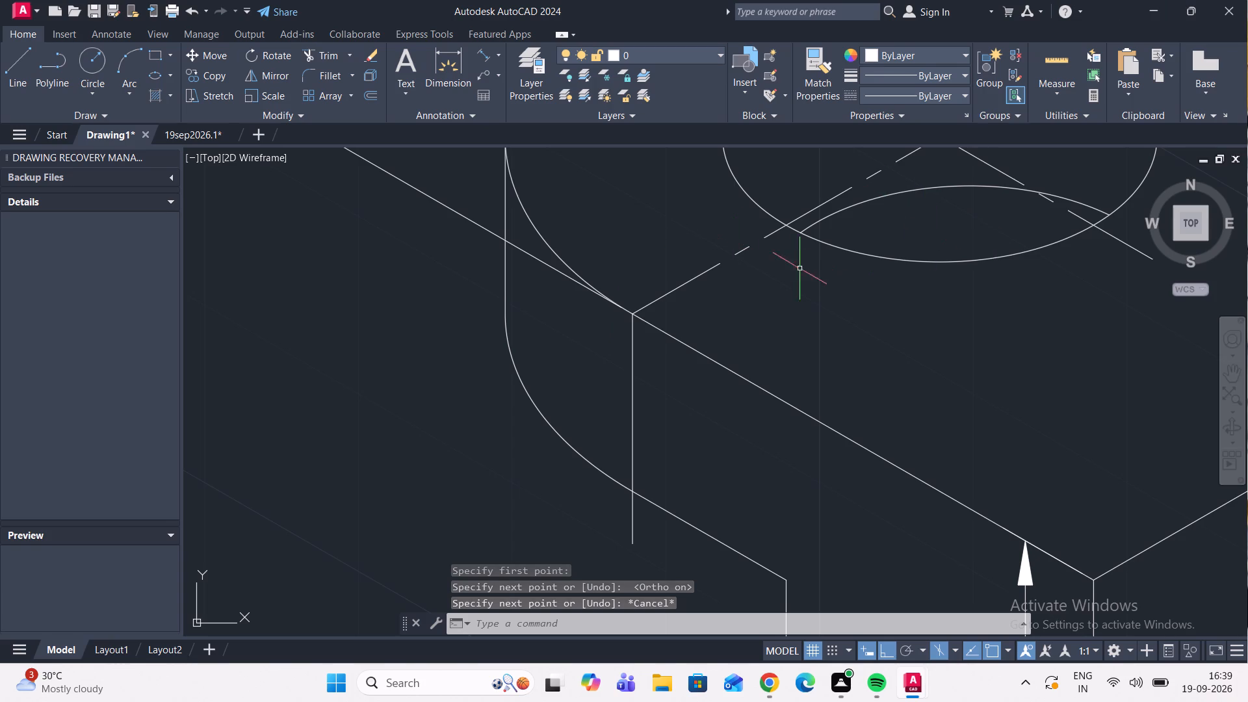
Add an aligned dimension for the top plate's thickness along the helper line, placed toward the plate's inner corner.
left_click(487, 53)
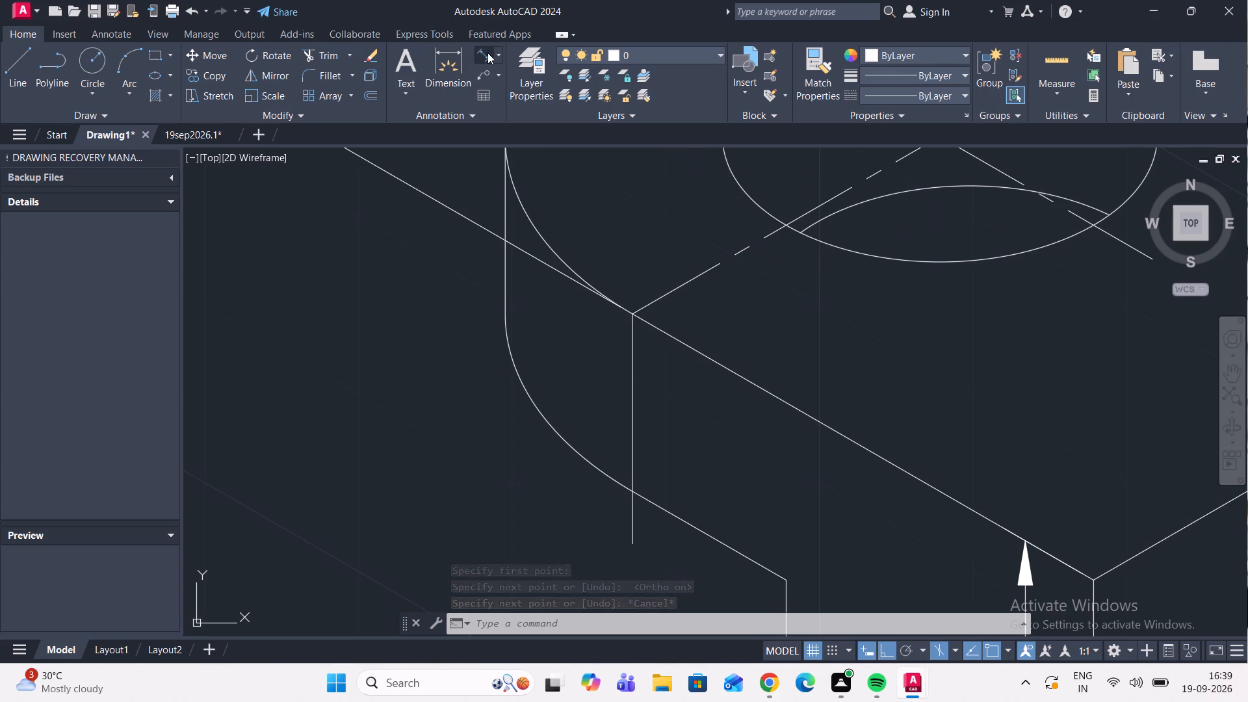
left_click(635, 316)
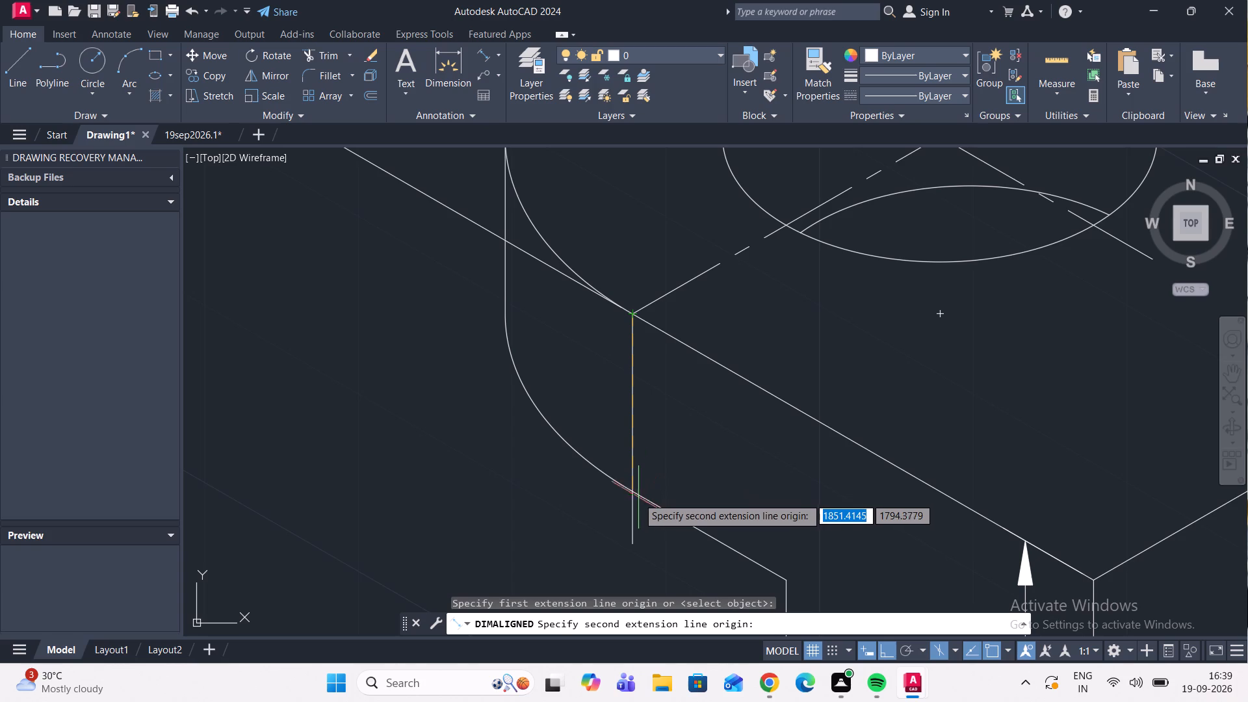
left_click(630, 492)
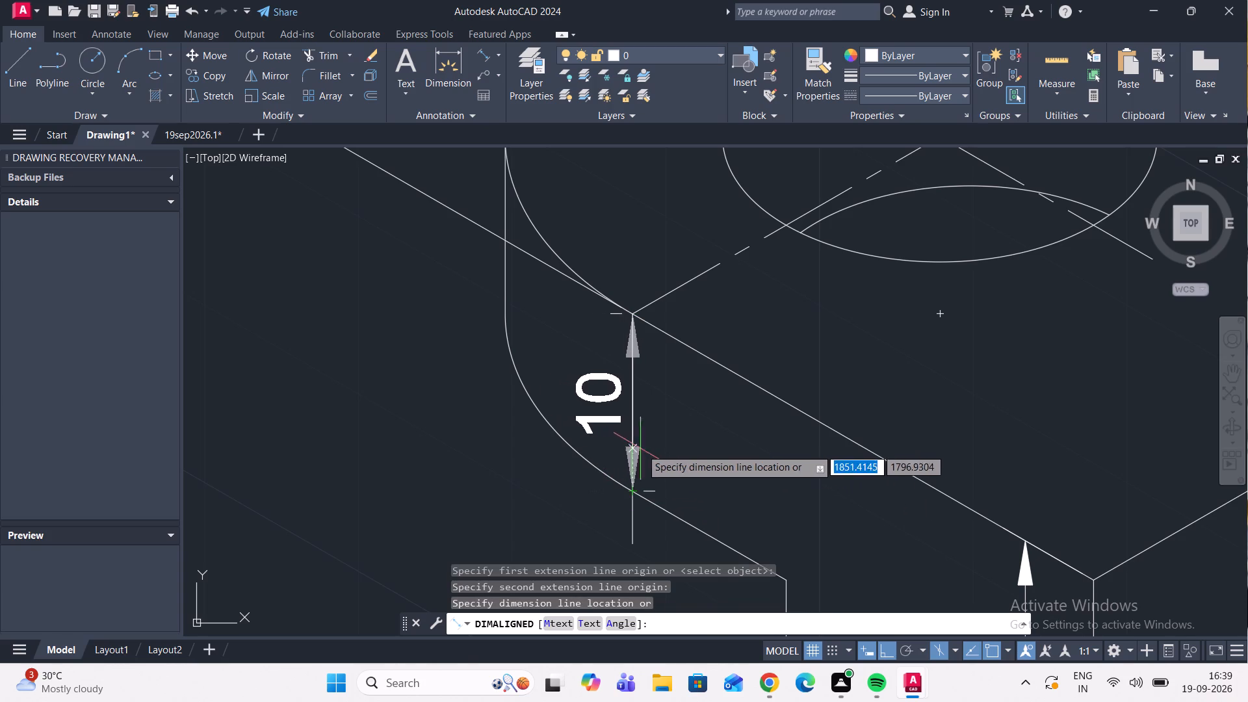
left_click(749, 493)
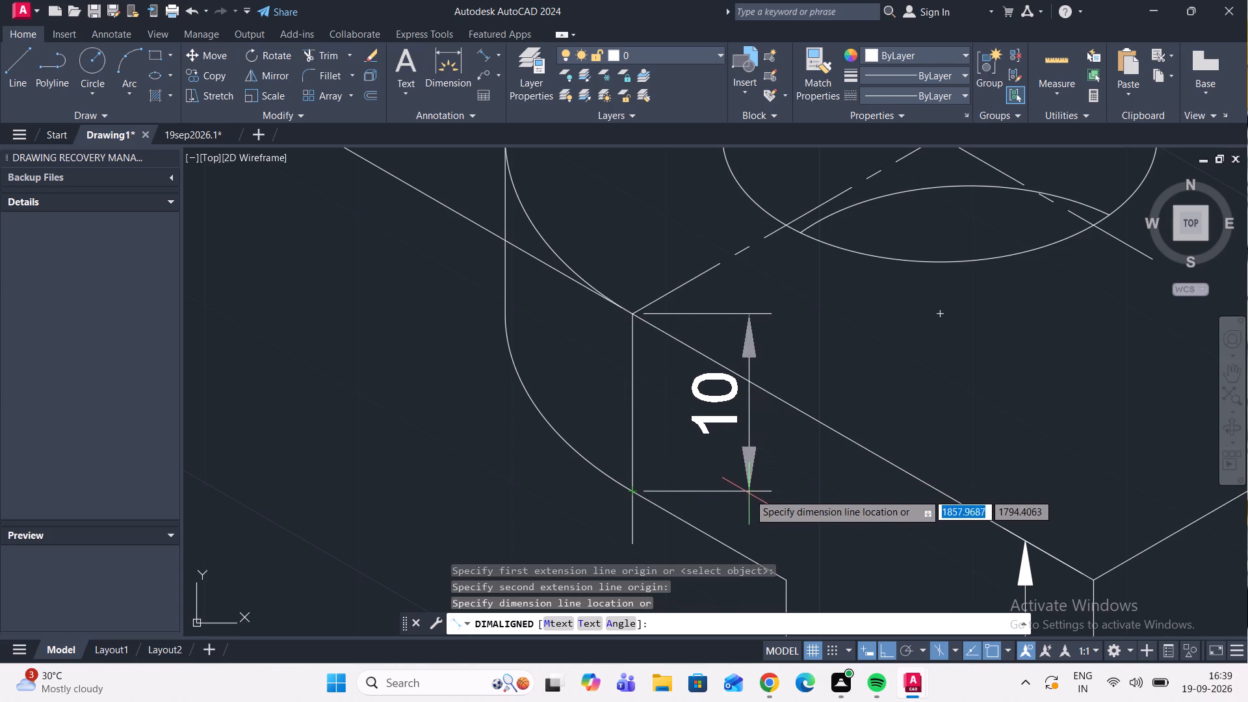
Delete the vertical helper line at the top plate's rounded end.
left_click(634, 440)
key("Delete")
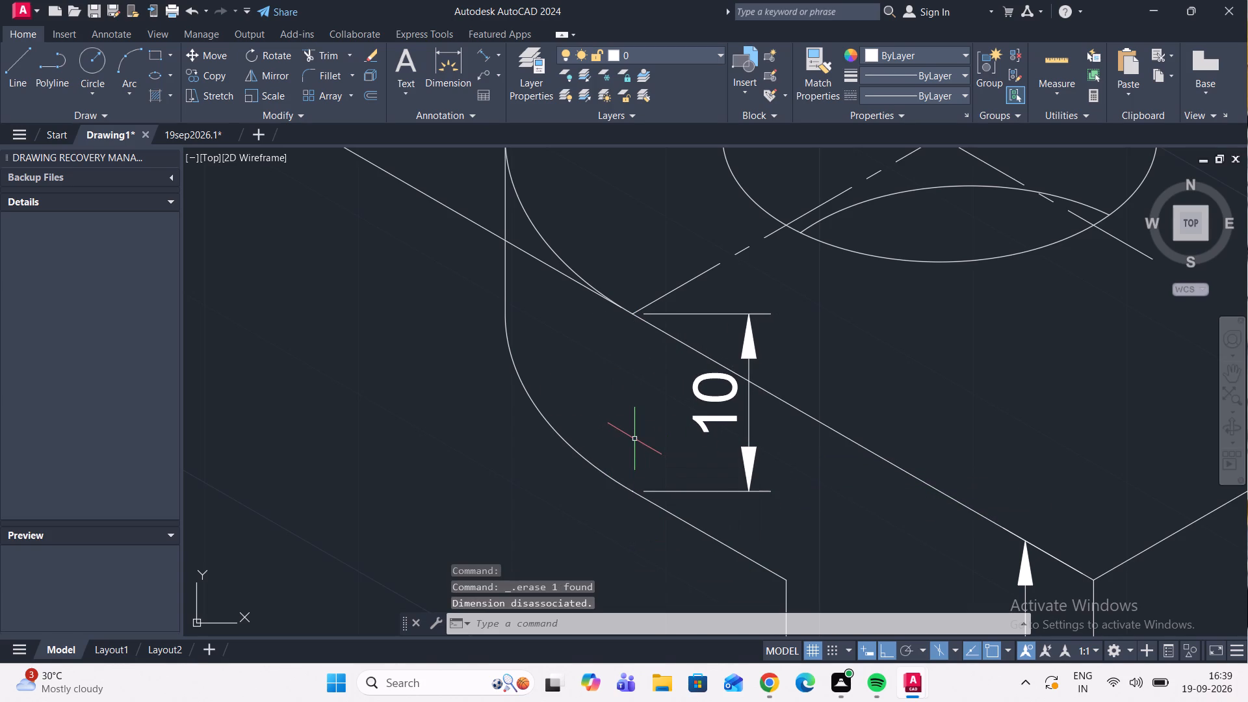
Oblique the top plate's thickness dimension so its extension lines run along the plate's long front edge.
left_click(746, 451)
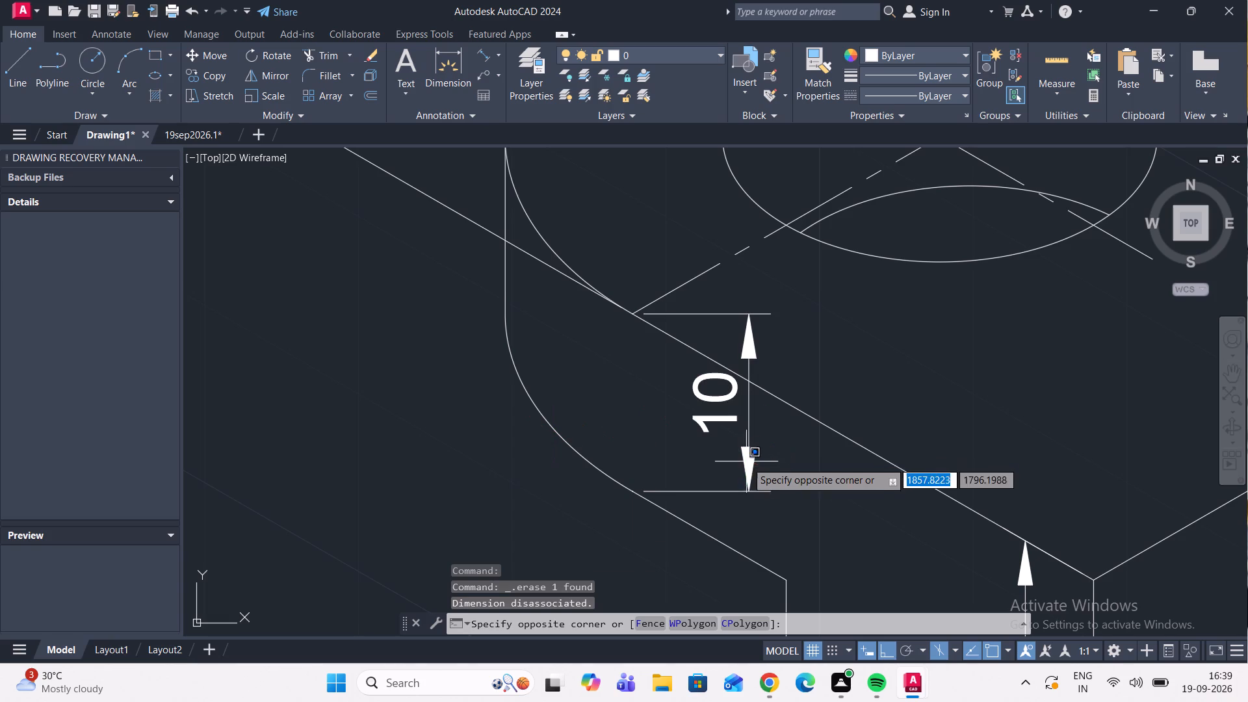
left_click(734, 467)
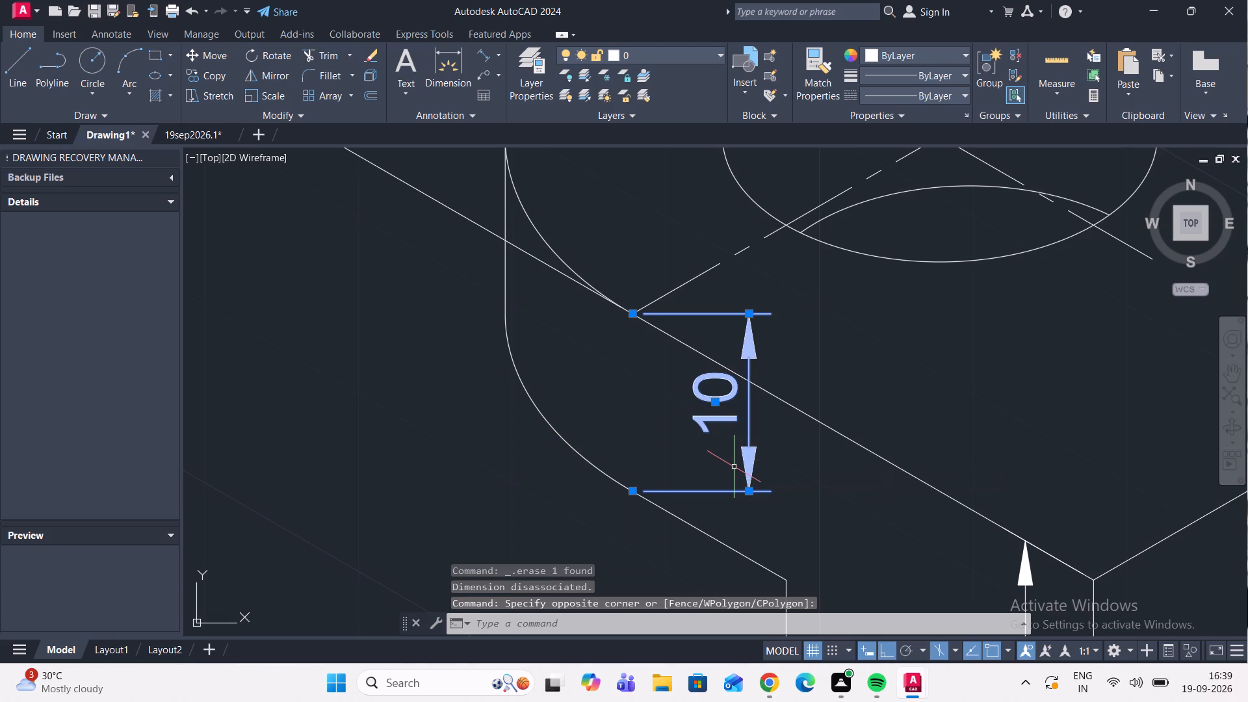
type("DIME")
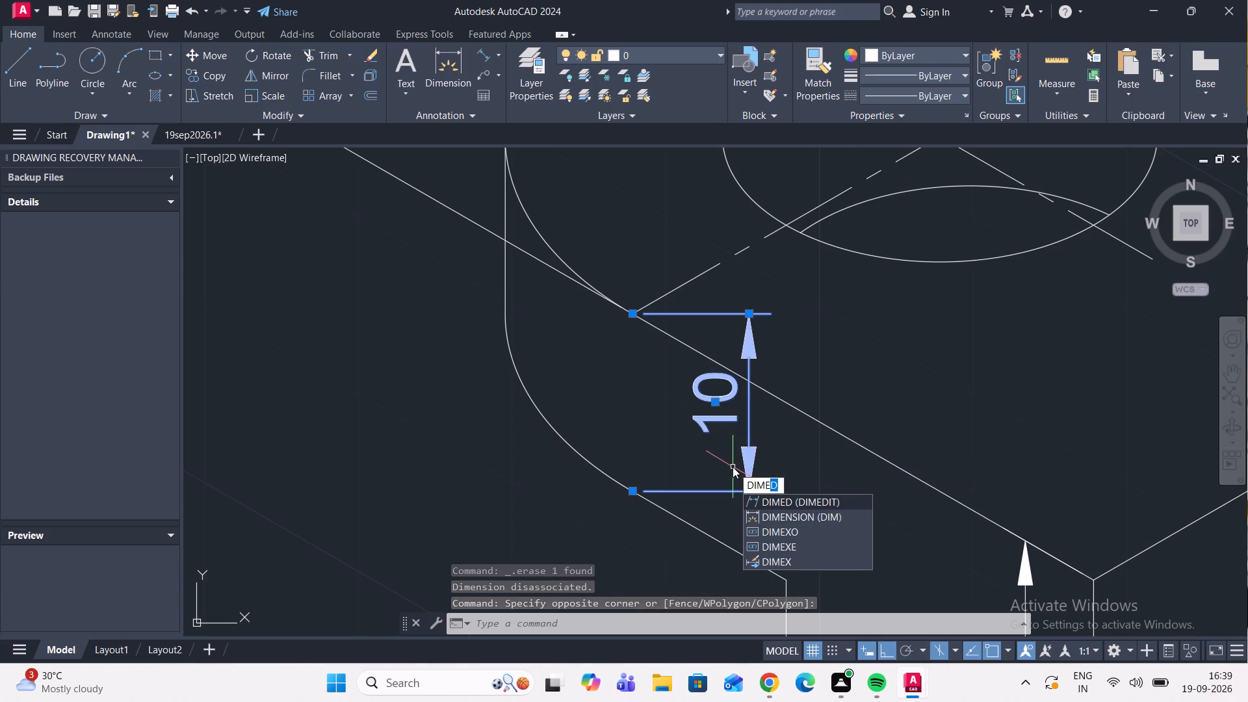
key("Return")
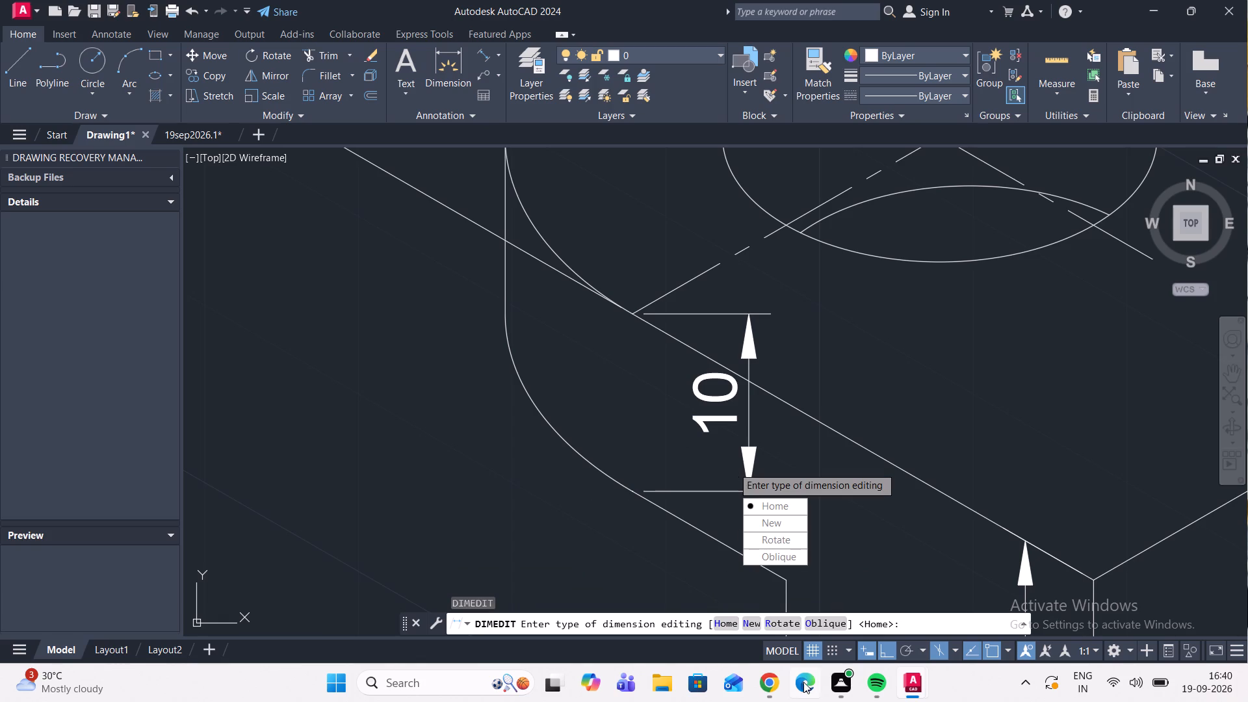
left_click_drag(760, 559, 733, 467)
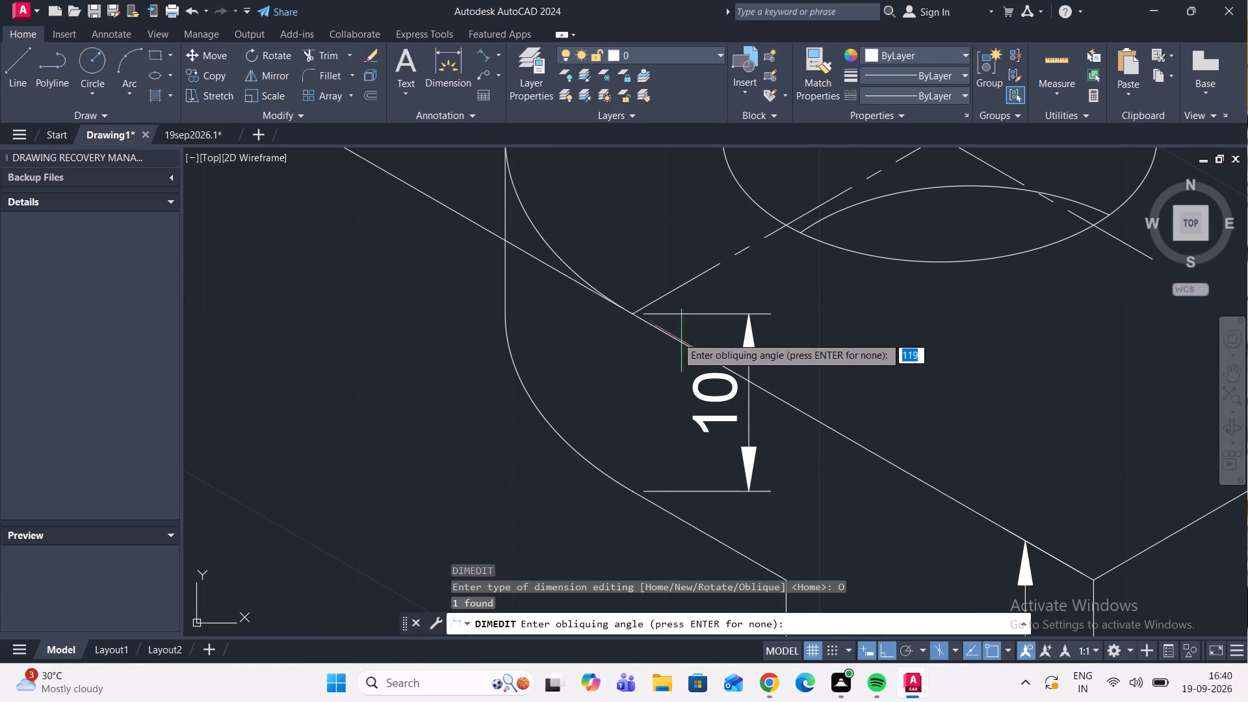
left_click(636, 315)
left_click(887, 459)
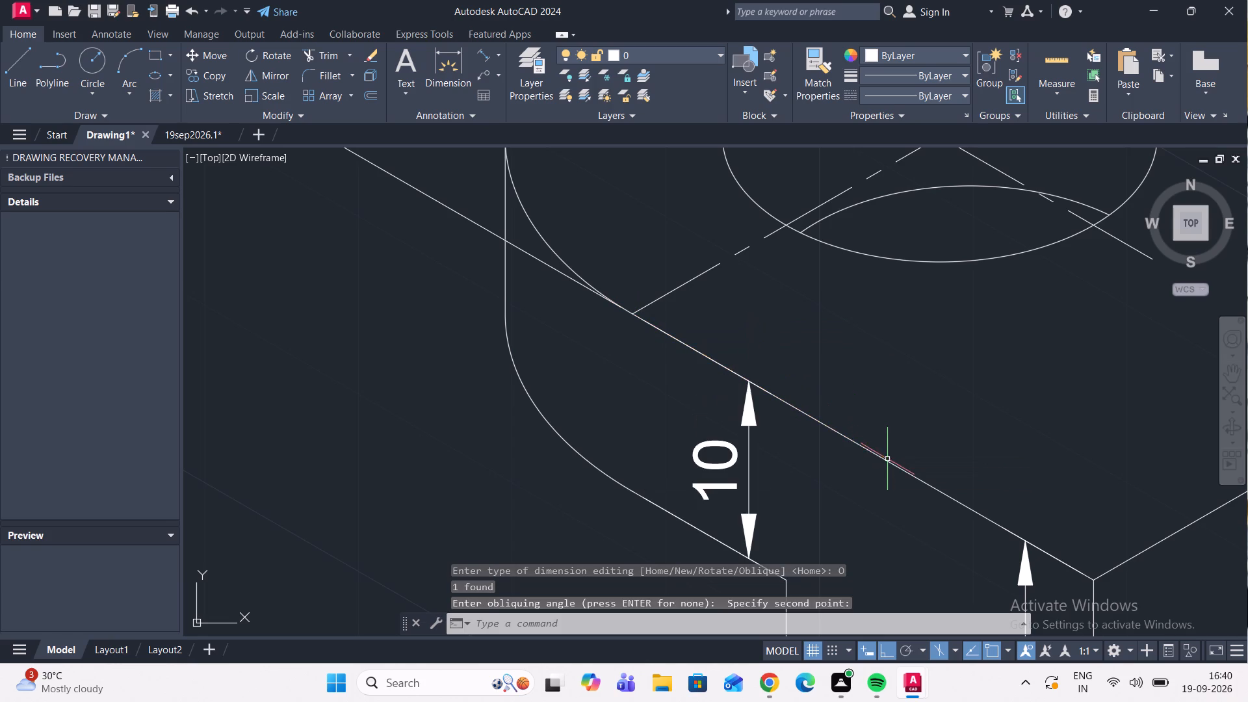
Add an aligned dimension between the lower endpoints of the curved wall's inner and outer arcs, placed just below them.
scroll(864, 419, "down", 3)
middle_click_drag(859, 416, 920, 454)
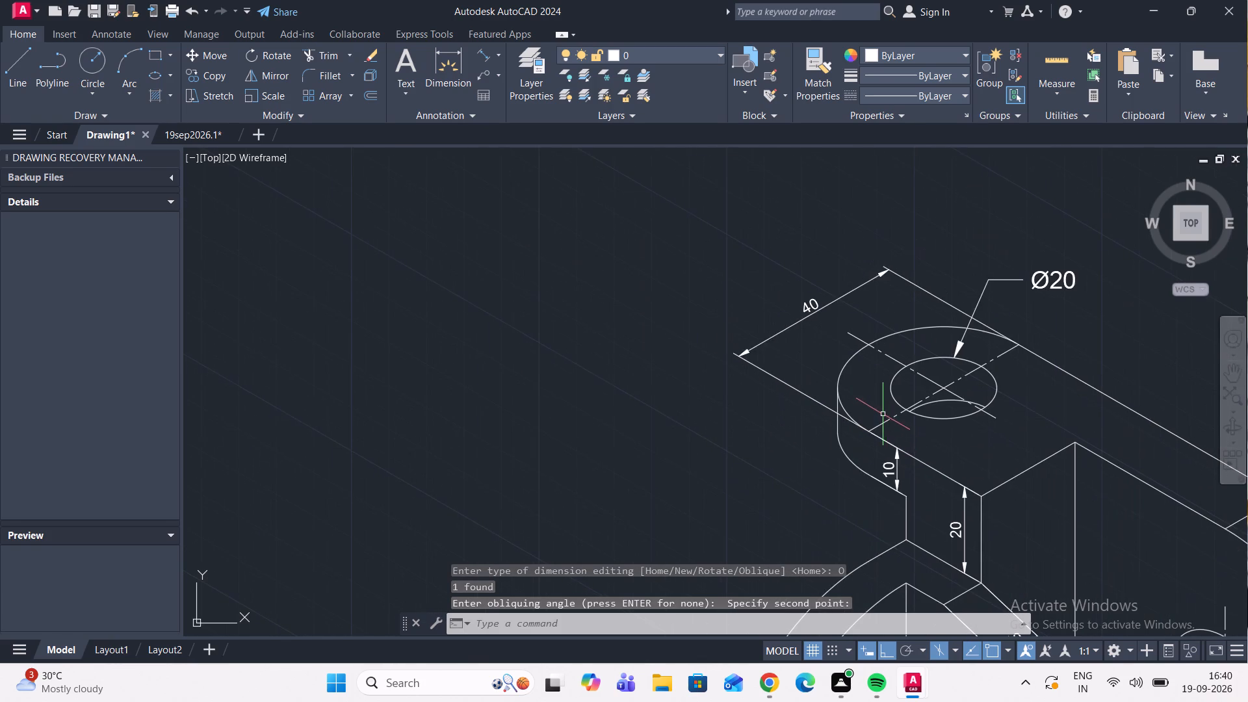
scroll(883, 405, "up", 1)
middle_click_drag(883, 405, 797, 370)
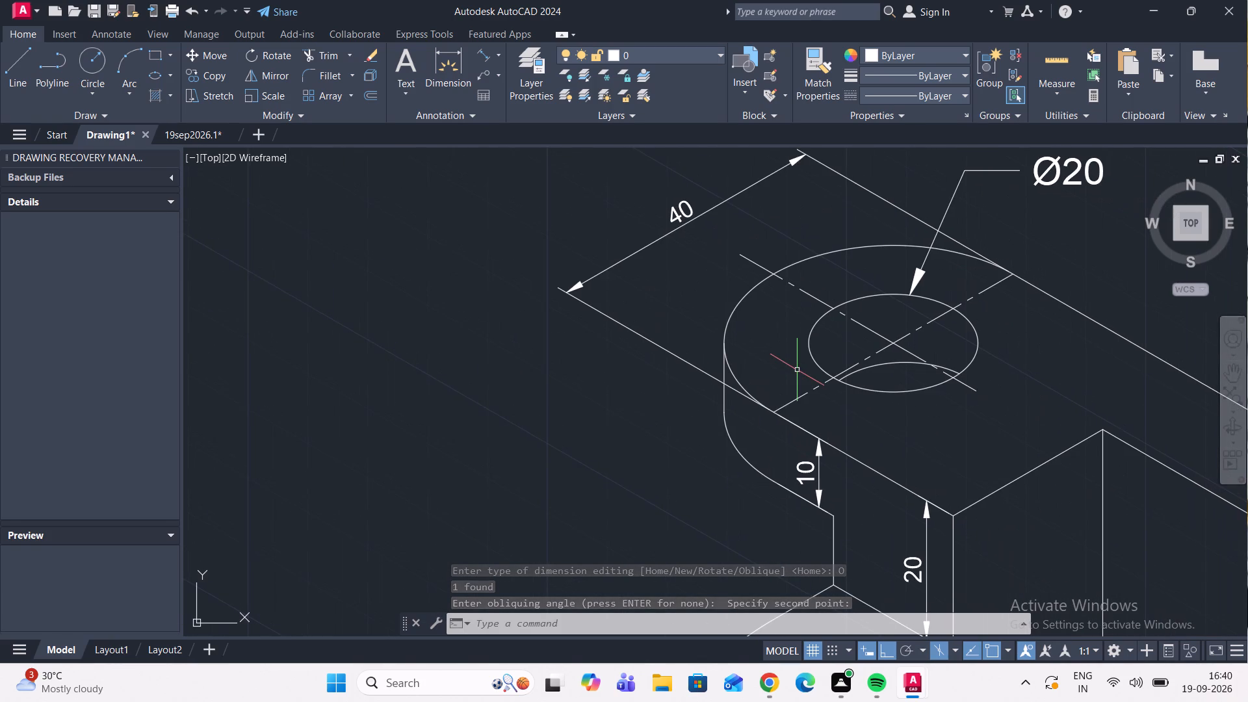
middle_click_drag(818, 396, 716, 215)
middle_click_drag(736, 369, 818, 168)
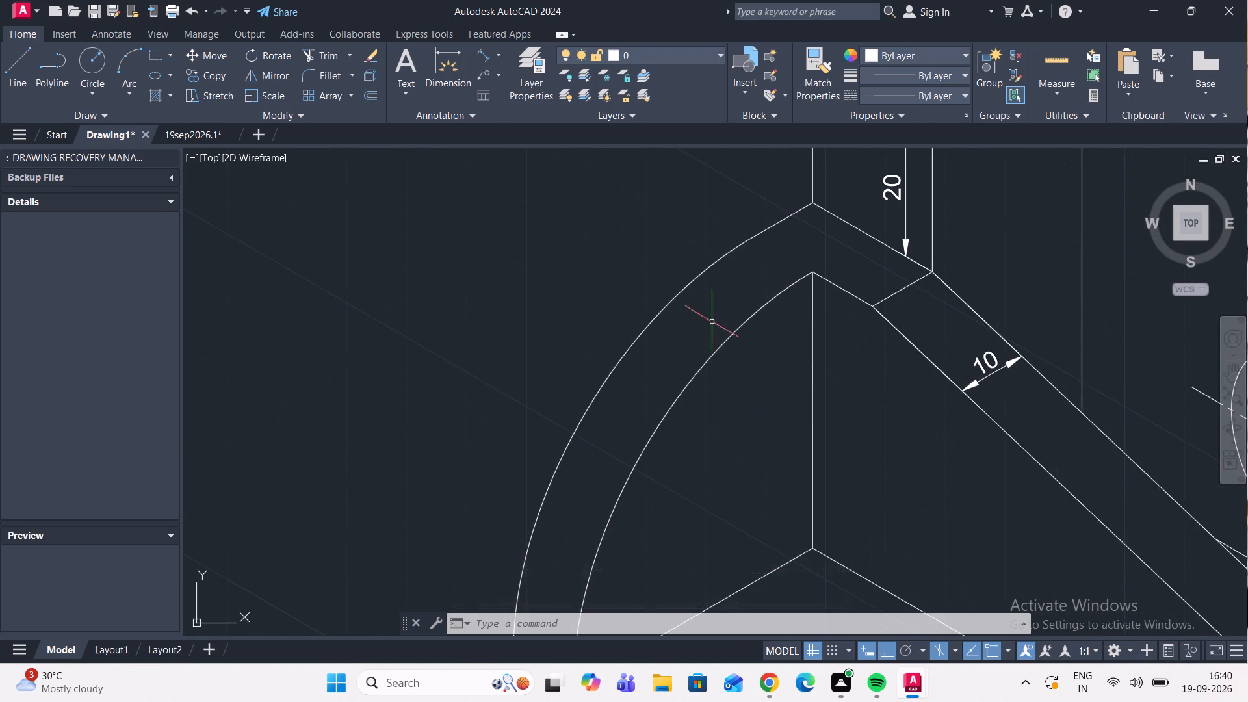
middle_click_drag(712, 318, 822, 176)
middle_click_drag(716, 357, 827, 294)
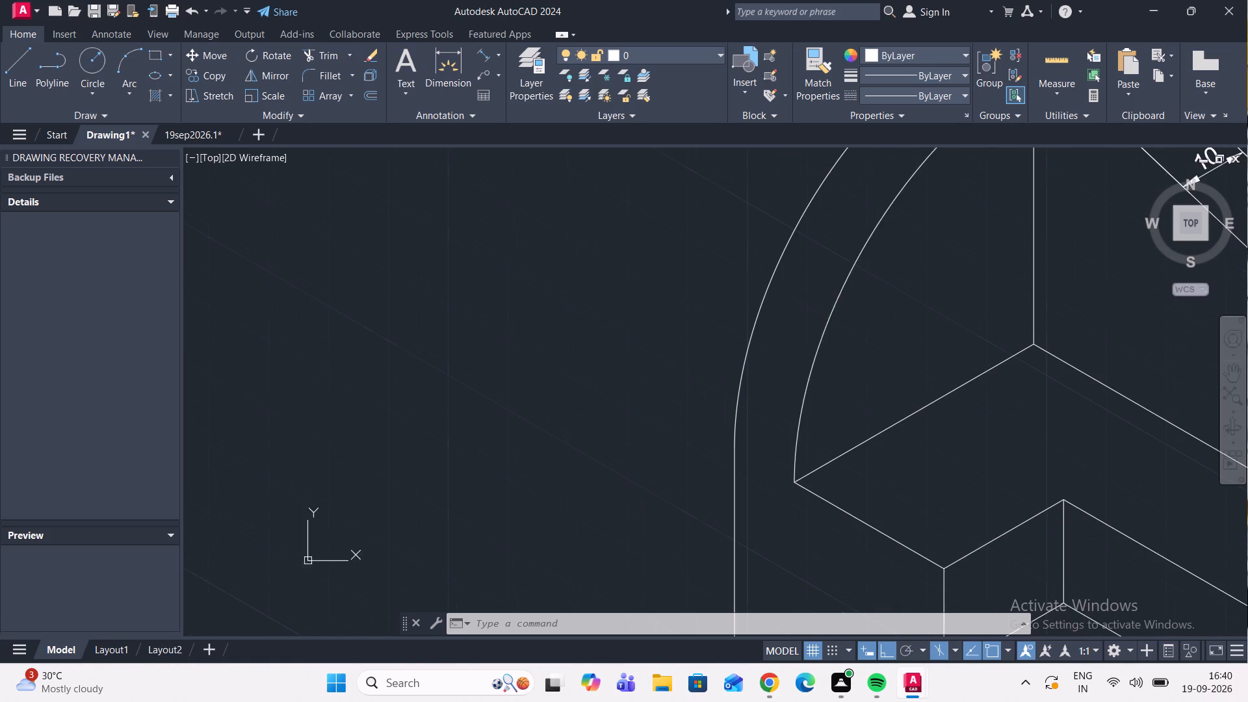
left_click(487, 57)
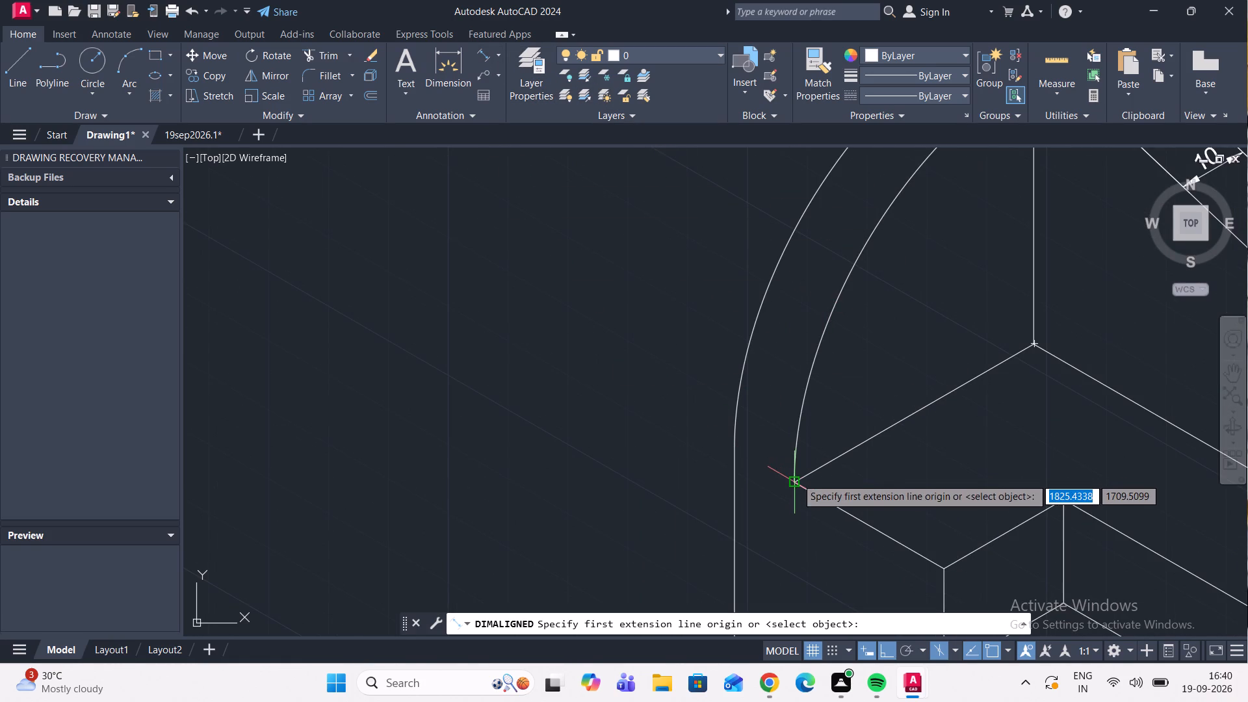
left_click(796, 482)
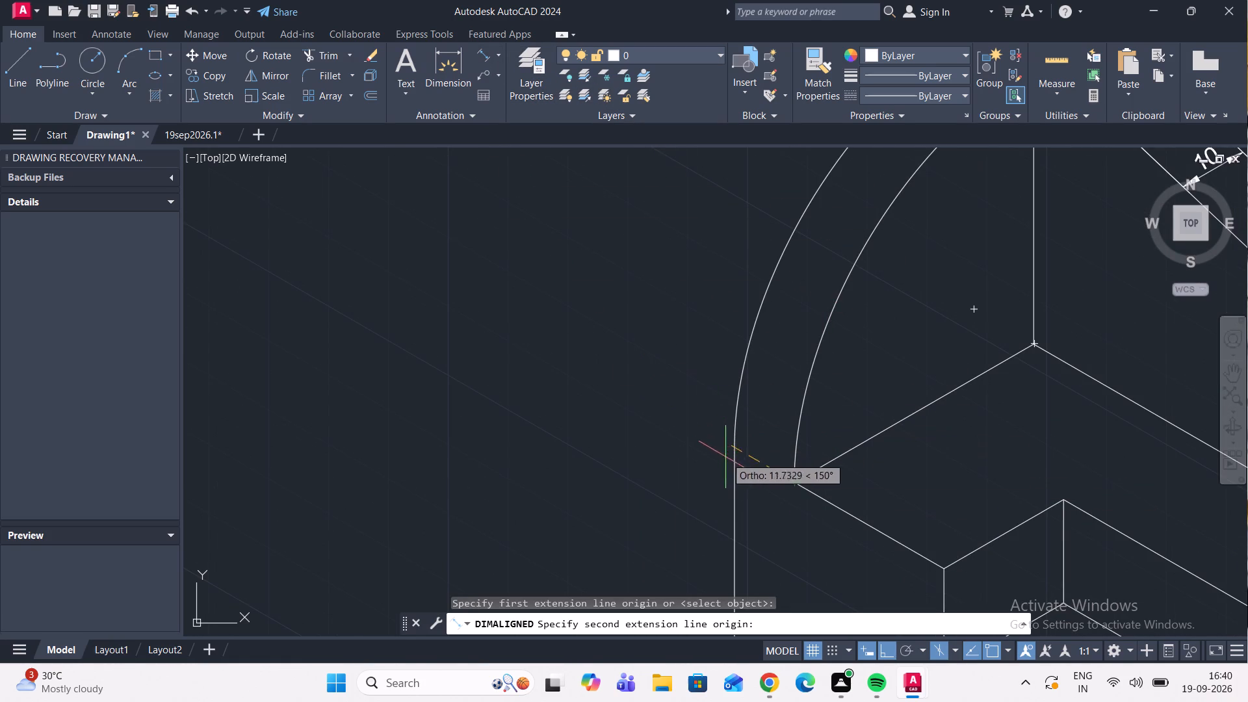
left_click(733, 443)
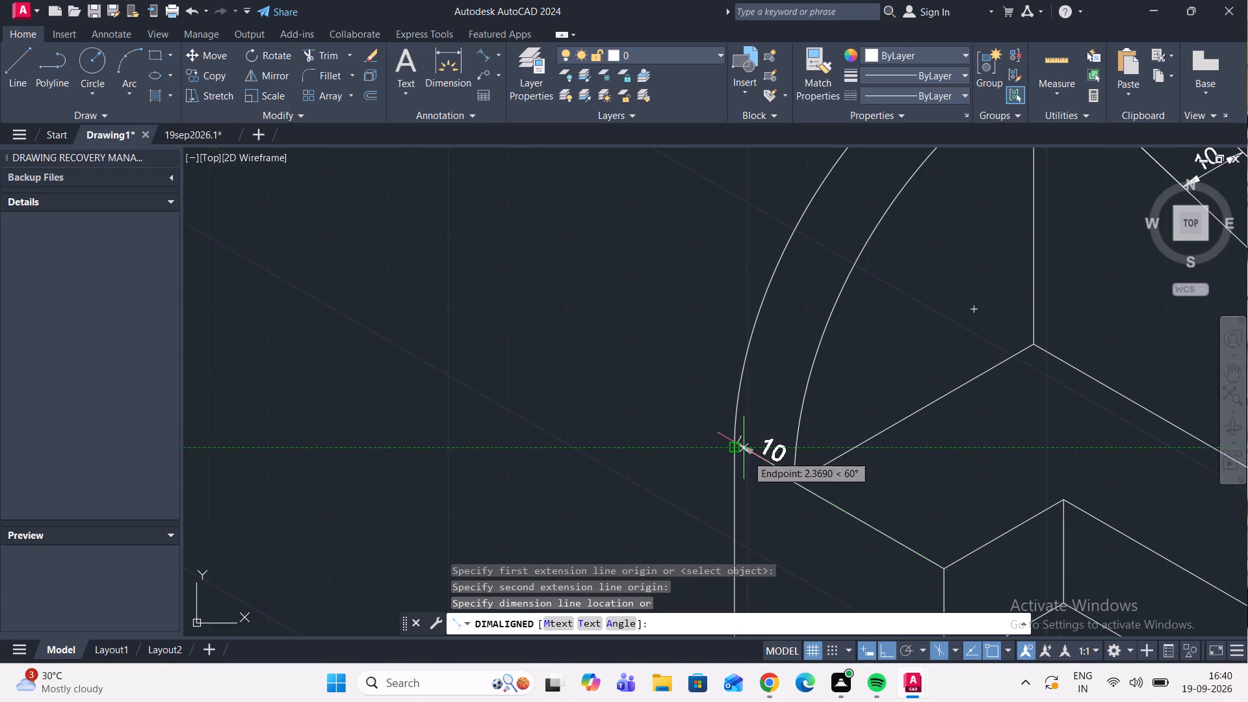
left_click(756, 540)
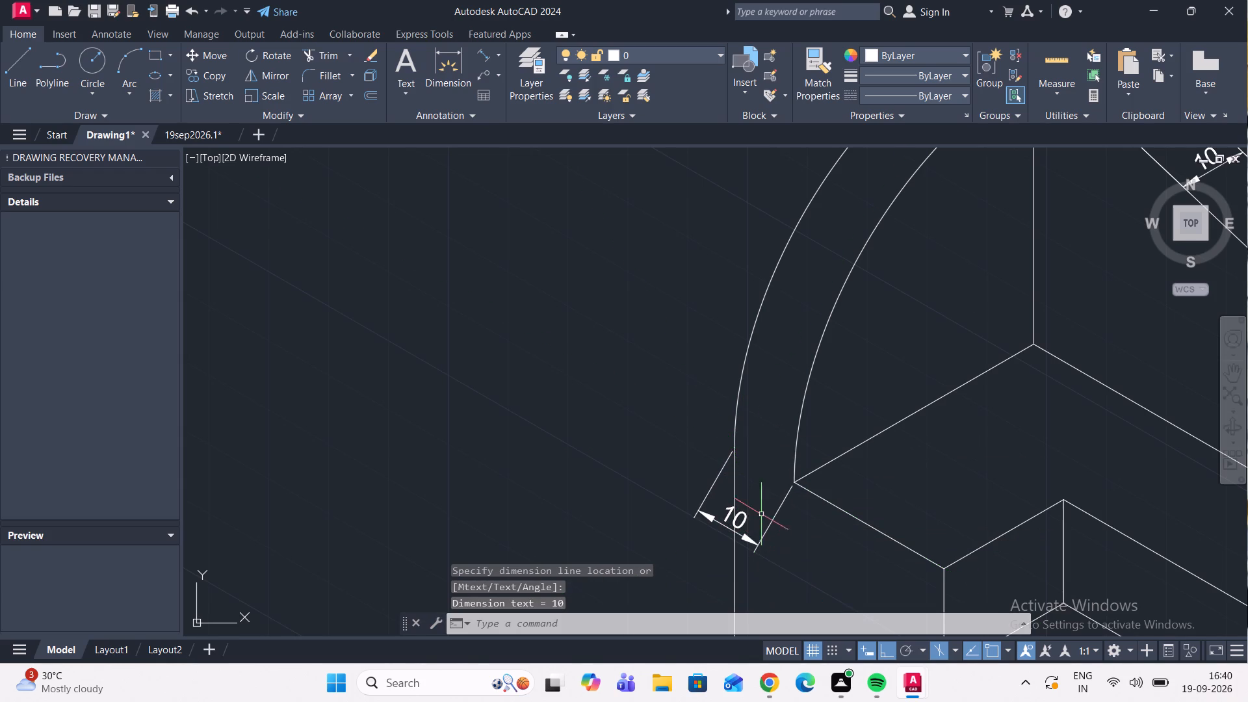
Oblique the curved wall's thickness dimension so its extension lines run vertically along the wall's outer edge.
middle_click_drag(764, 493, 799, 402)
left_click_drag(813, 454, 813, 447)
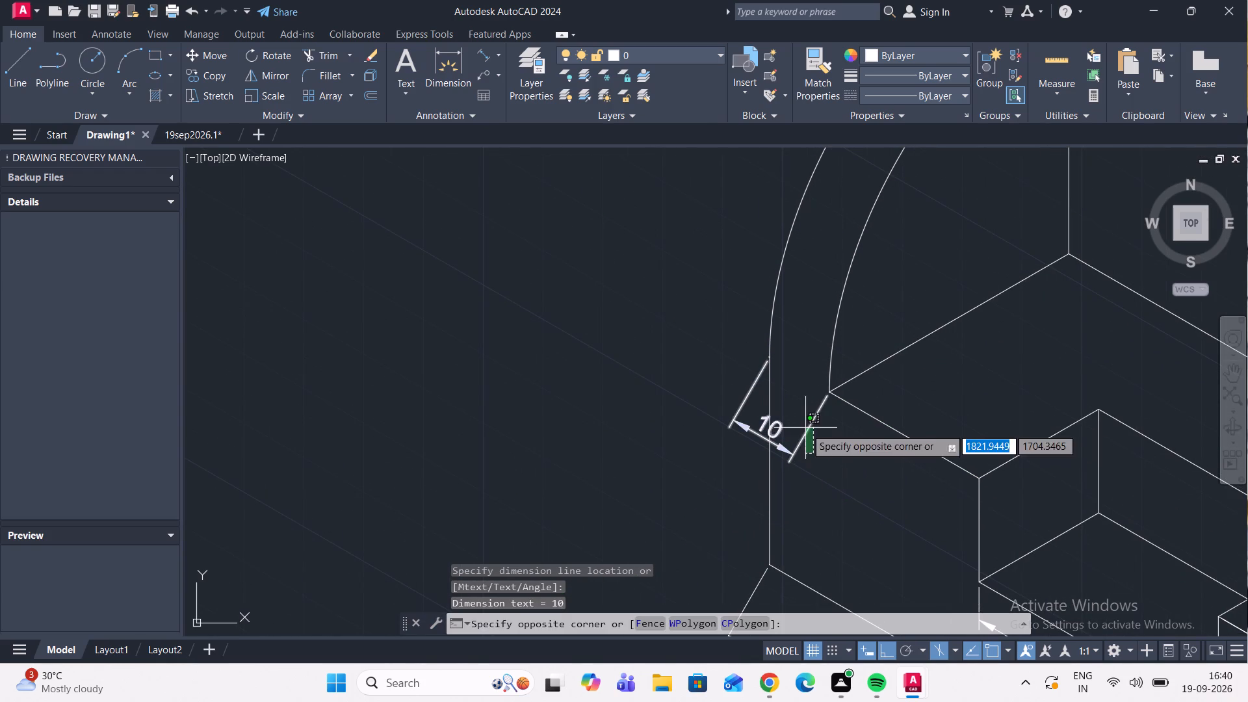
left_click(804, 425)
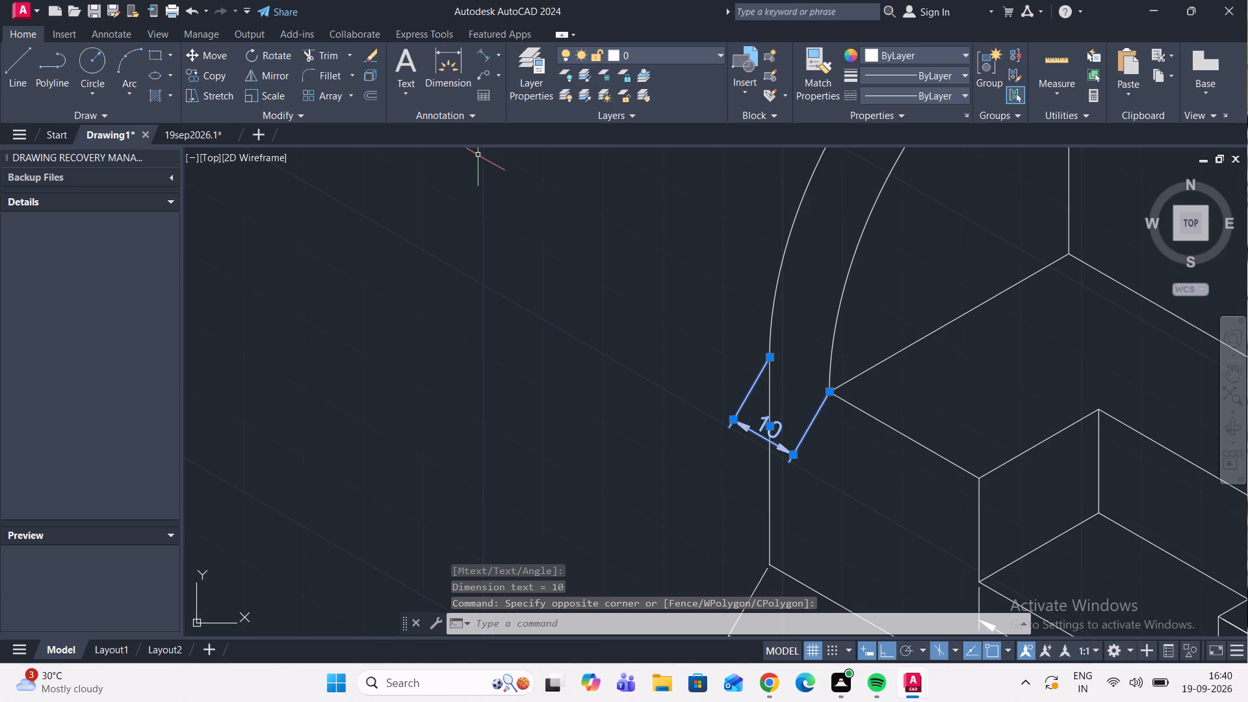
key("d")
key("i")
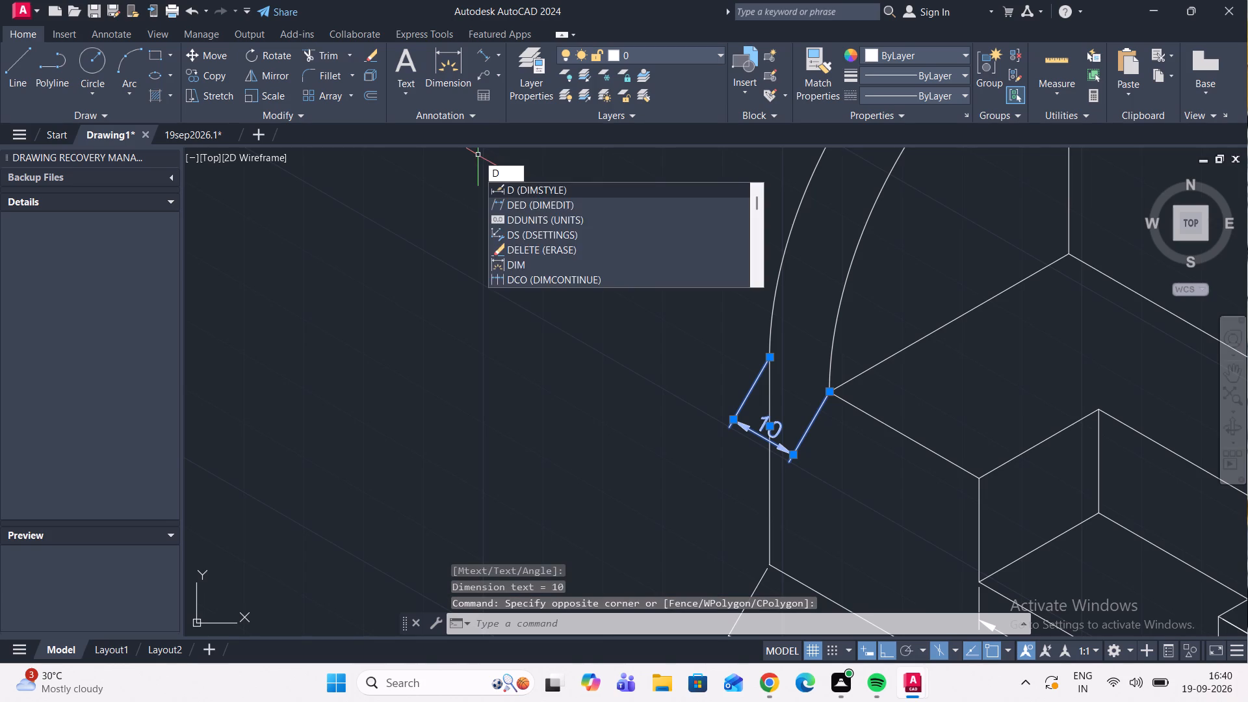
key("m")
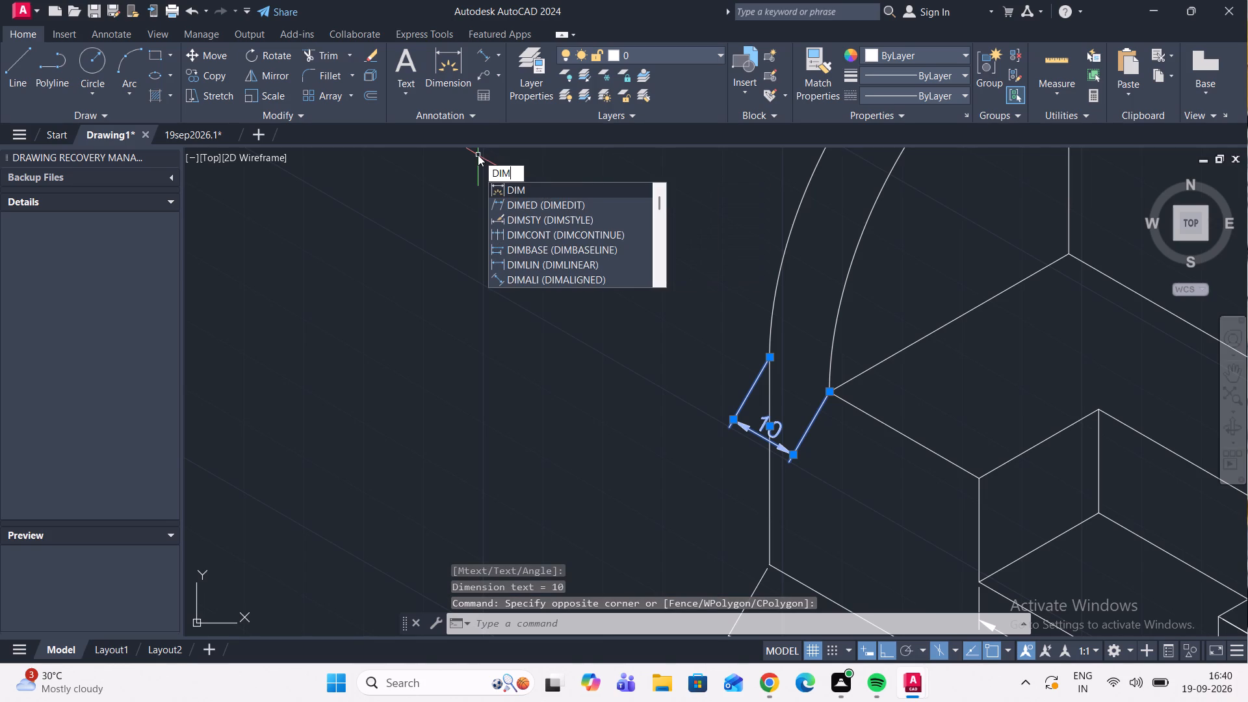
key("e")
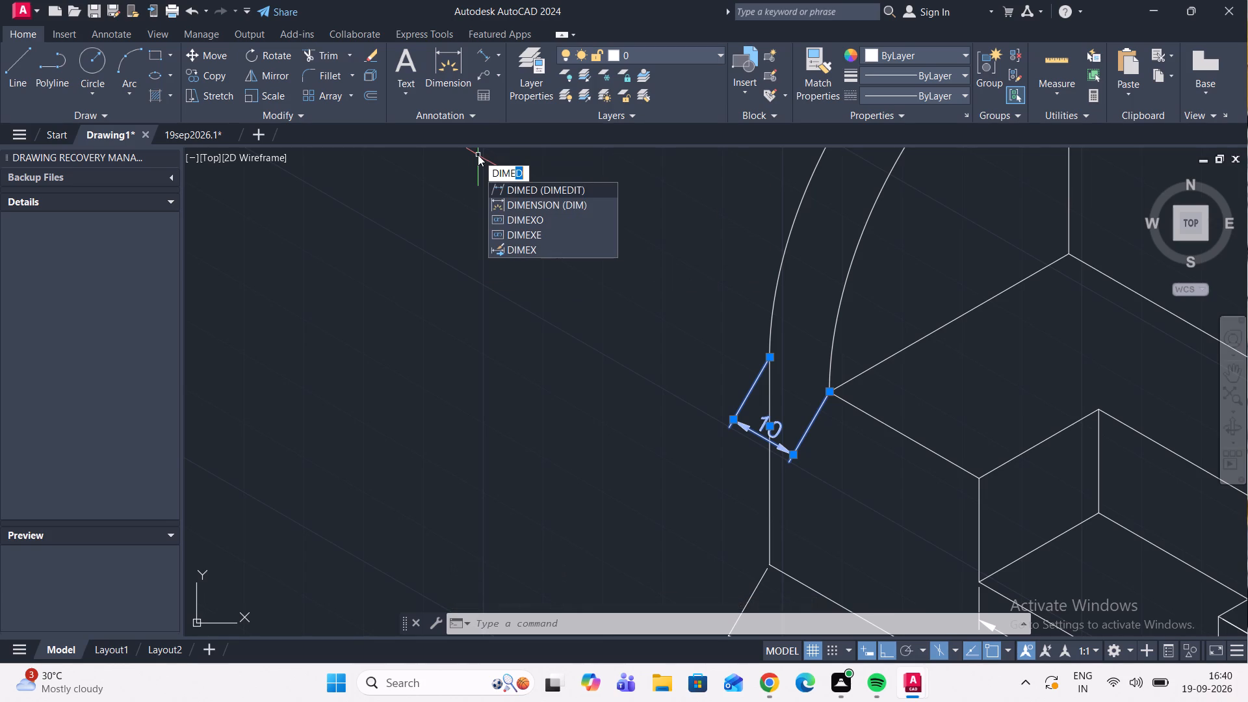
key("d")
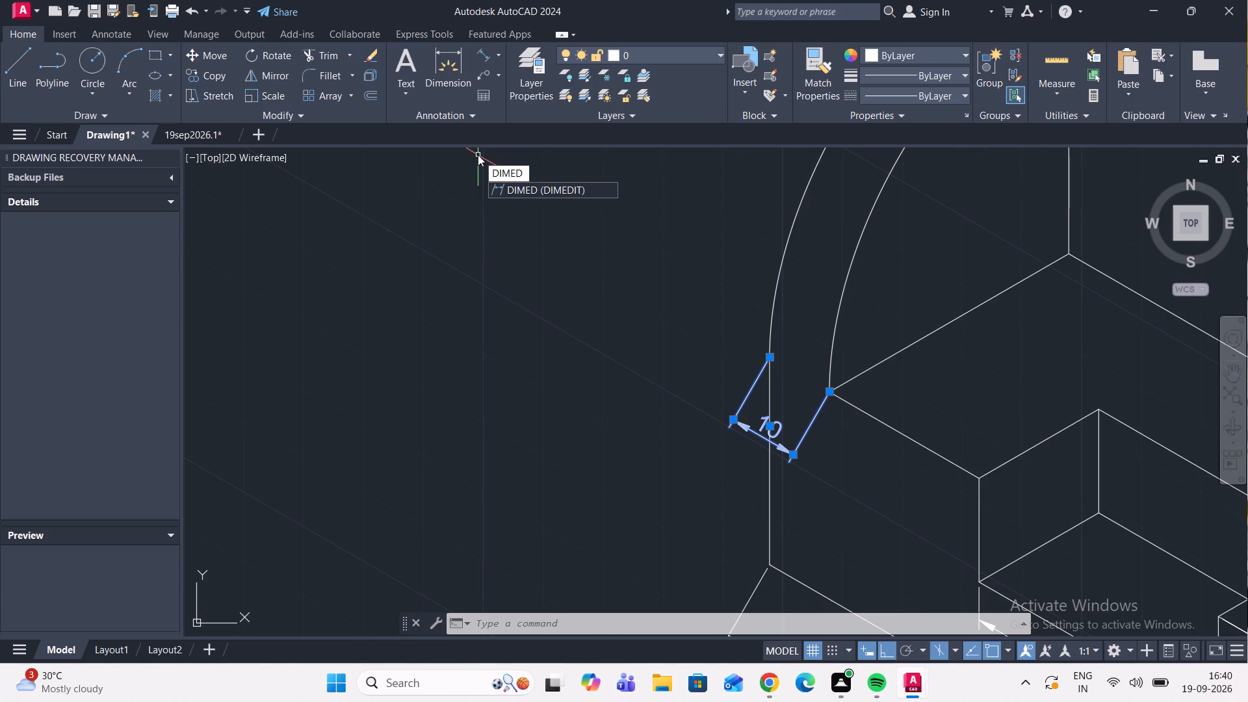
key("Return")
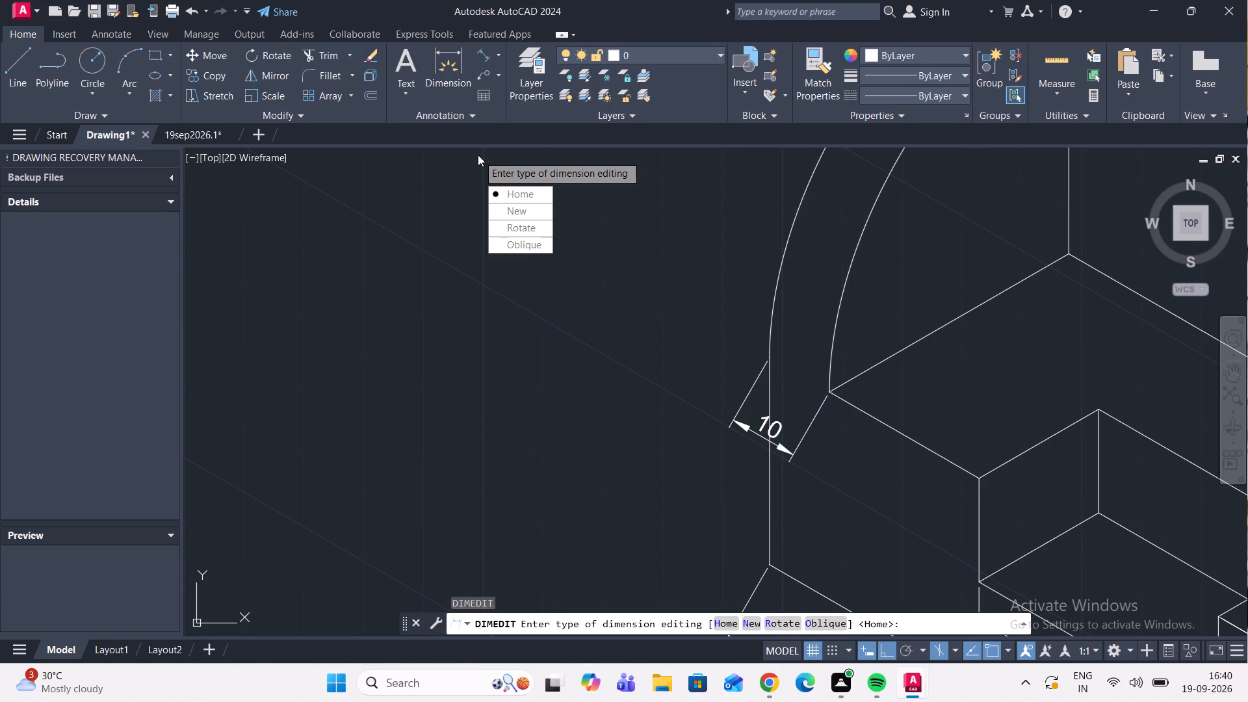
left_click_drag(532, 250, 478, 155)
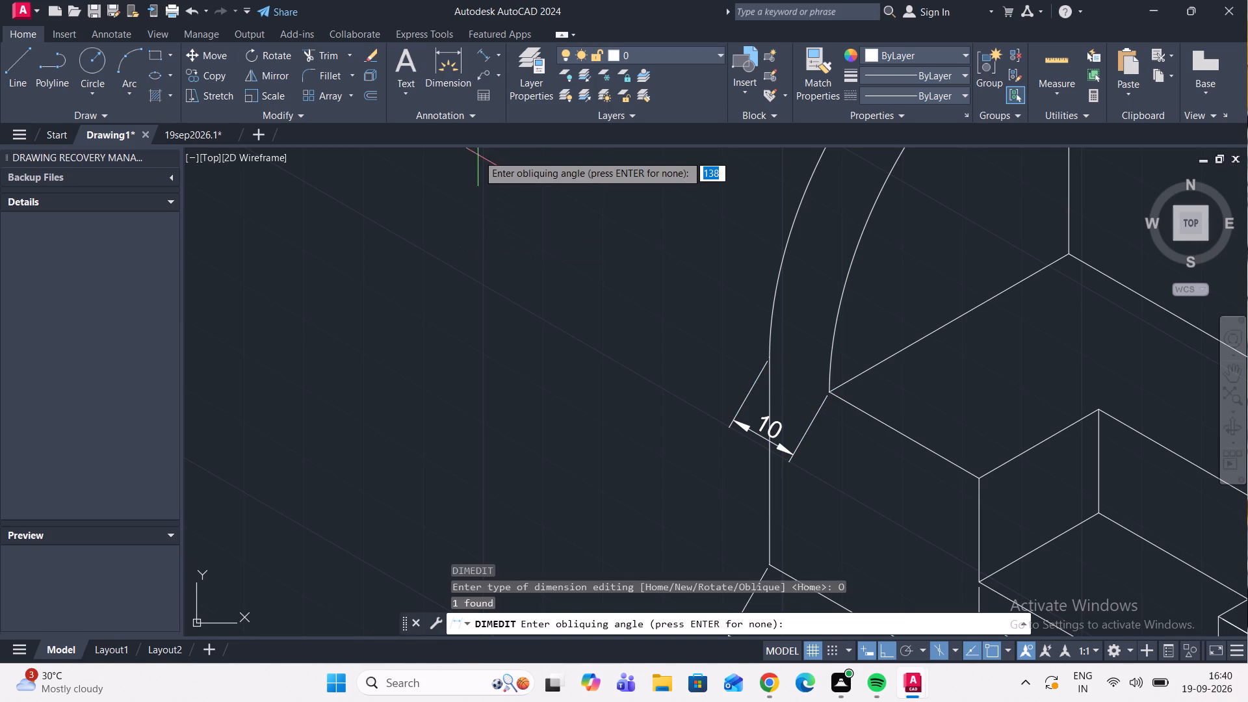
scroll(764, 337, "down", 2)
scroll(777, 366, "up", 3)
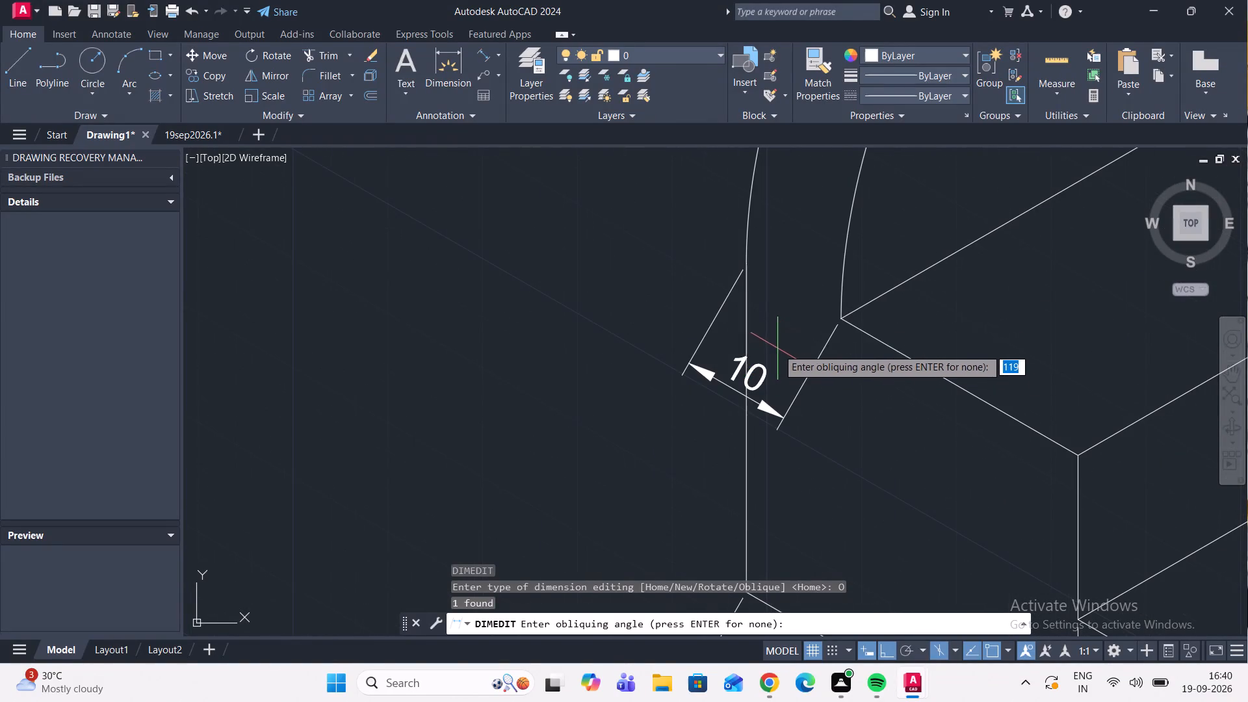
left_click(746, 272)
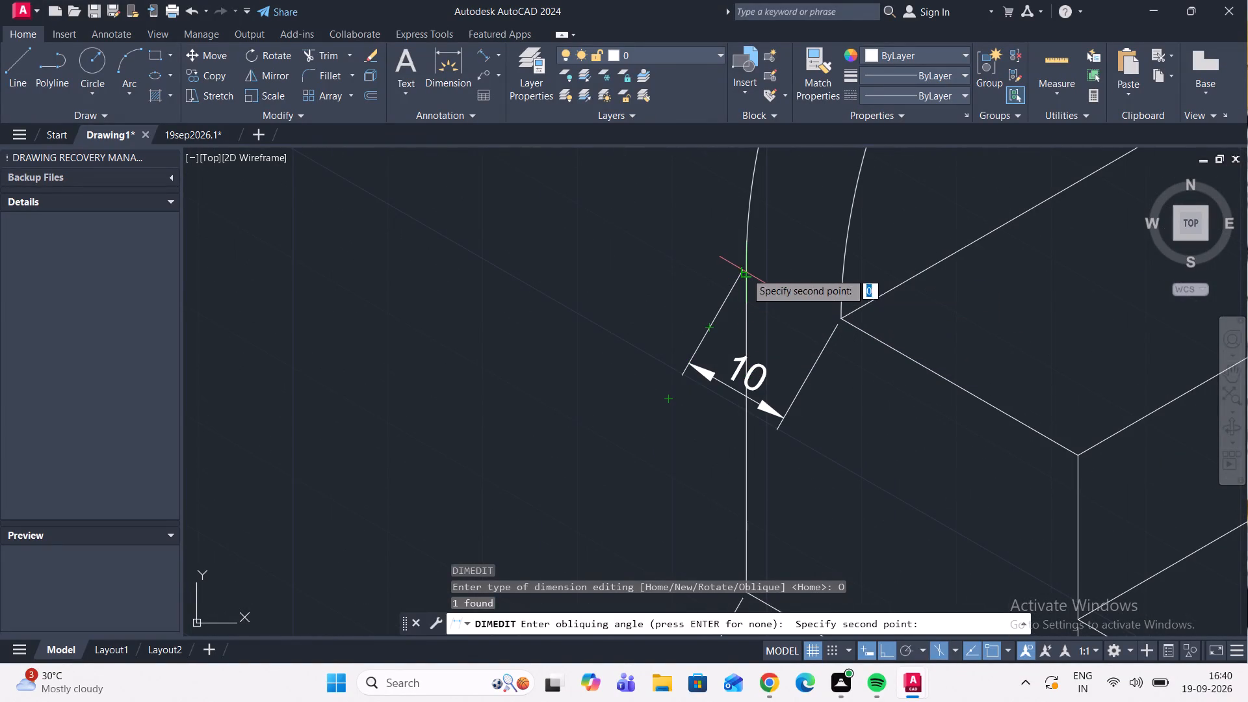
left_click(745, 519)
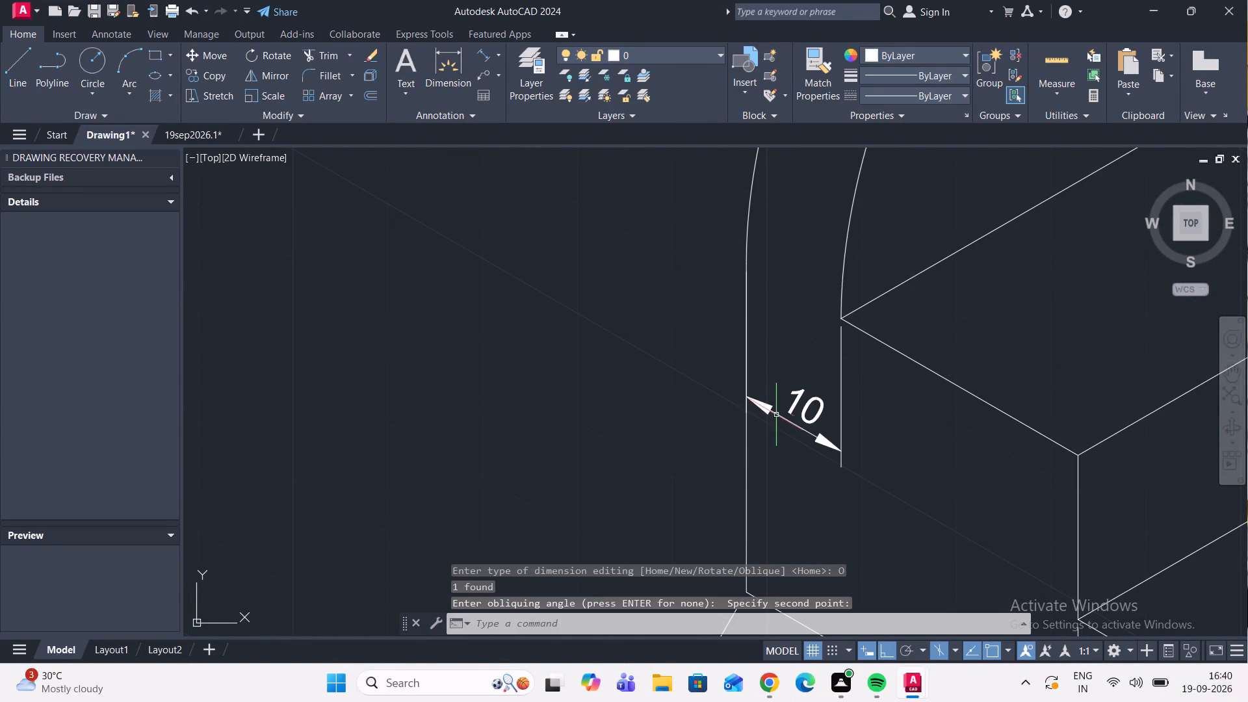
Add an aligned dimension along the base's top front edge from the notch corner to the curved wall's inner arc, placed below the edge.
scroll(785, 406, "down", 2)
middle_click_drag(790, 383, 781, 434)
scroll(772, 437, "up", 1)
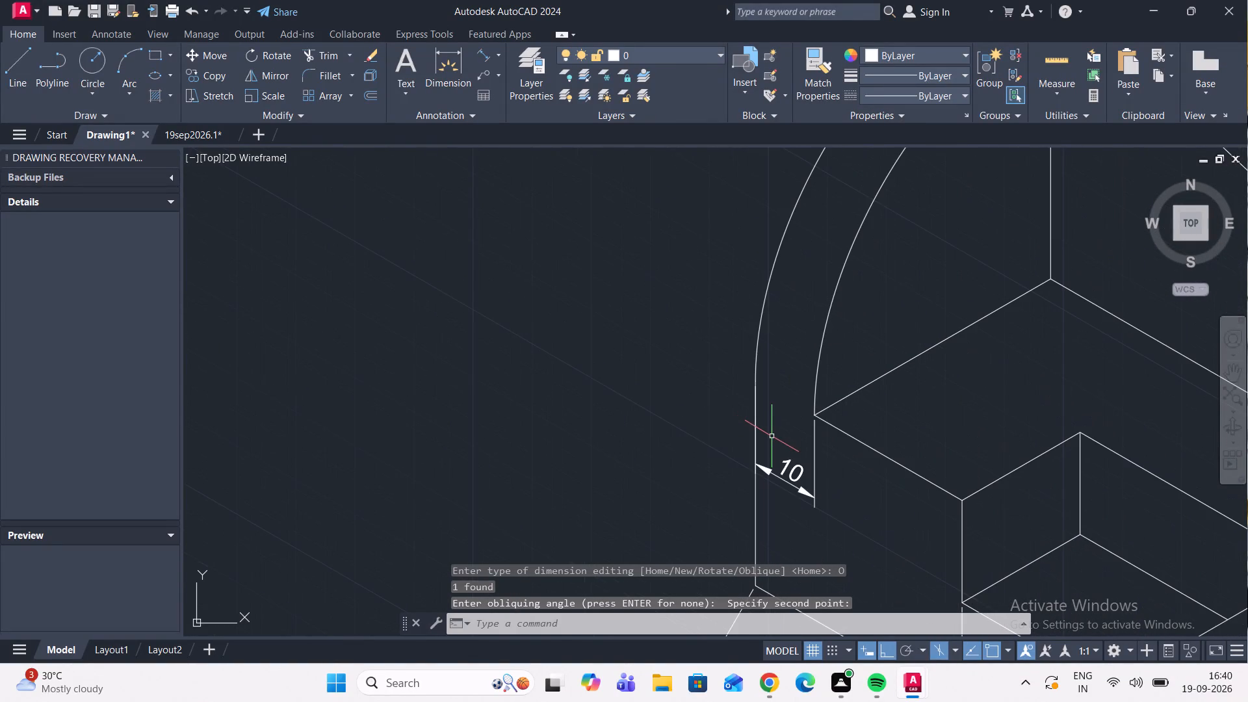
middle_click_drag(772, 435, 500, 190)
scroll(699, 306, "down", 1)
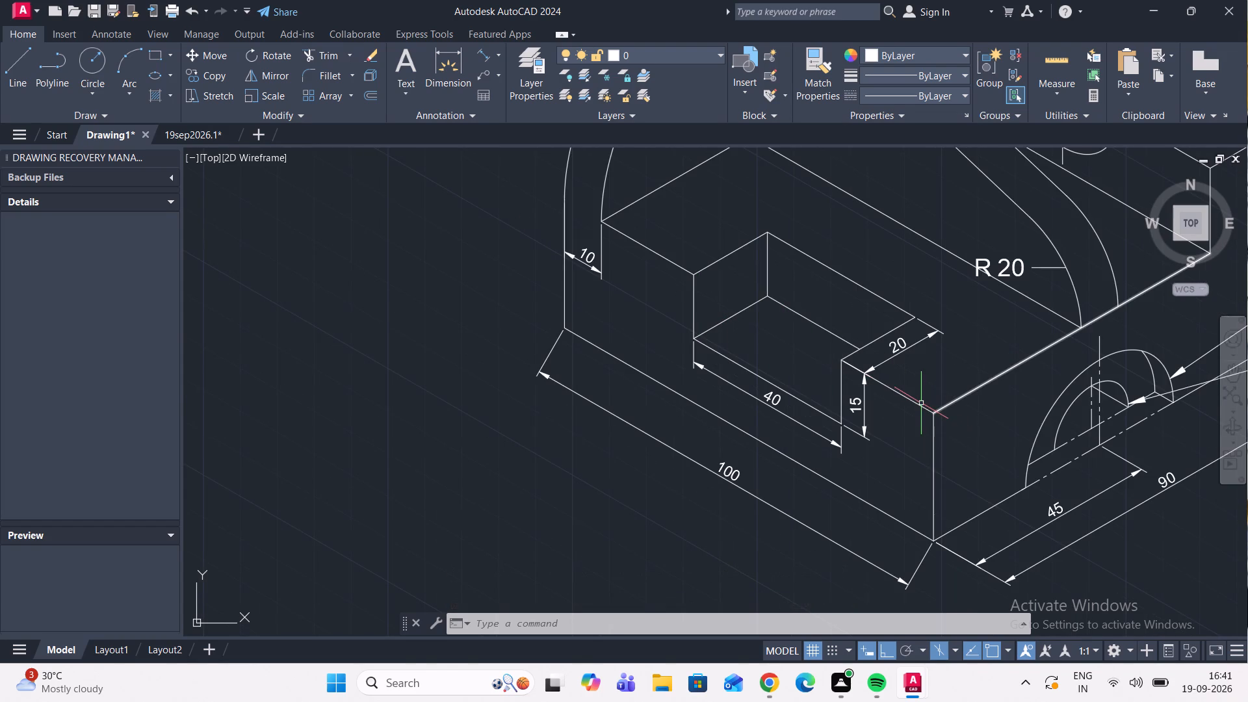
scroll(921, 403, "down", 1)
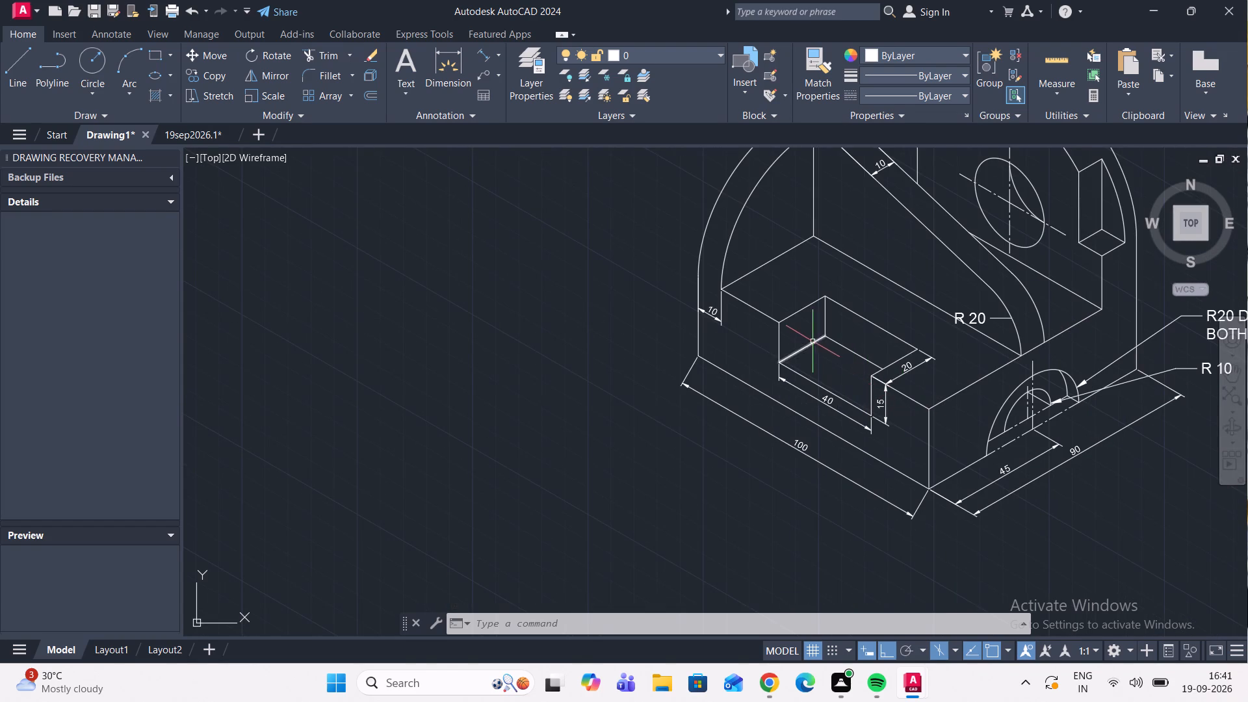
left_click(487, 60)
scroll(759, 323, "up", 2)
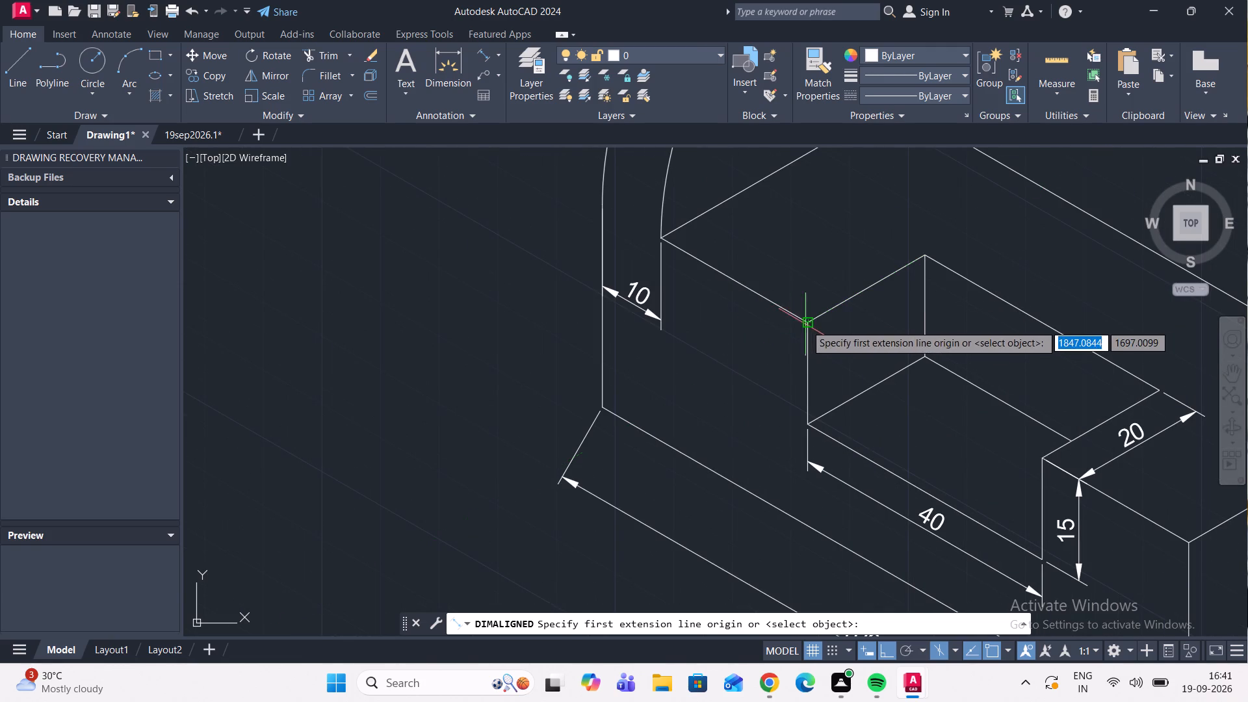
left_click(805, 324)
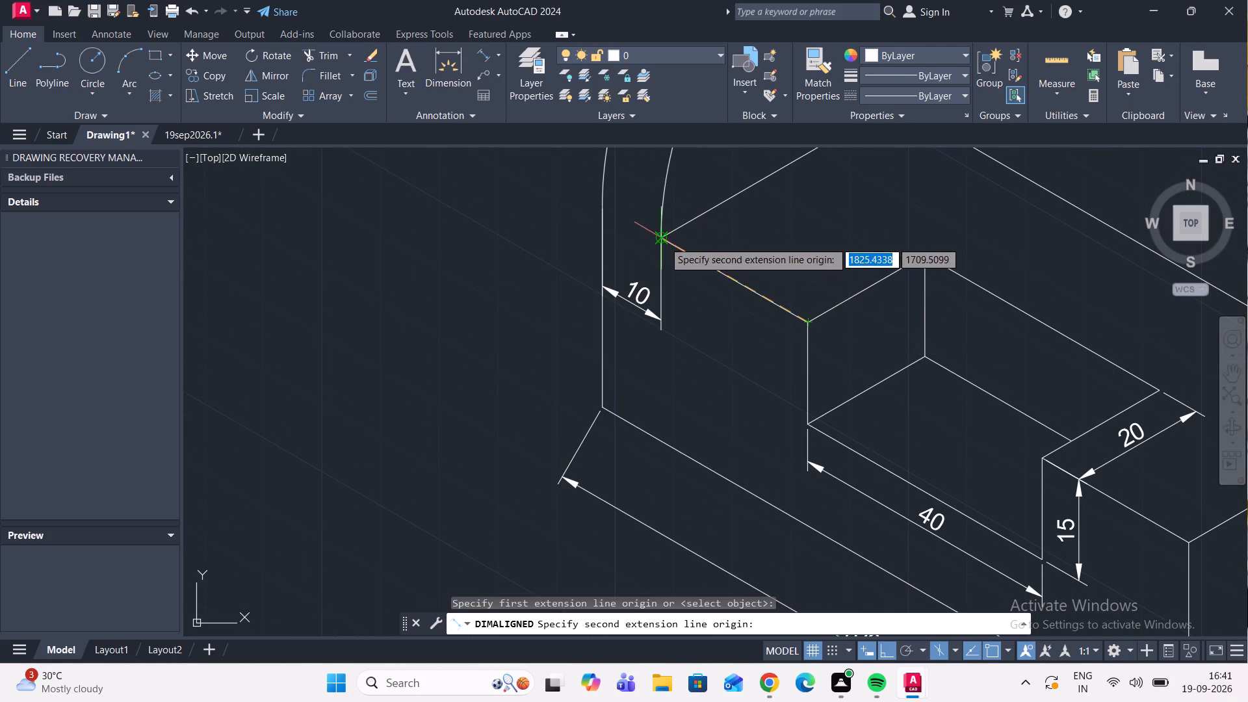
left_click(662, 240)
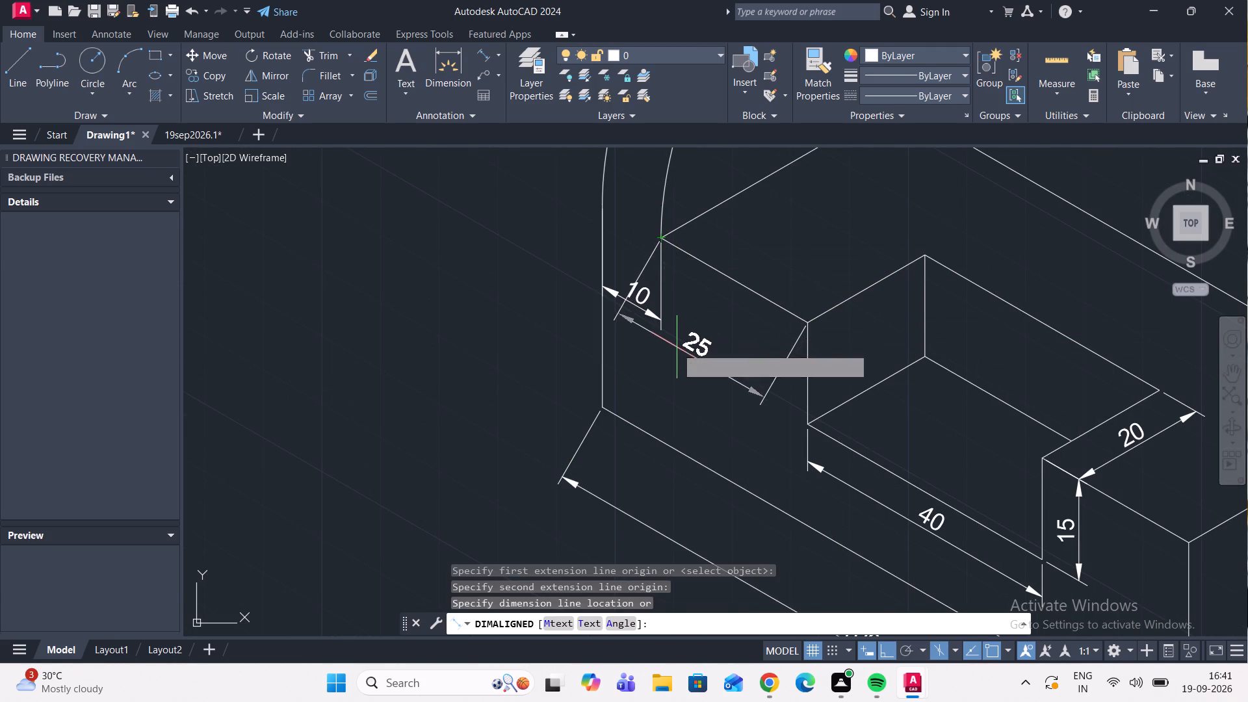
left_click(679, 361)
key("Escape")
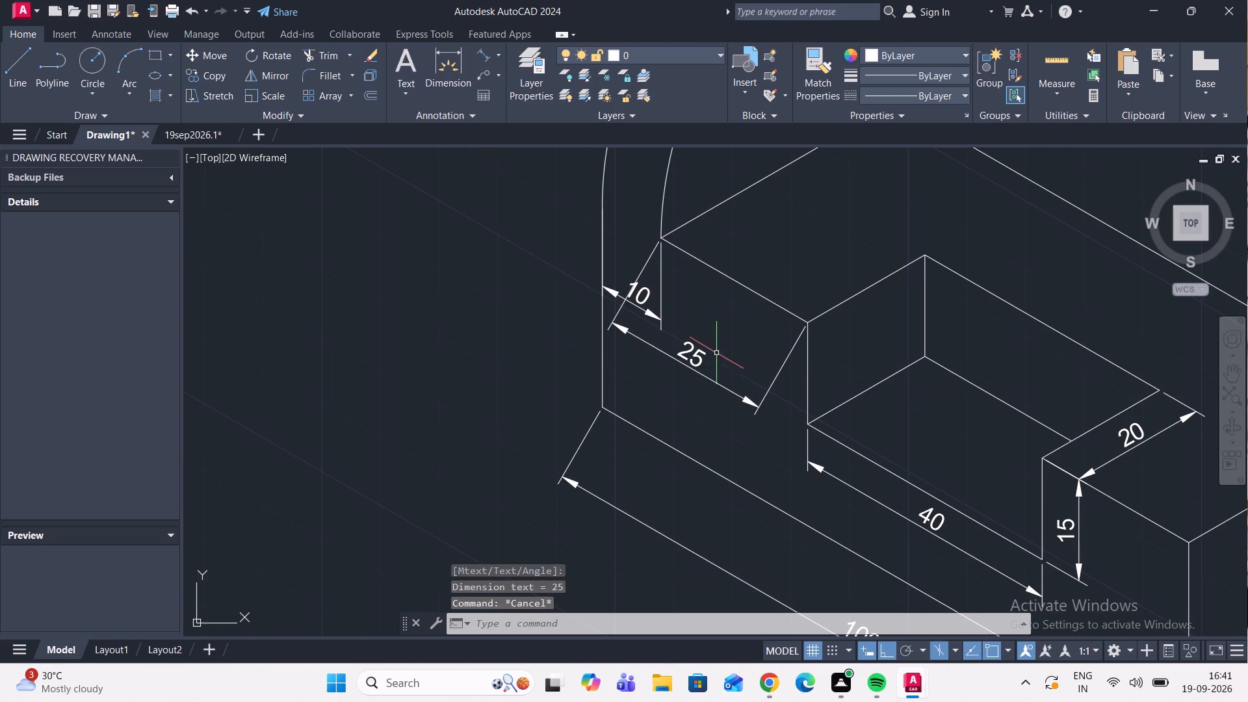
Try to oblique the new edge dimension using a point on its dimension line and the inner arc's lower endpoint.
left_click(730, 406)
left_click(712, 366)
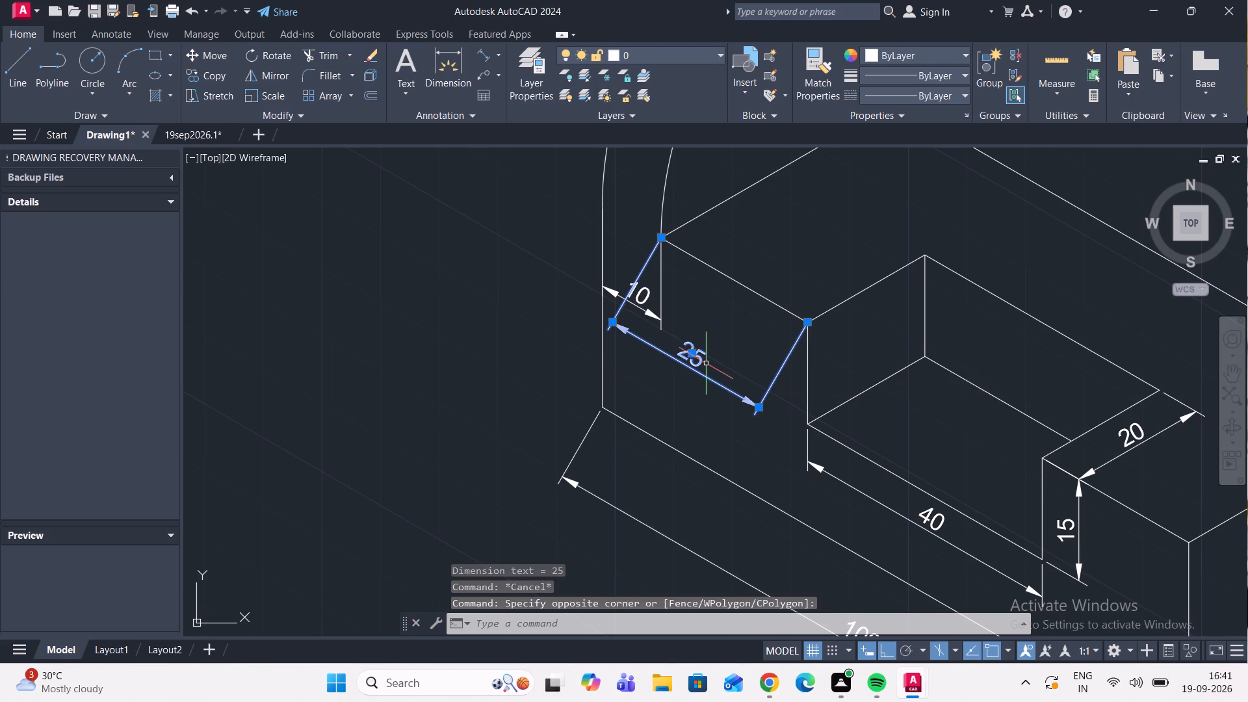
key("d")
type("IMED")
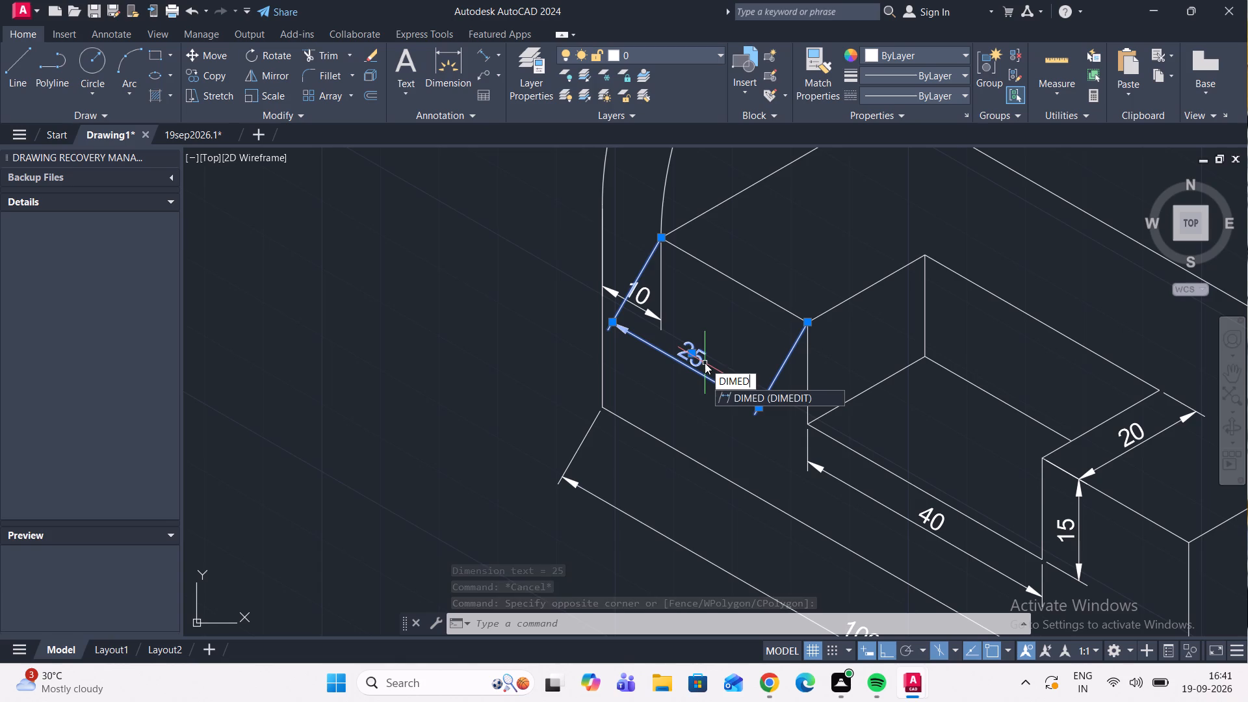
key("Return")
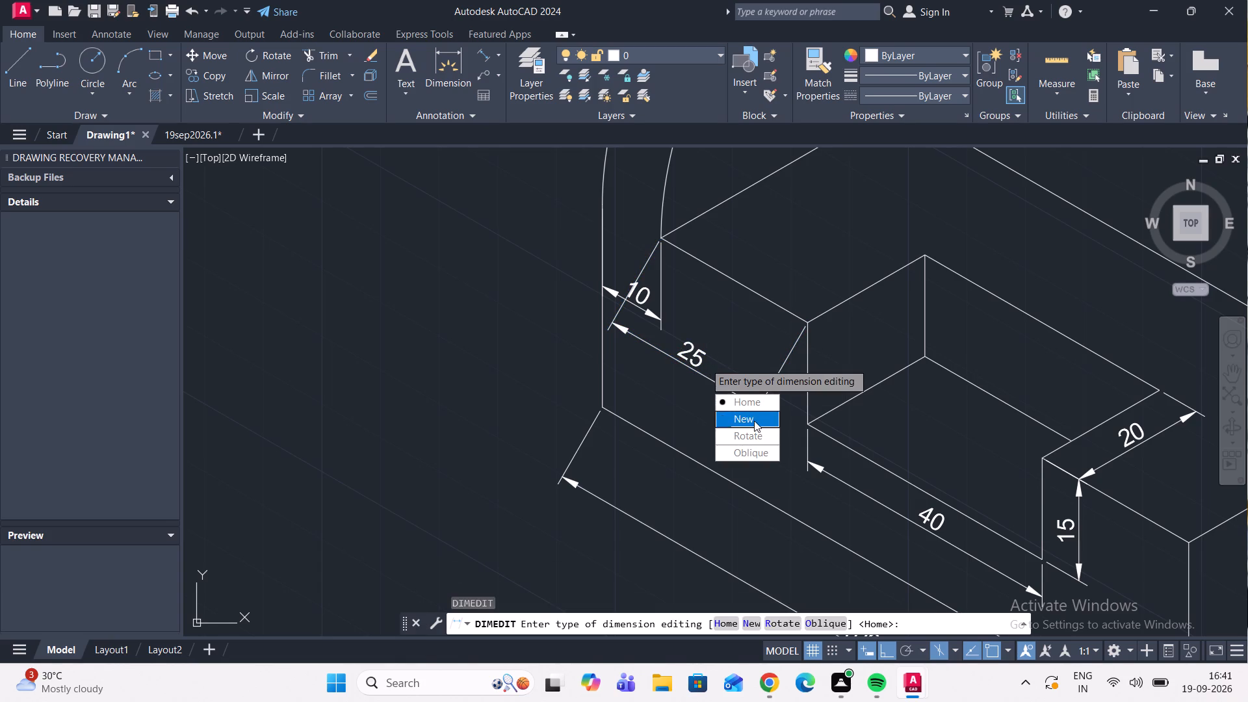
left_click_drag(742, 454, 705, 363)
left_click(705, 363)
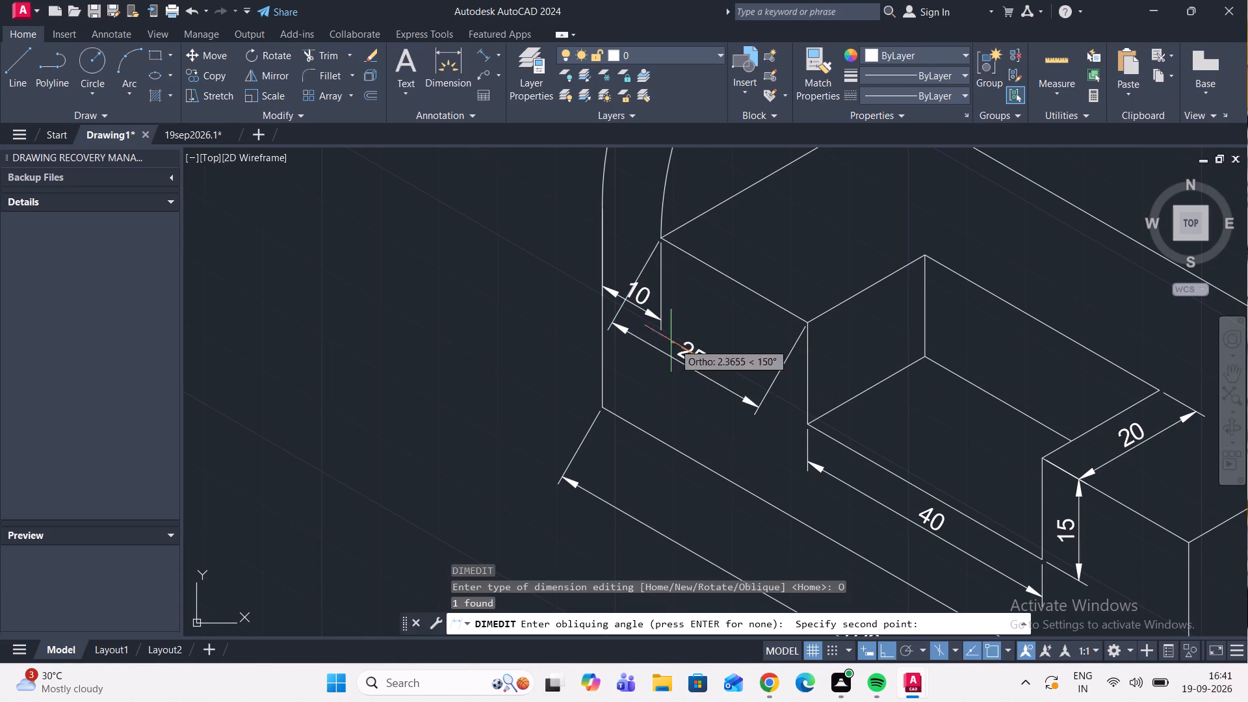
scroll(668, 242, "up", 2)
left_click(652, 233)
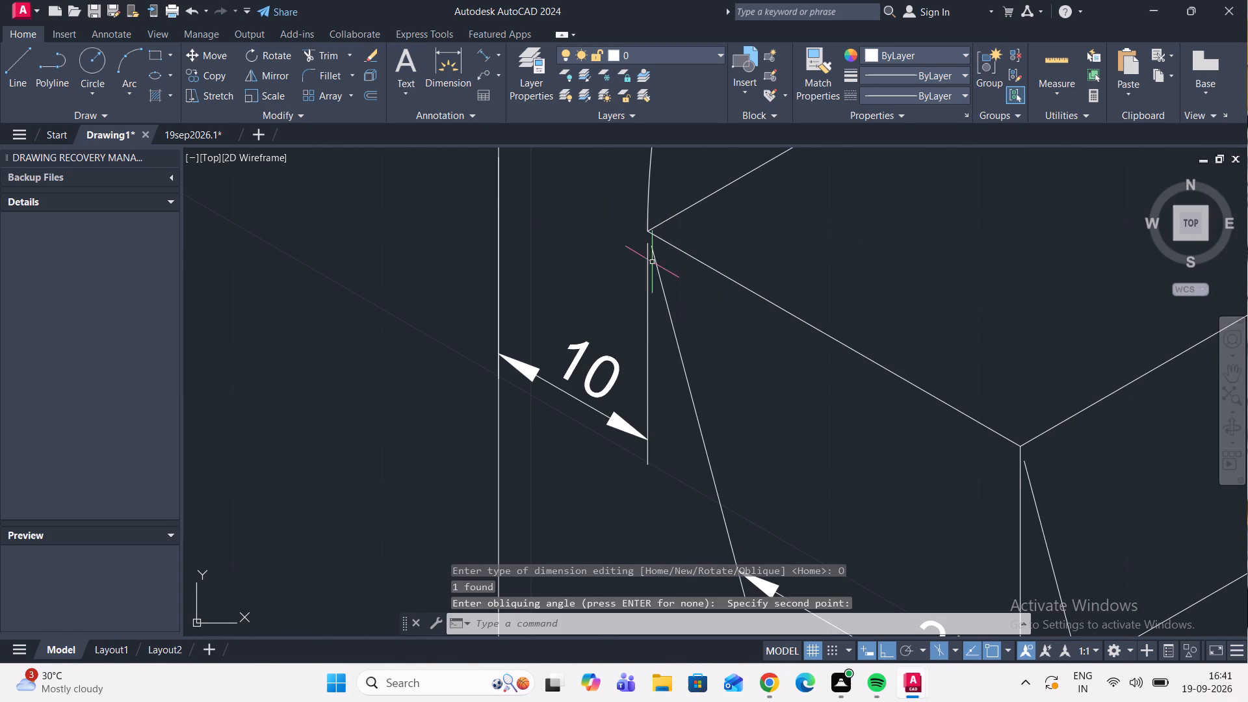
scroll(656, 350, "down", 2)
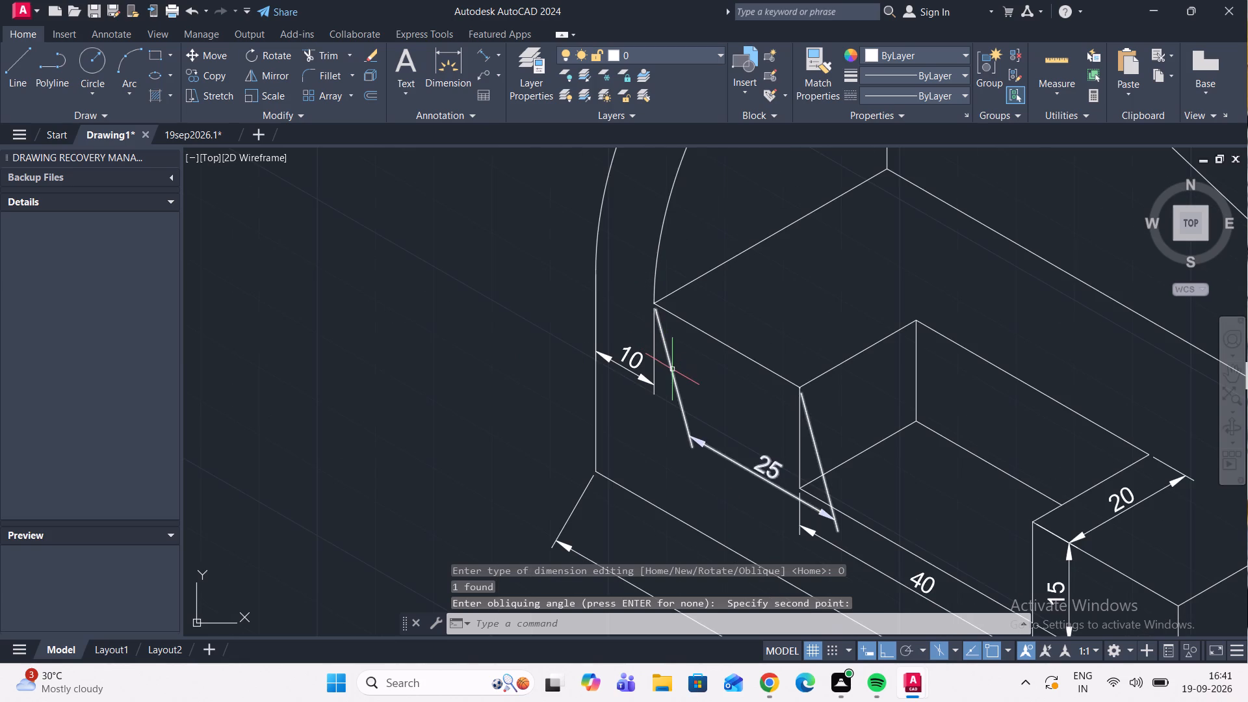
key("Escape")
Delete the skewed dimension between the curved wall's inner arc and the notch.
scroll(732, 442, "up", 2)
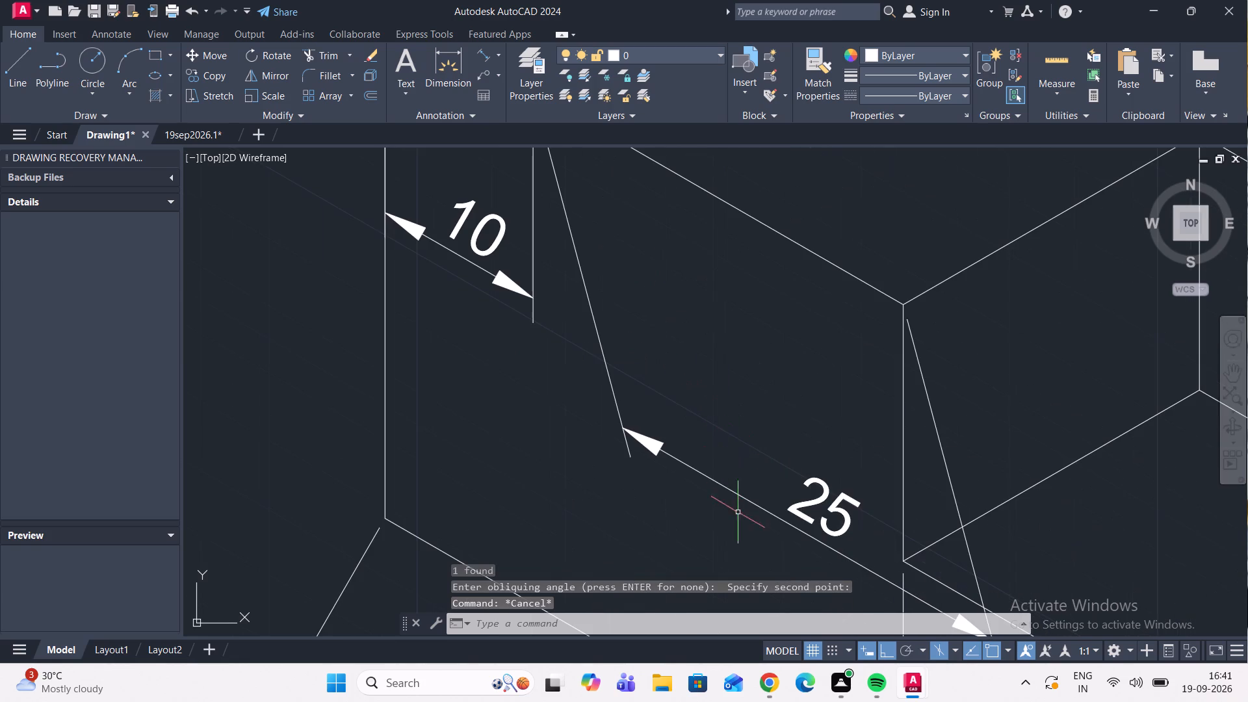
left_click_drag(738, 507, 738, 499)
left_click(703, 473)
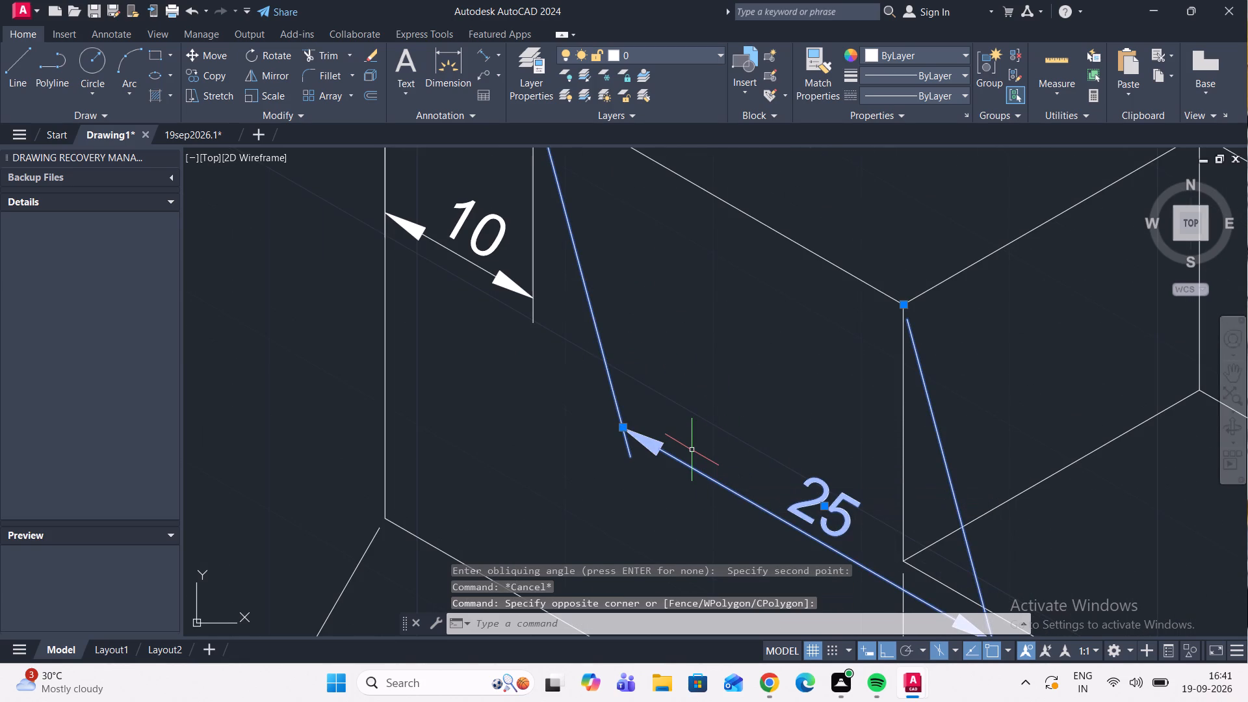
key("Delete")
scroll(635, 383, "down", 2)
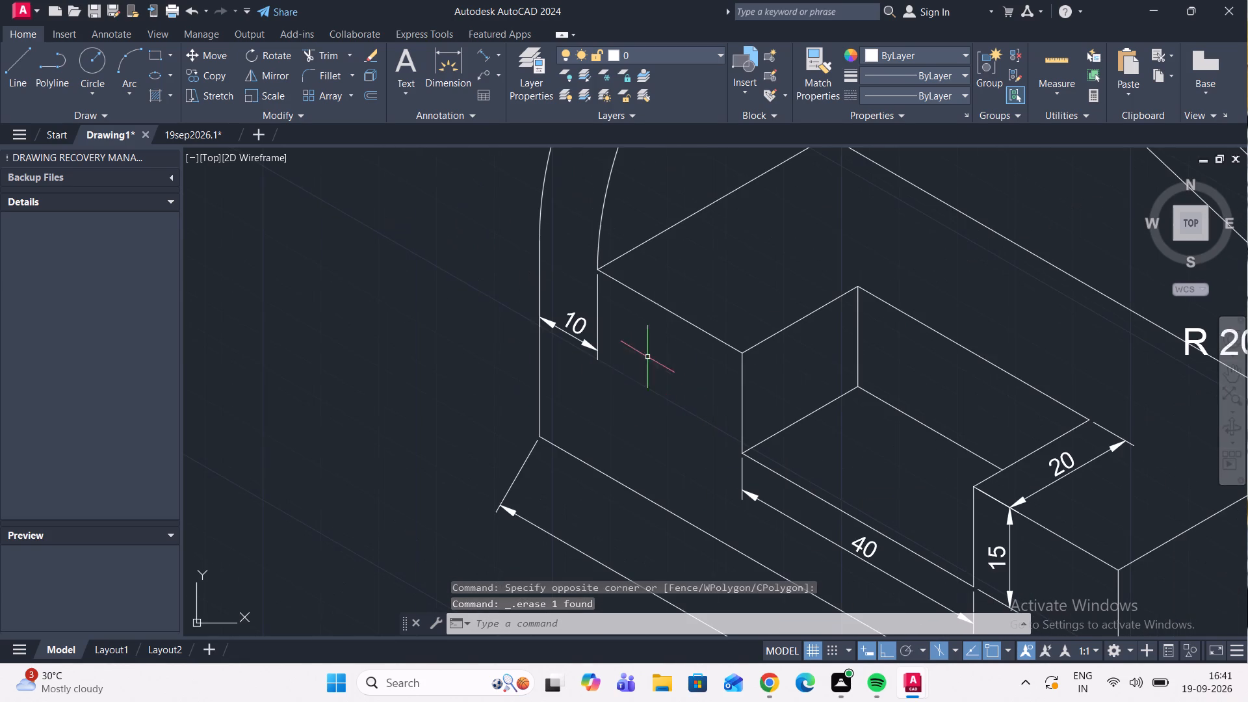
Add an aligned dimension from the inner arc's lower endpoint to the notch's upper corner, placed below the top front edge.
left_click(486, 62)
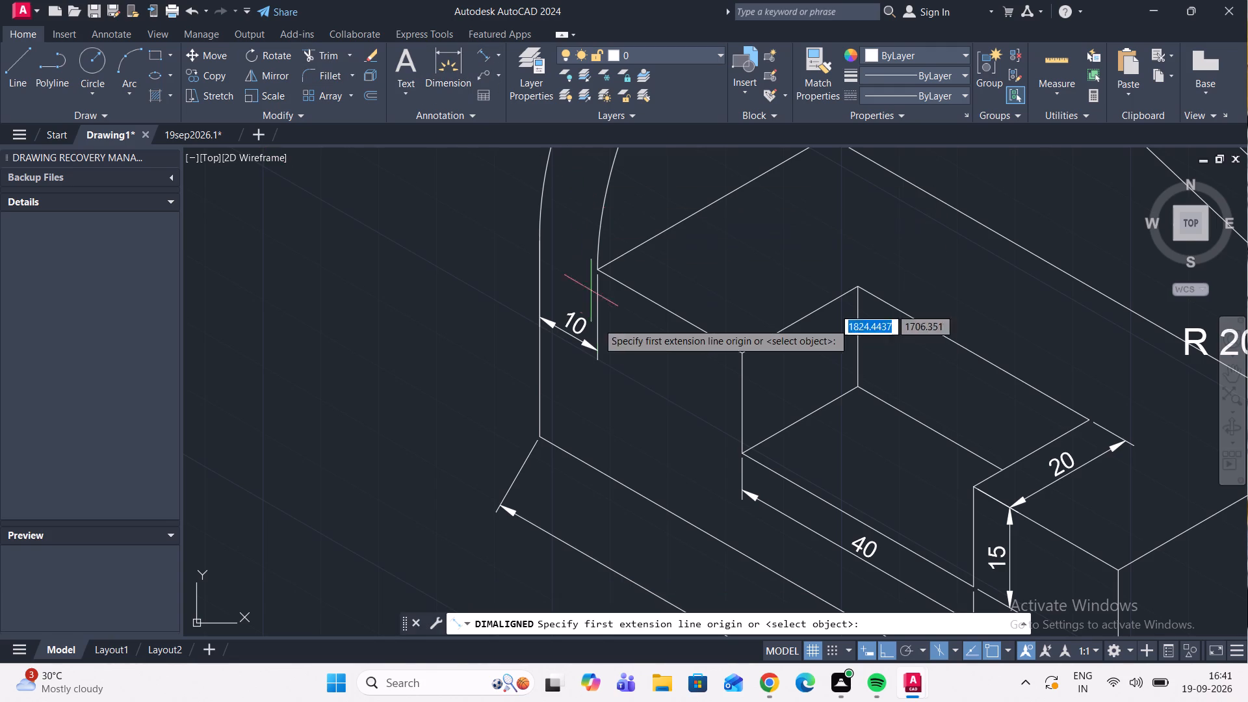
scroll(607, 287, "up", 2)
left_click(584, 247)
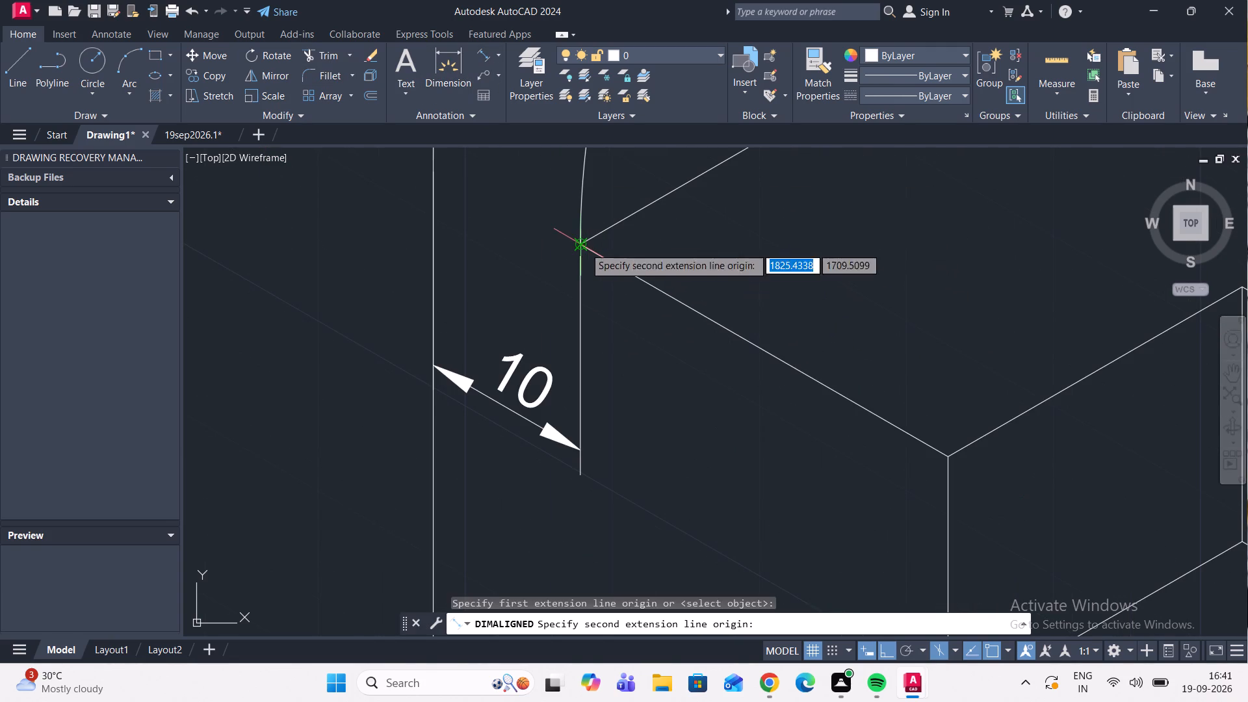
left_click(951, 456)
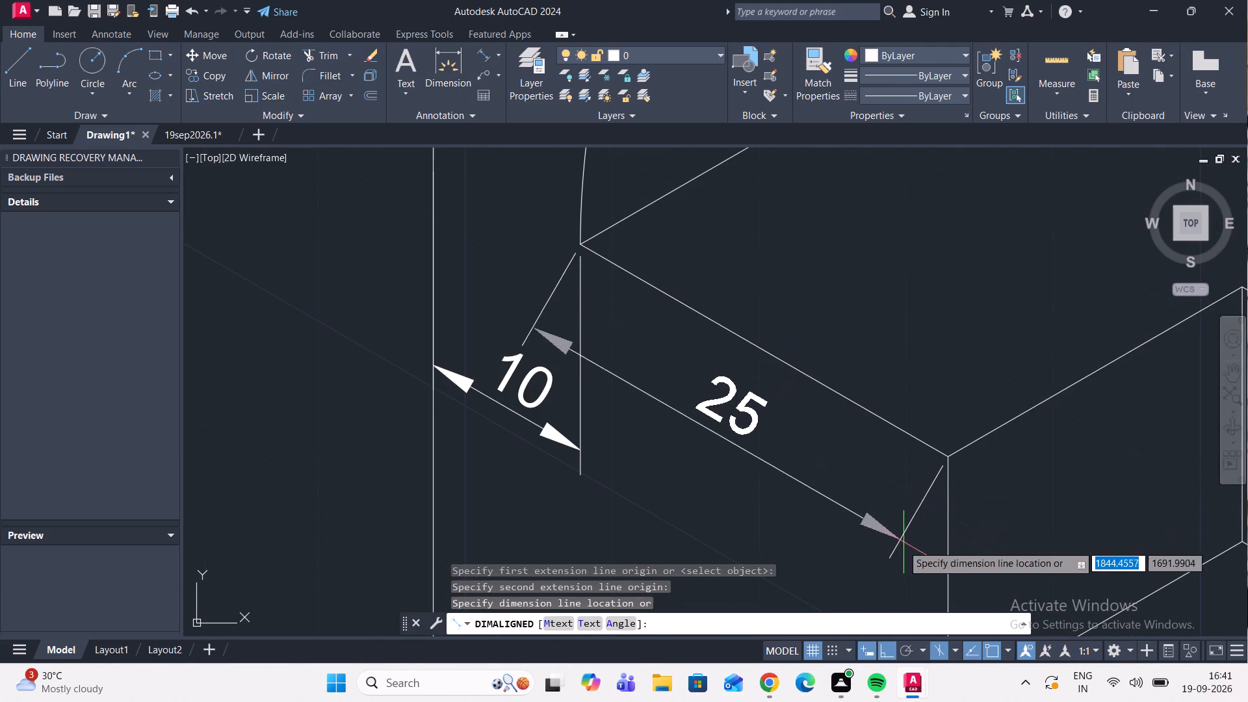
left_click(883, 621)
left_click(842, 588)
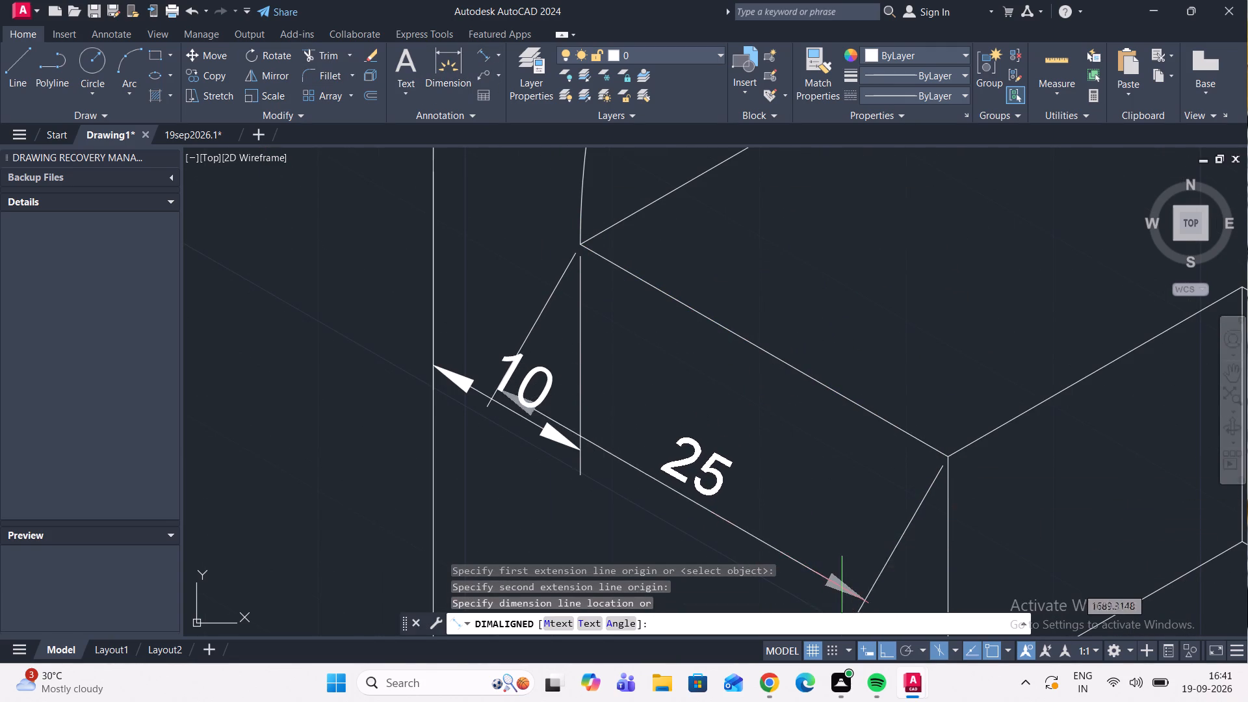
Oblique the aligned dimension between the inner arc and the notch along the notch's vertical corner edge.
left_click(651, 480)
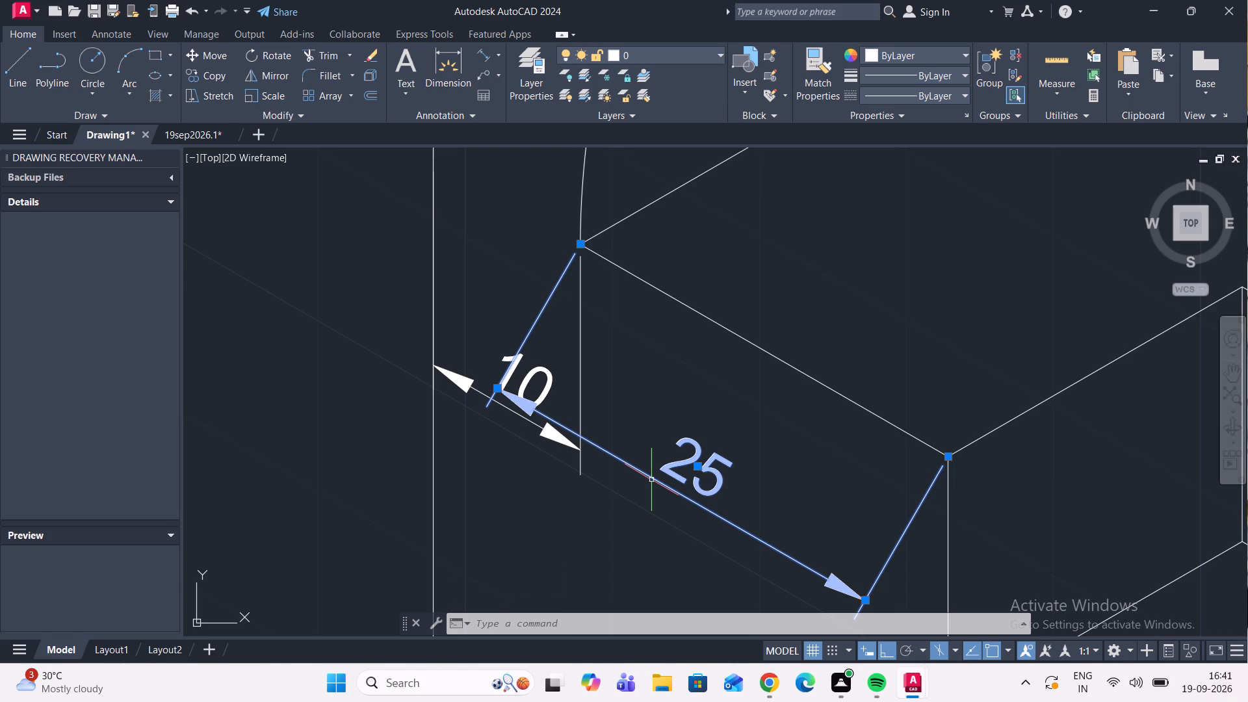
key("d")
type("IM")
key("e")
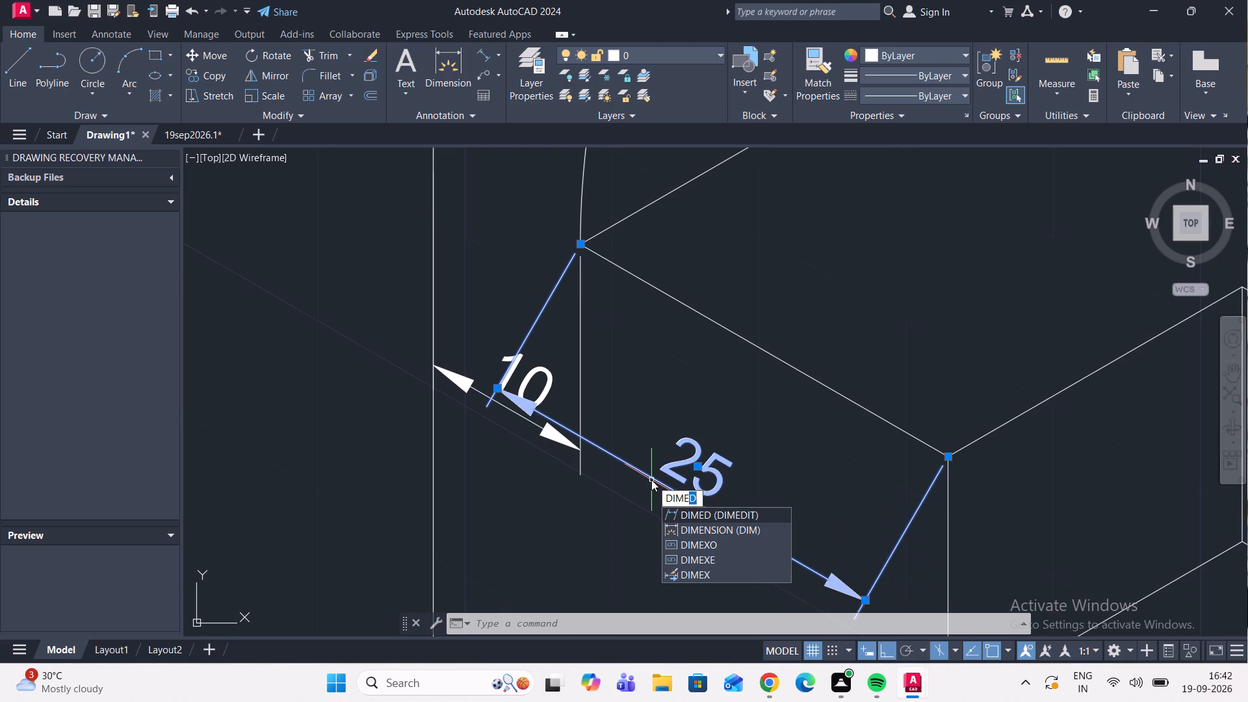
left_click(651, 480)
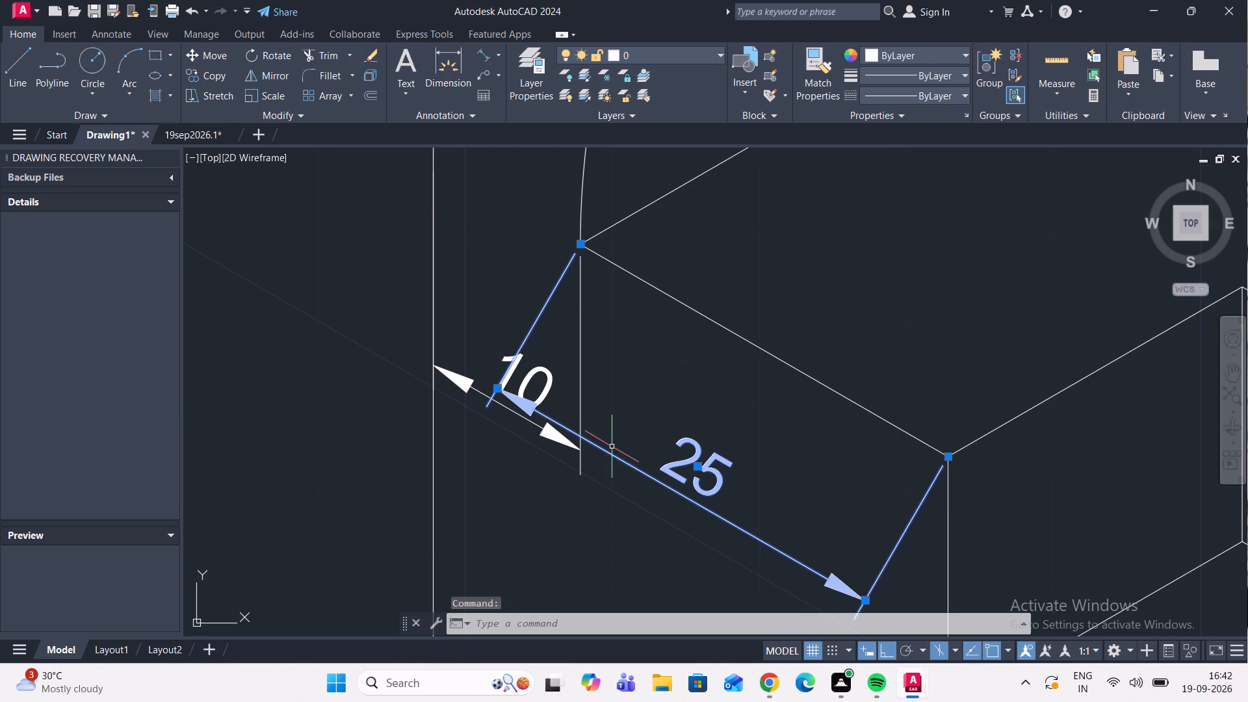
type("DIM")
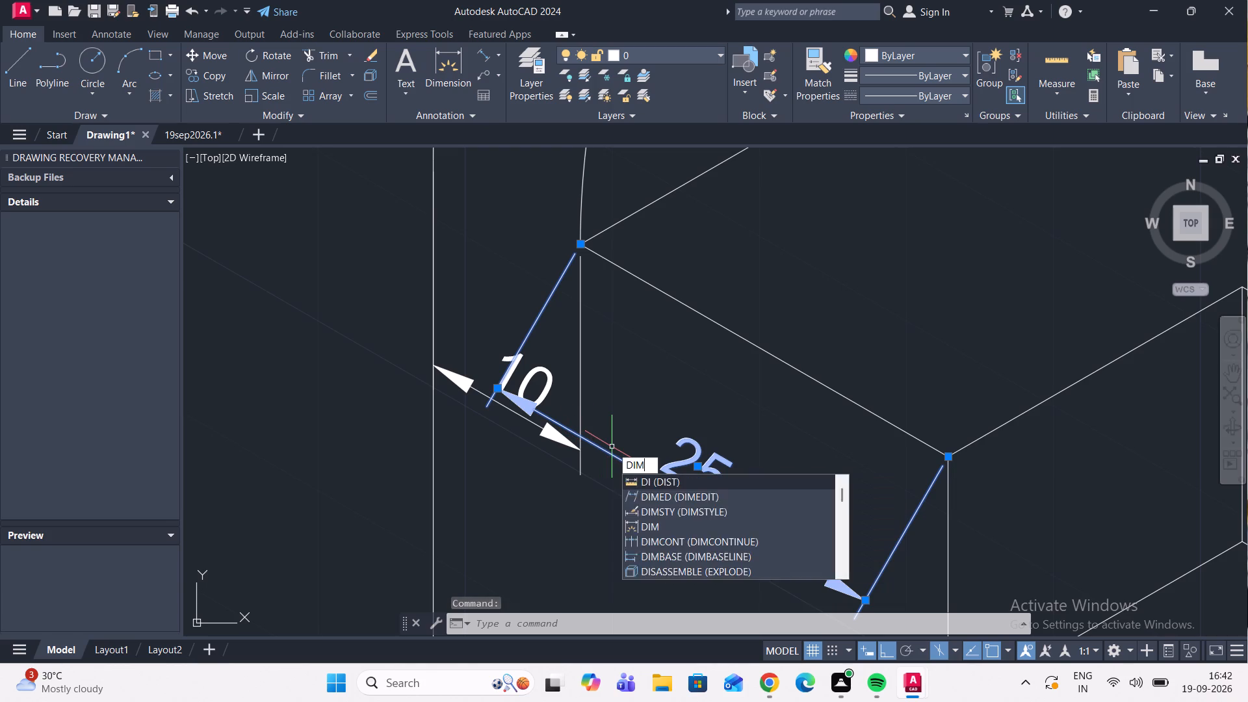
type("ED")
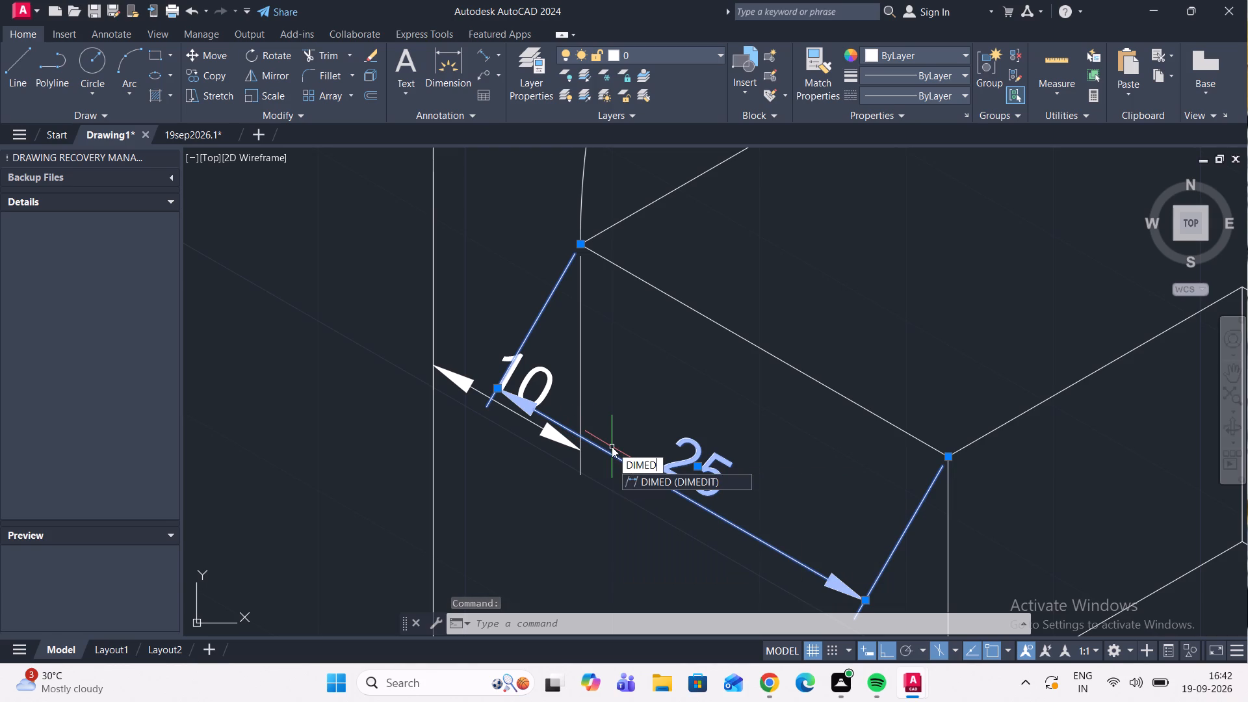
left_click(672, 483)
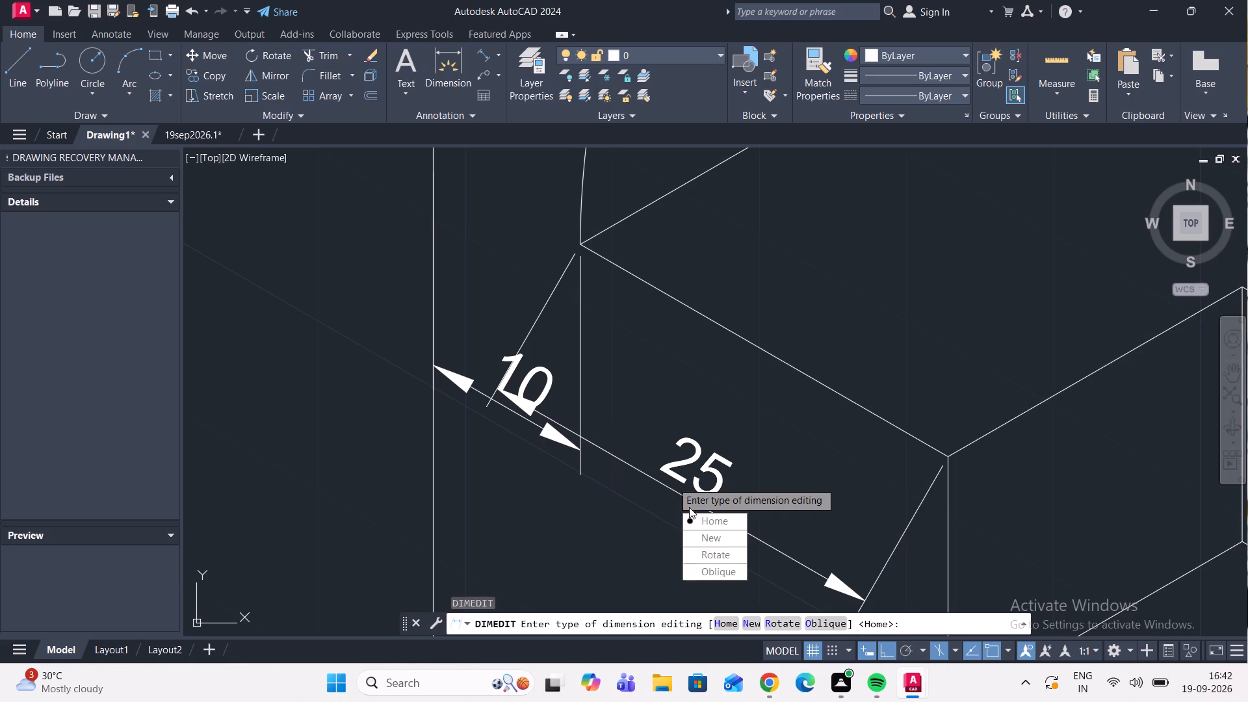
scroll(863, 385, "down", 3)
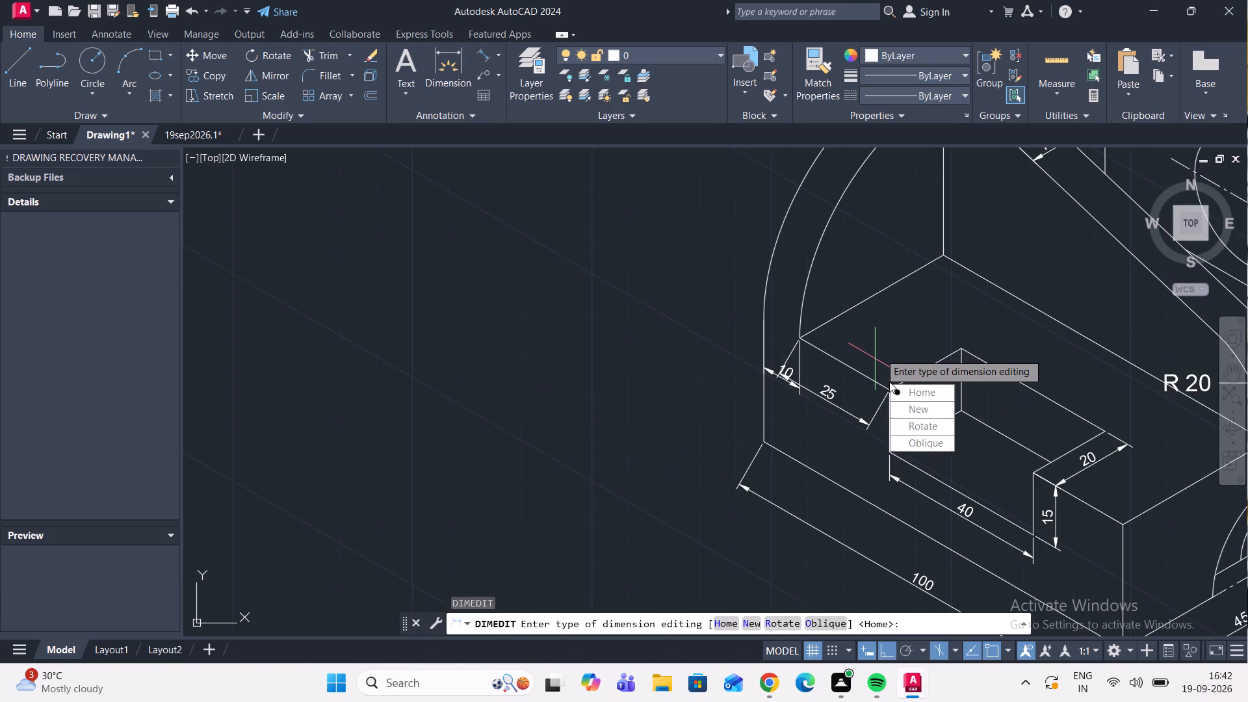
scroll(925, 441, "up", 2)
left_click_drag(924, 445, 672, 482)
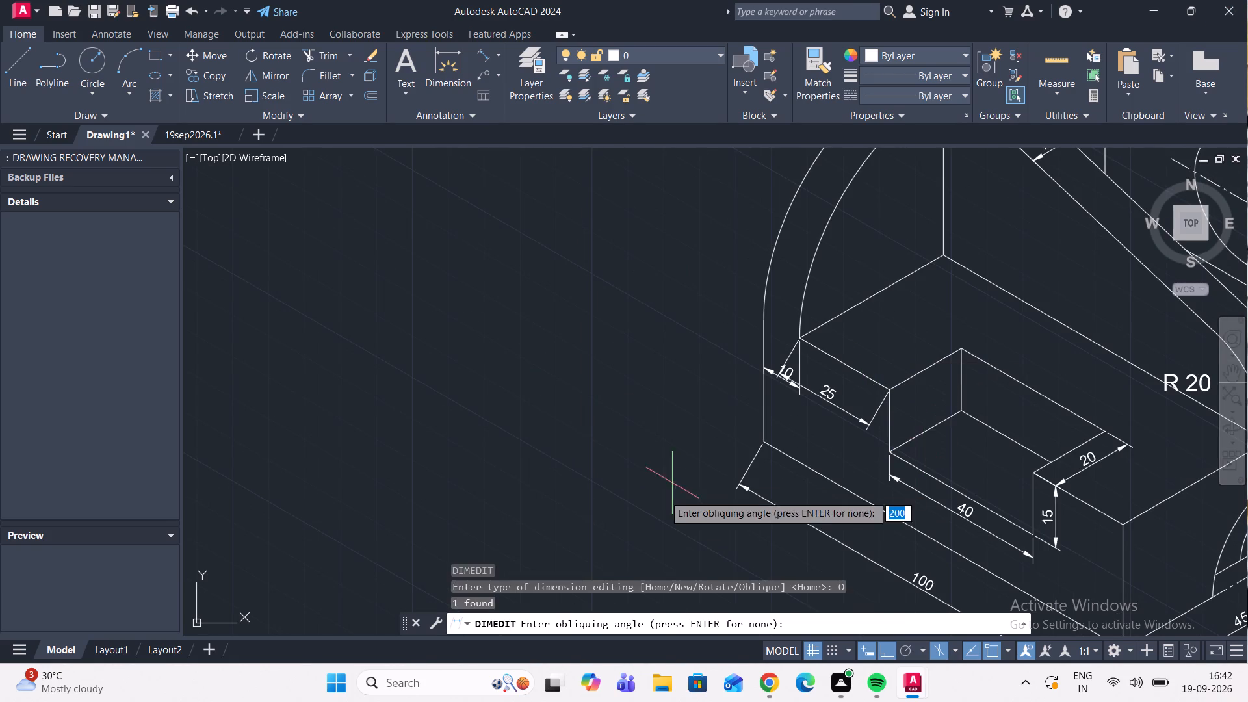
scroll(809, 345, "up", 4)
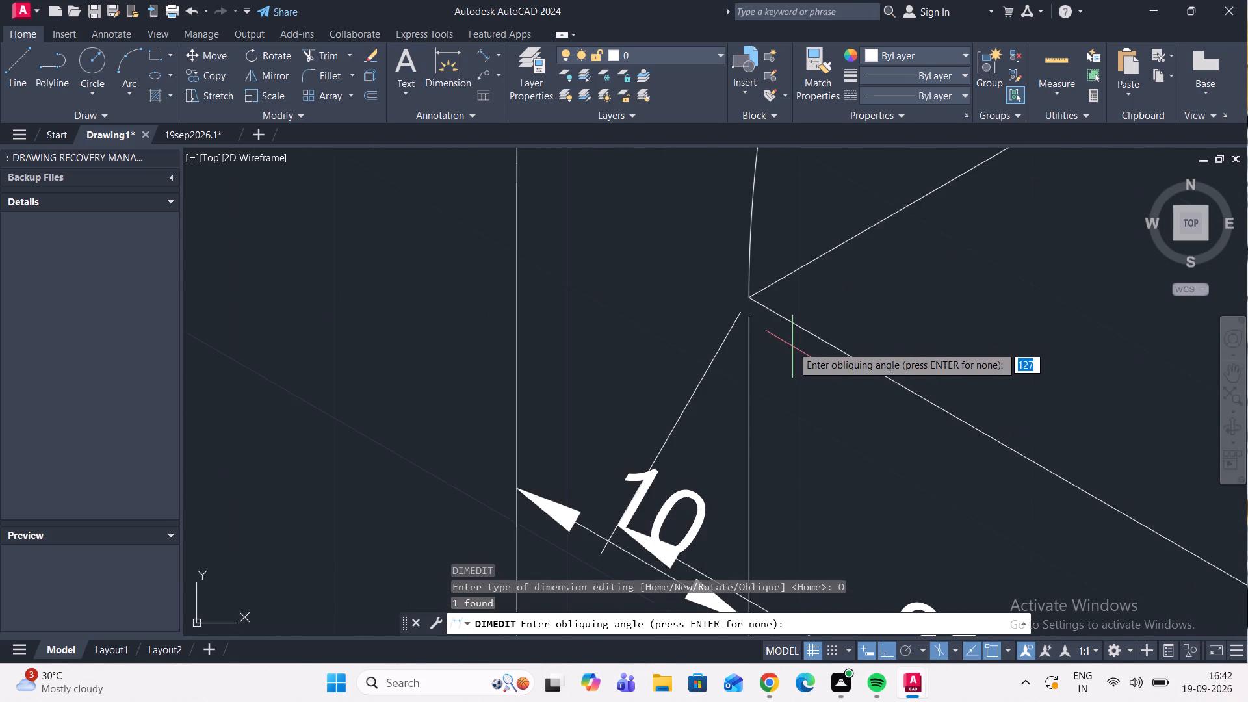
scroll(810, 370, "down", 3)
left_click(935, 442)
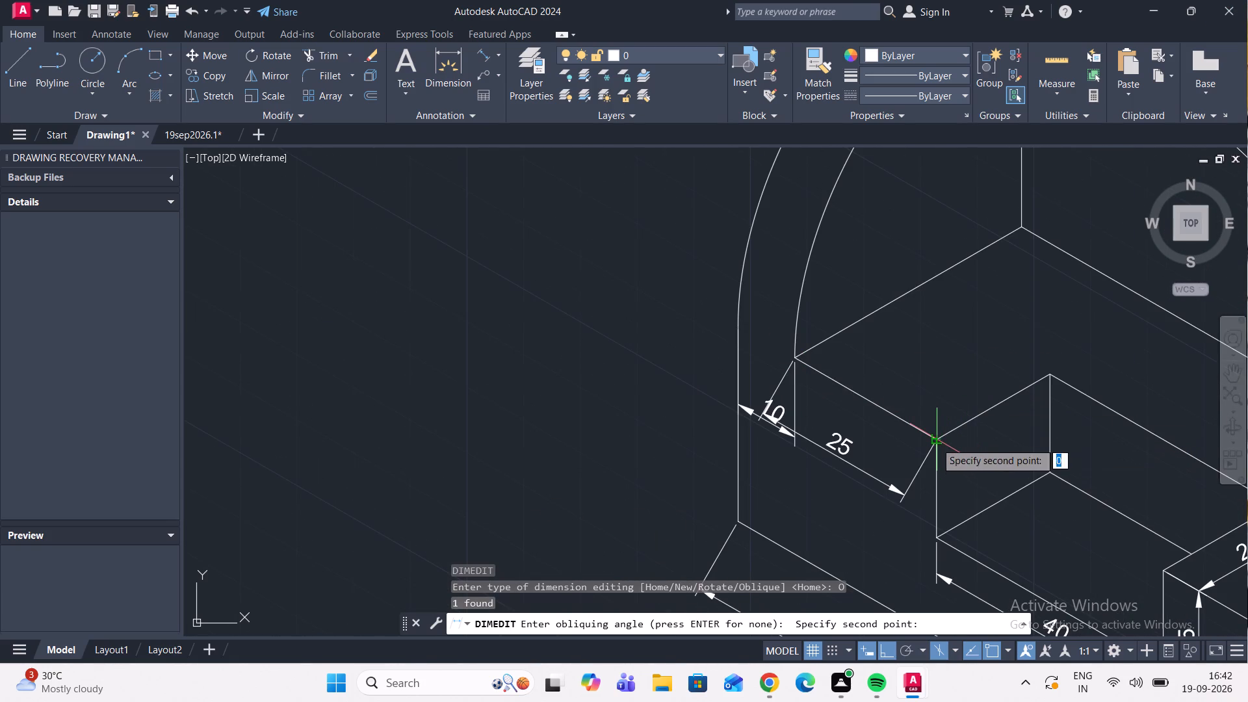
left_click(935, 538)
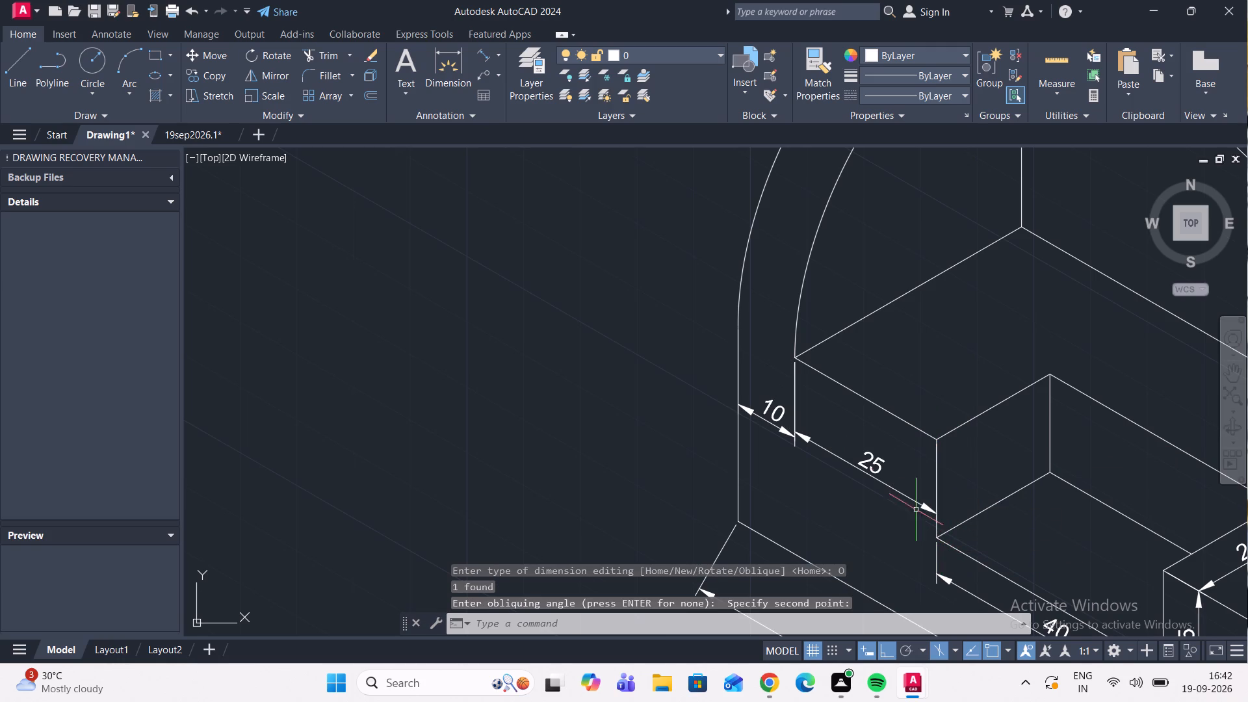
Move the 25 dimension's line up, closer to the base's top front edge.
scroll(802, 440, "up", 2)
left_click(805, 438)
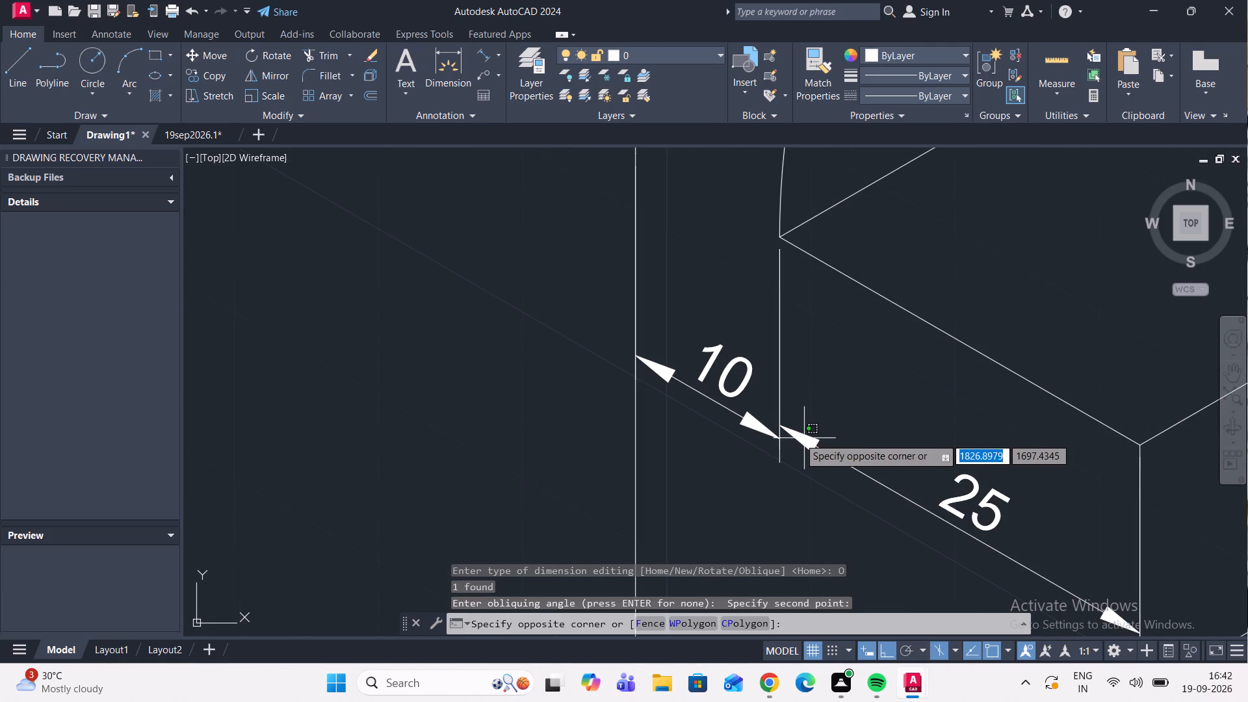
left_click(796, 441)
left_click(781, 423)
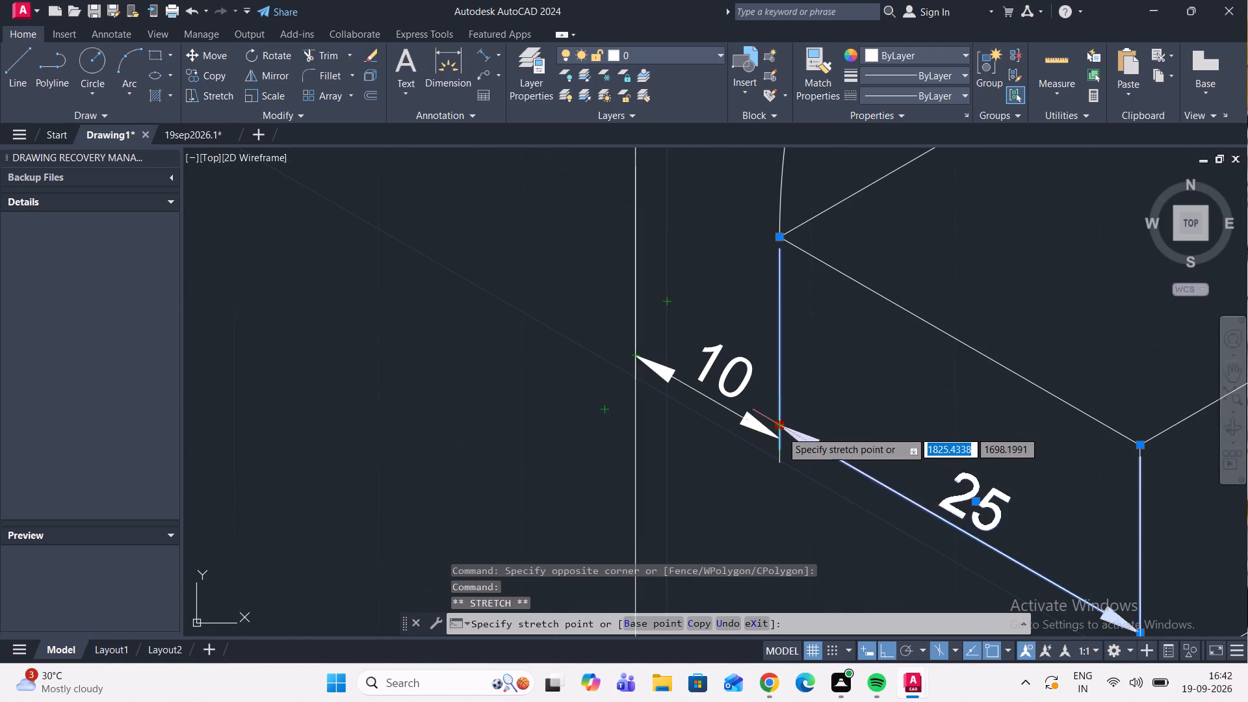
left_click(782, 434)
scroll(829, 398, "down", 3)
scroll(920, 452, "up", 3)
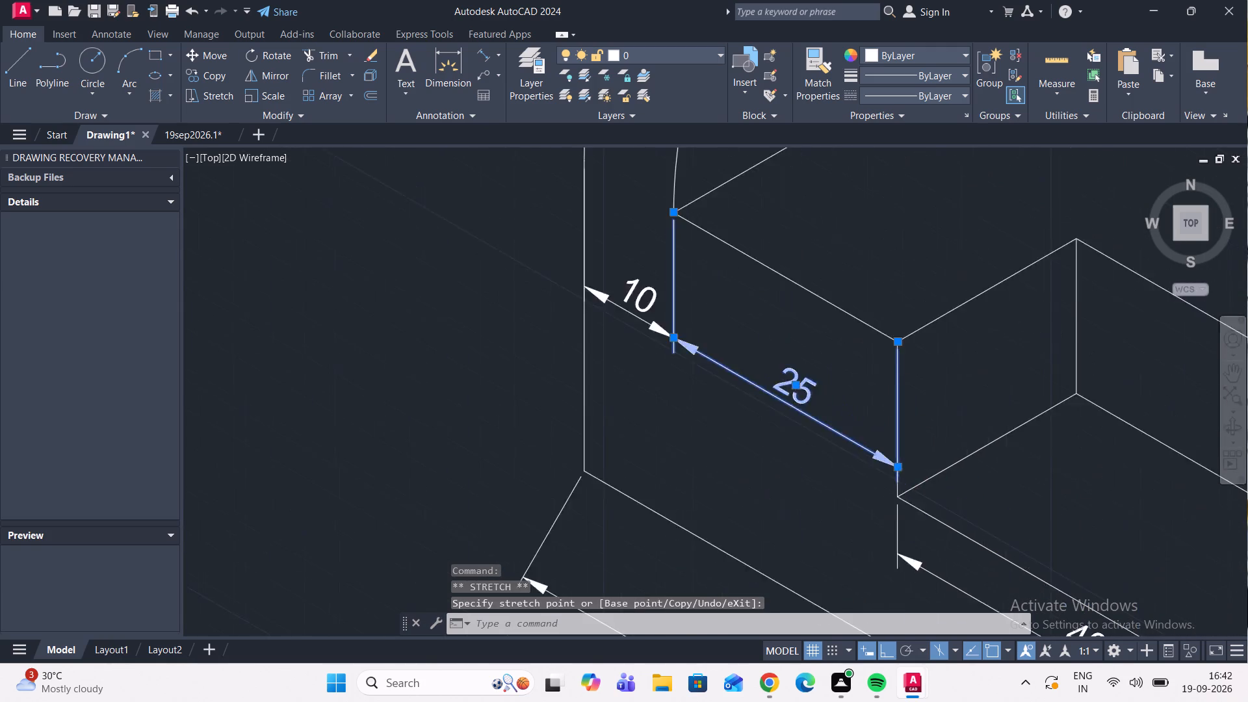
left_click(884, 478)
left_click(884, 420)
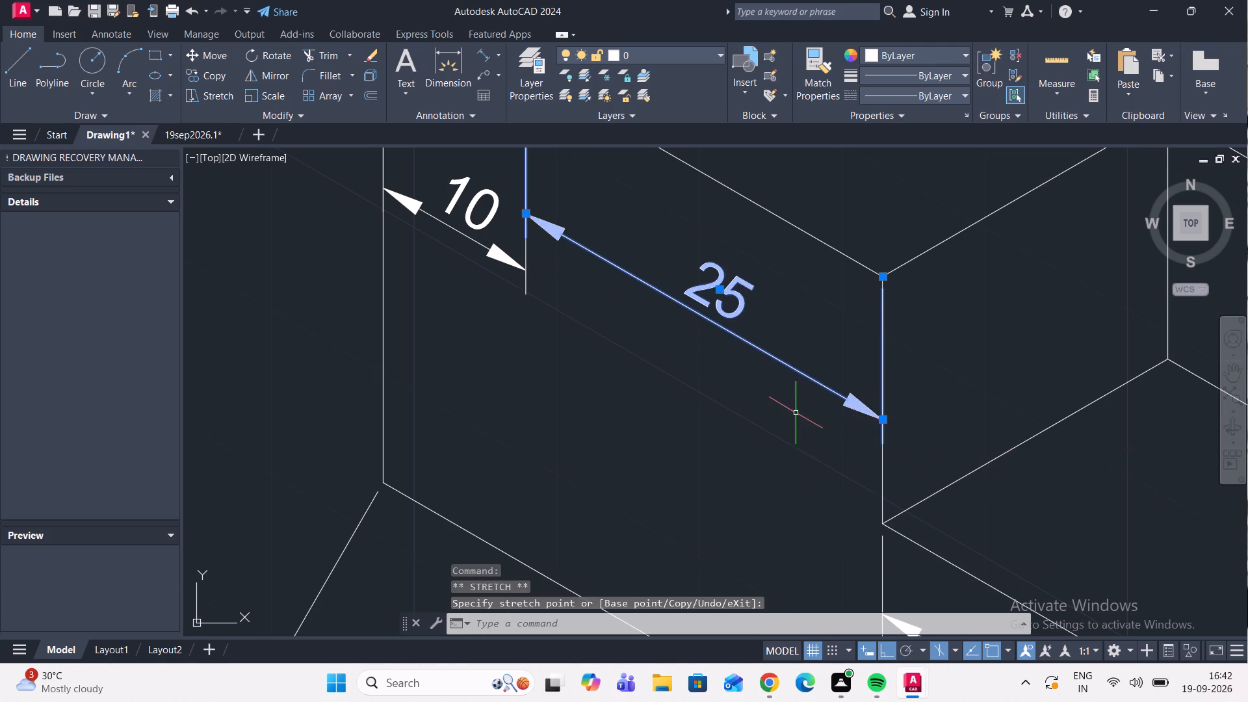
Move the curved wall's thickness dimension up so its line meets the adjacent 25 dimension line at the shared extension line.
middle_click_drag(799, 418, 868, 488)
middle_click_drag(812, 473, 891, 553)
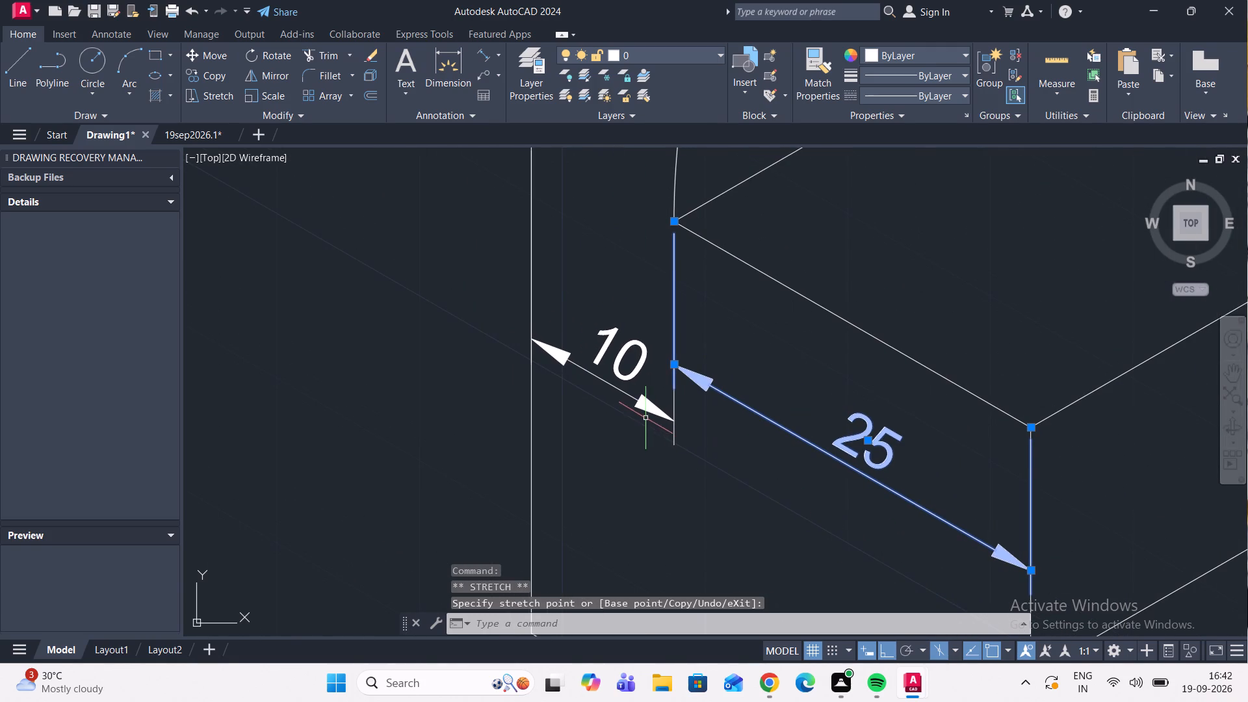
left_click(660, 414)
left_click(673, 418)
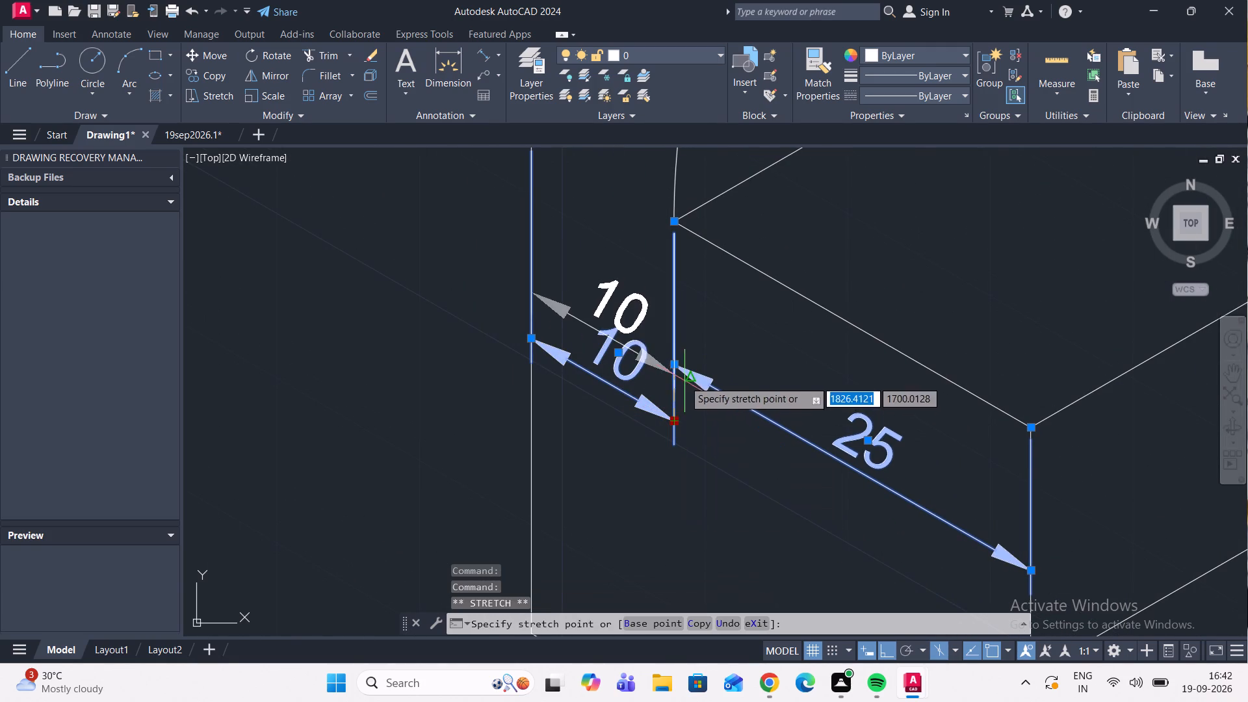
left_click(676, 363)
scroll(733, 357, "down", 1)
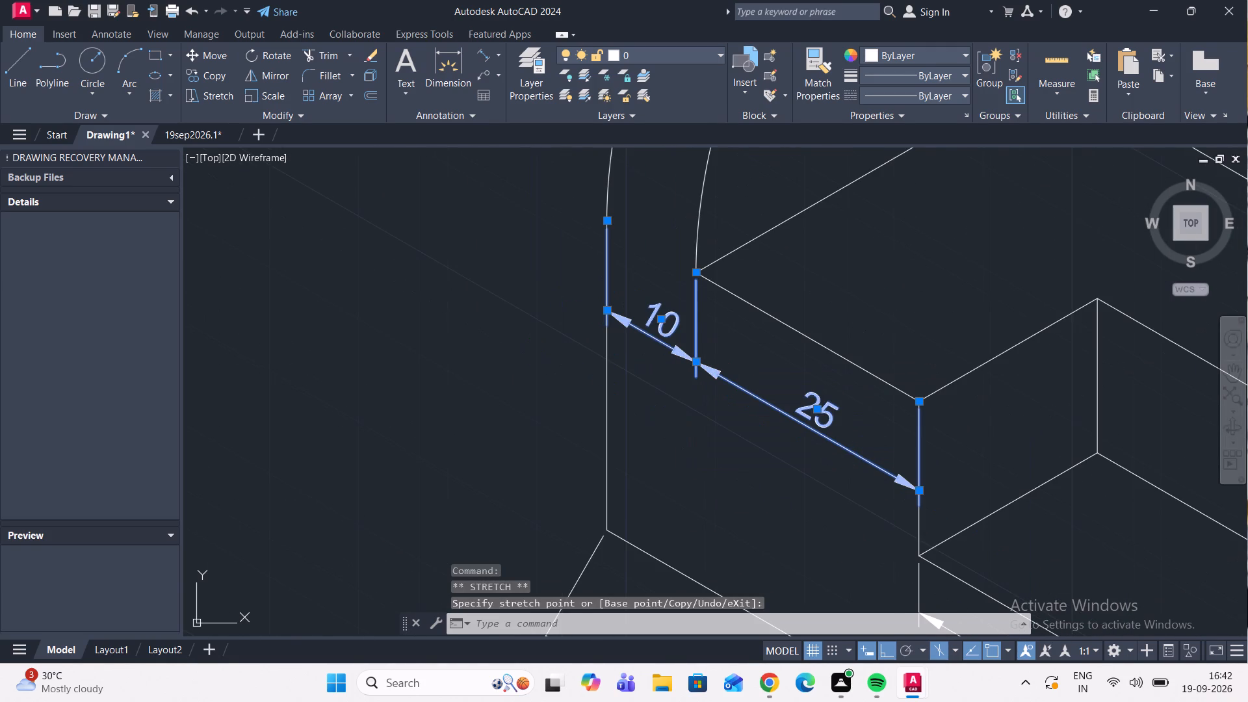
key("Escape")
Examine the dimensions on the base, notch, rib and upright plate to find features still missing one.
scroll(761, 334, "down", 2)
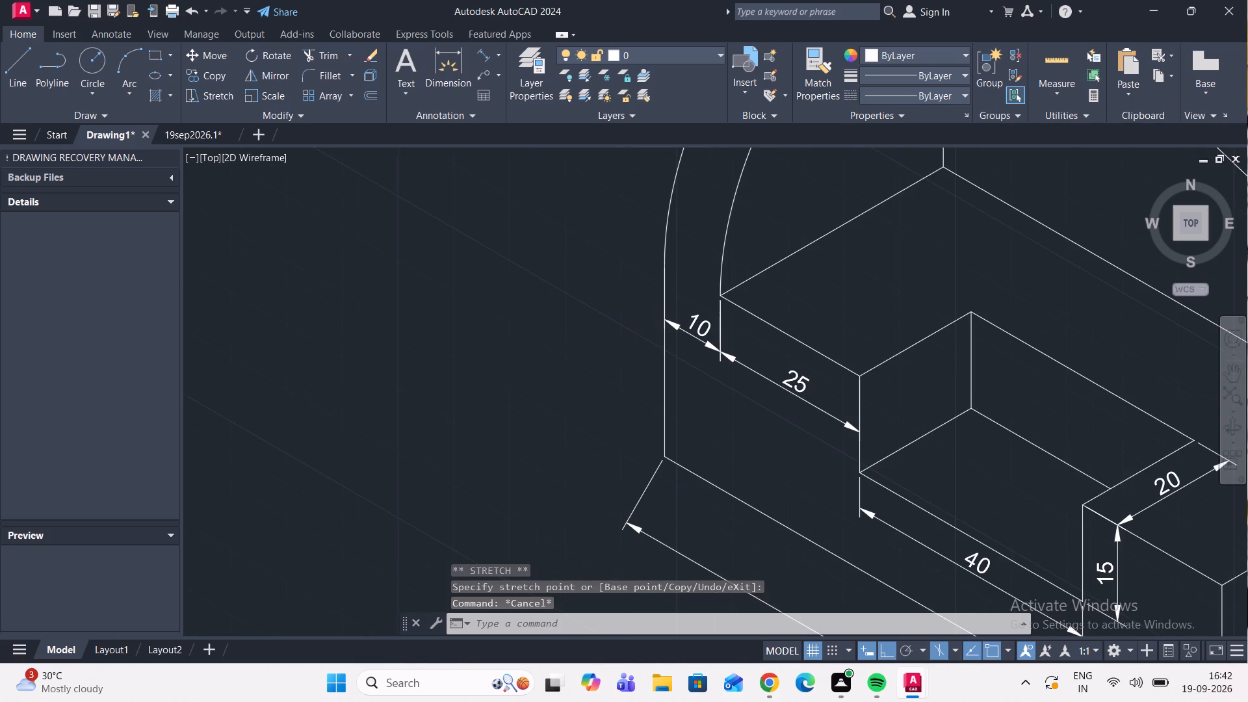
middle_click_drag(952, 482, 827, 471)
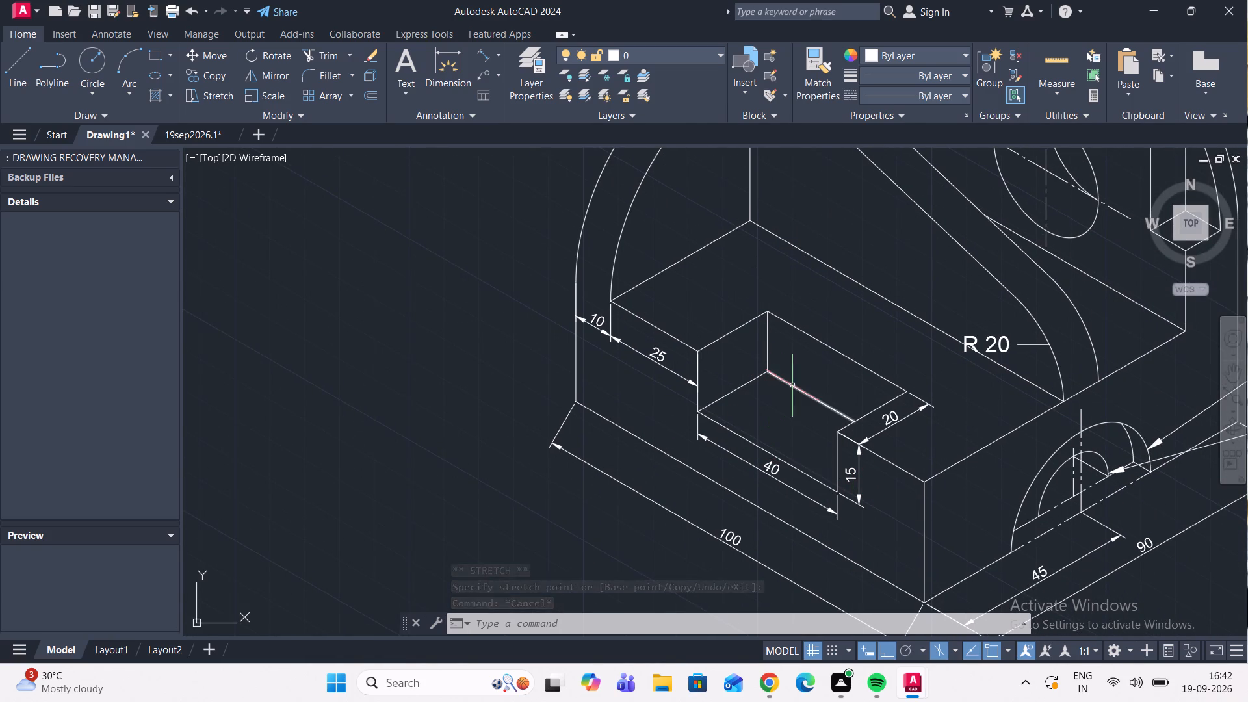
middle_click_drag(798, 391, 703, 419)
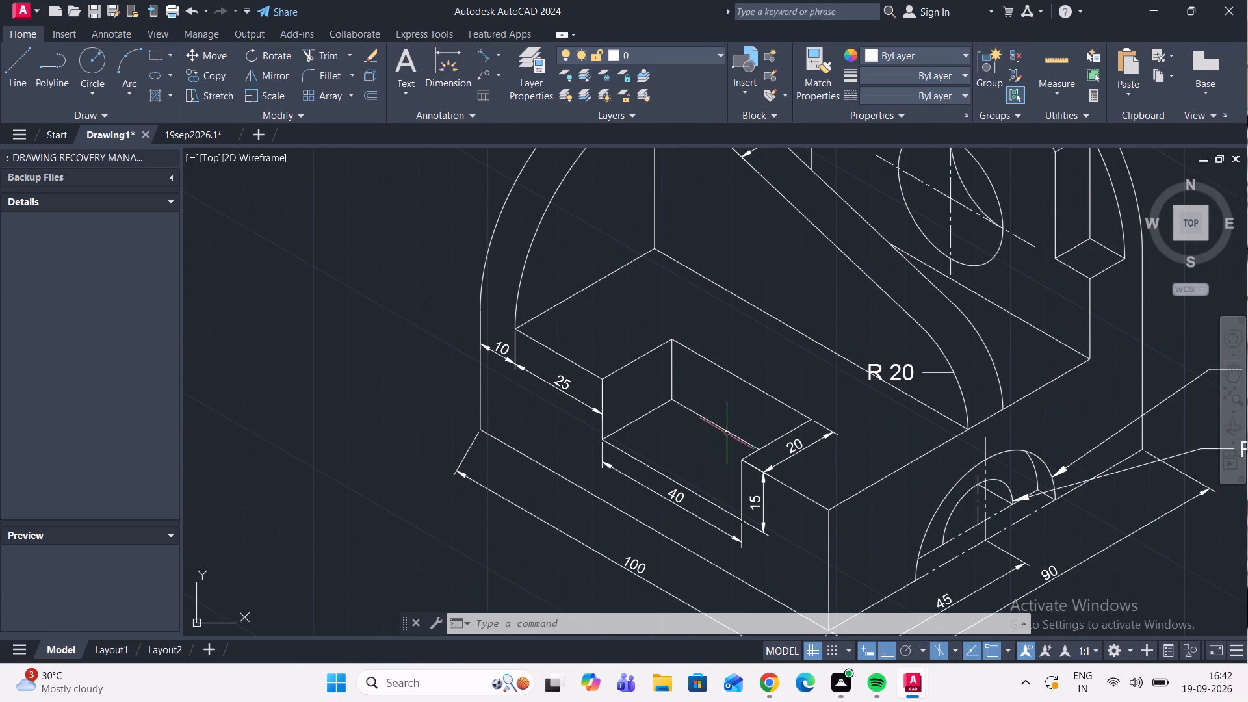
middle_click_drag(846, 489, 783, 413)
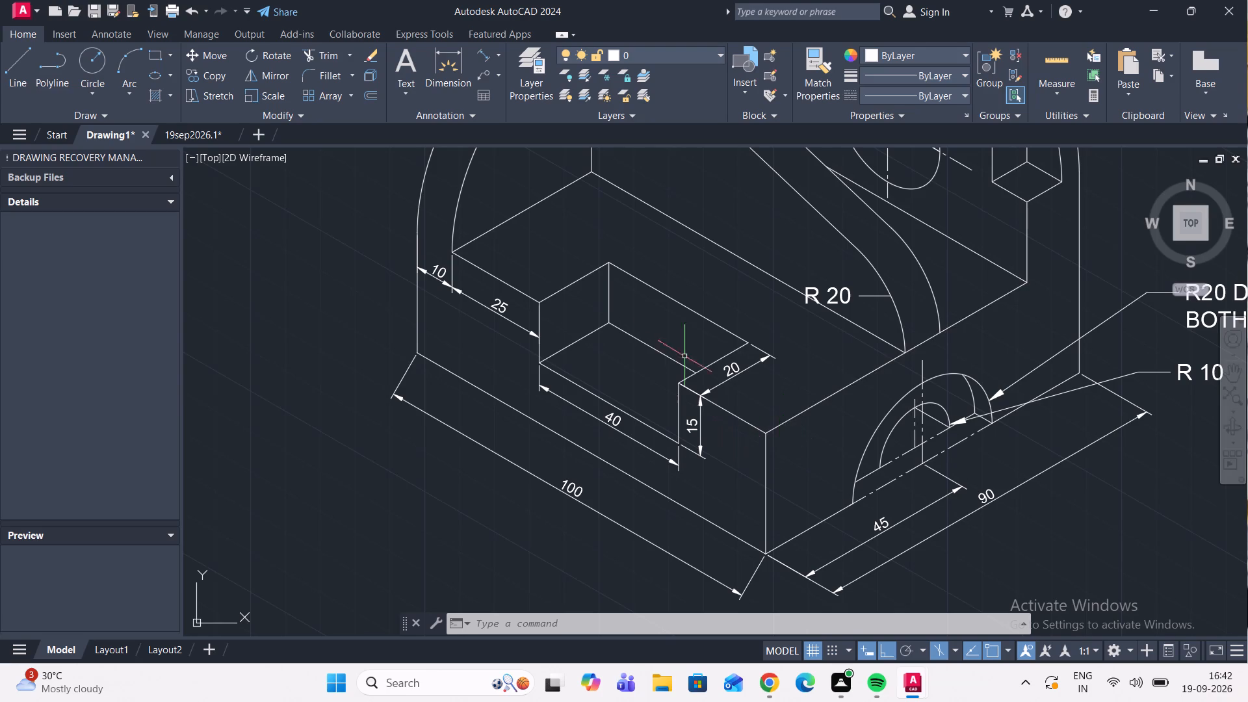
middle_click_drag(734, 384, 680, 531)
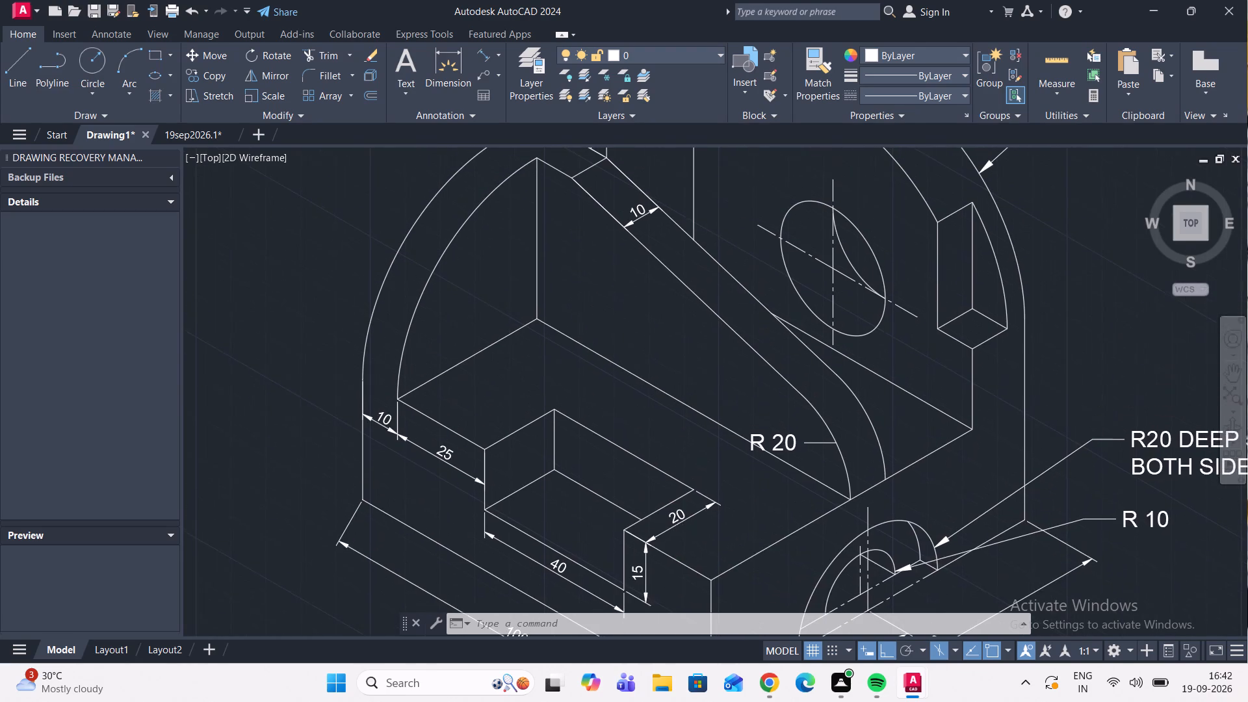
middle_click_drag(806, 475, 831, 564)
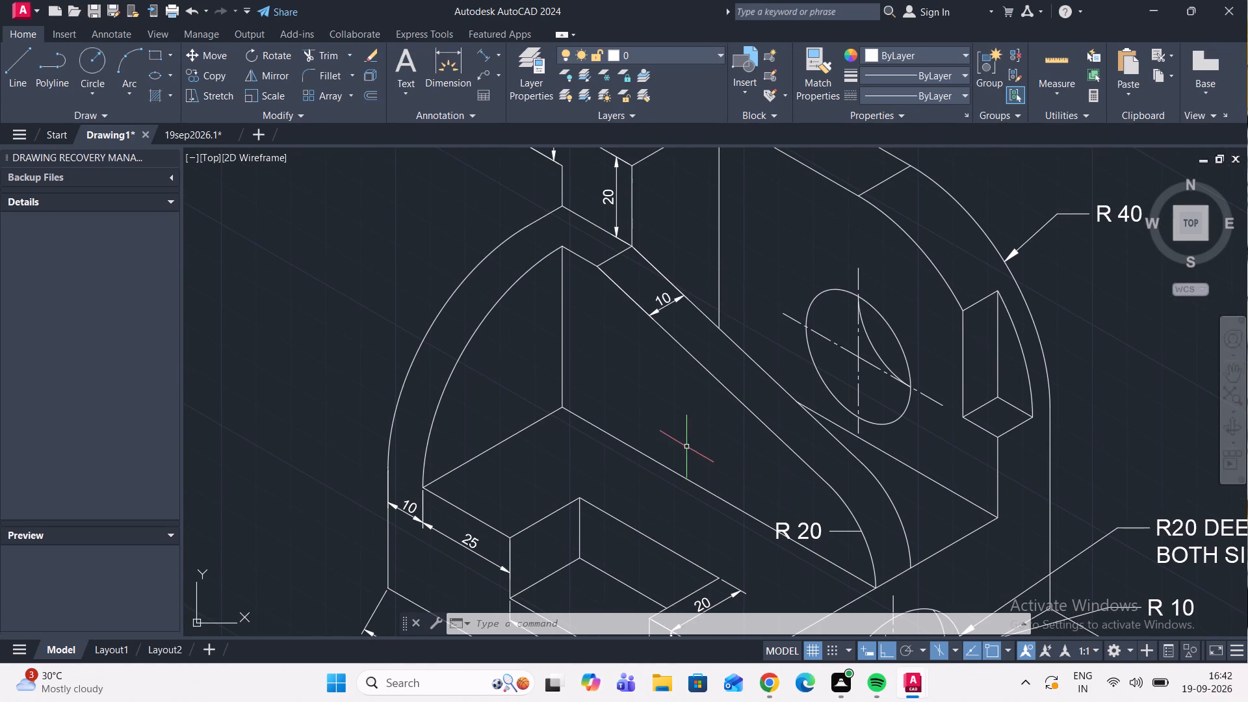
middle_click_drag(688, 447, 601, 452)
middle_click_drag(601, 458, 496, 473)
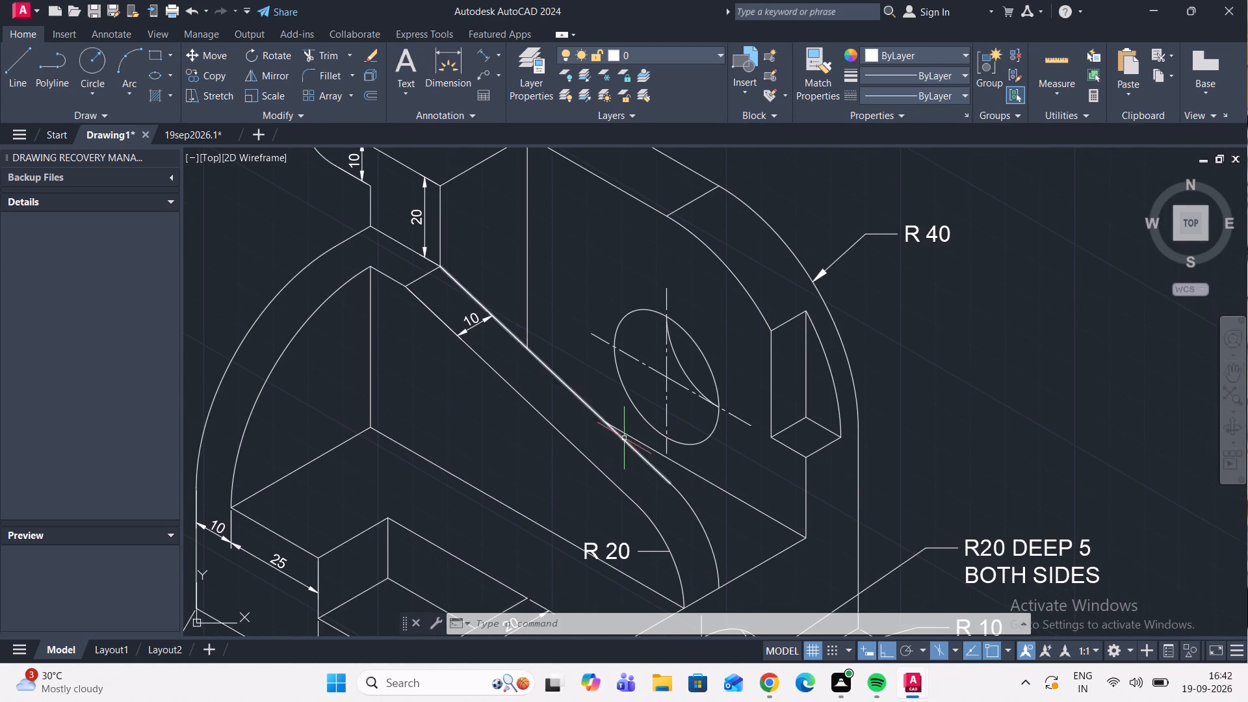
middle_click_drag(705, 437, 643, 437)
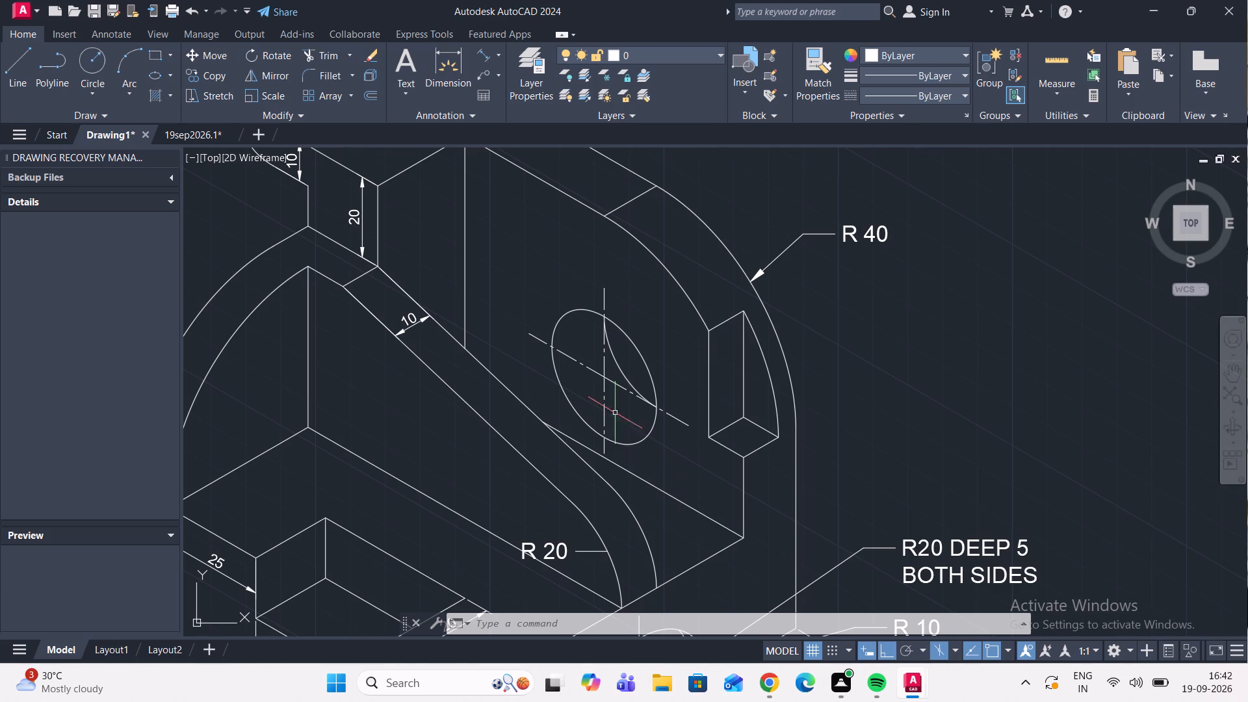
Add a vertical aligned dimension from the upright plate's hole centre to the plate's bottom edge, placed to the right of the centre.
left_click(481, 57)
scroll(610, 386, "up", 2)
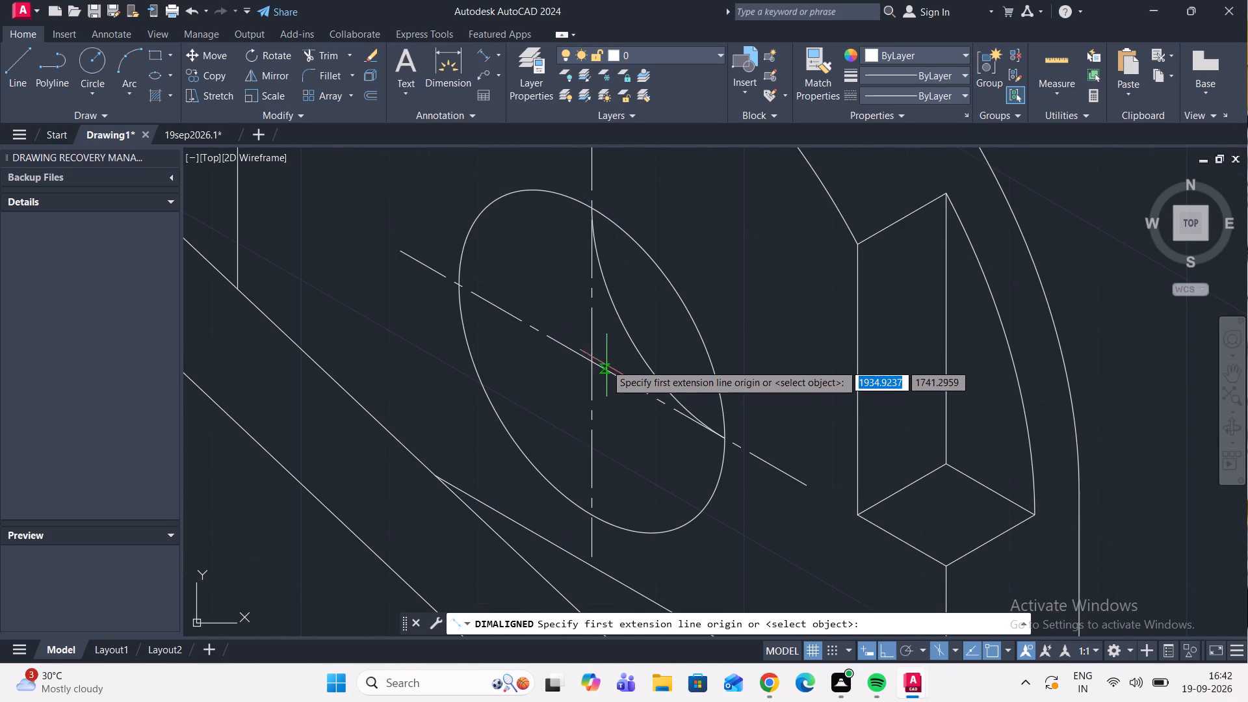
left_click(590, 359)
scroll(590, 421, "down", 3)
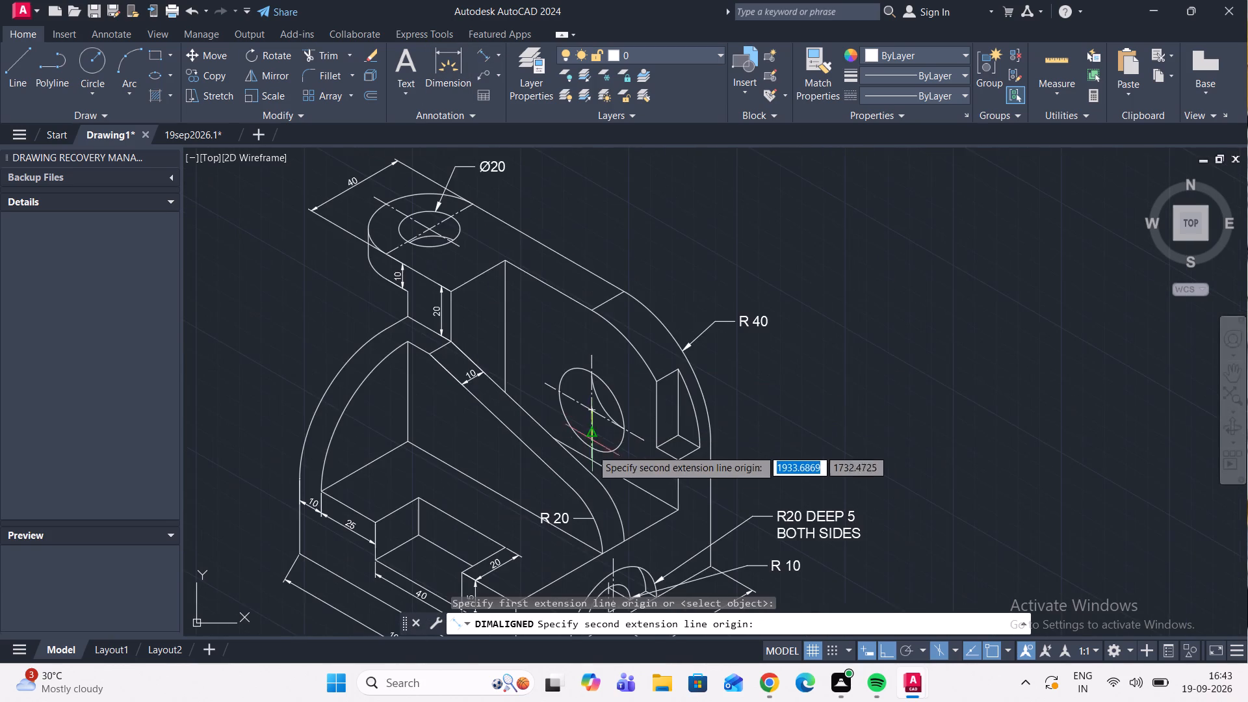
scroll(591, 454, "up", 4)
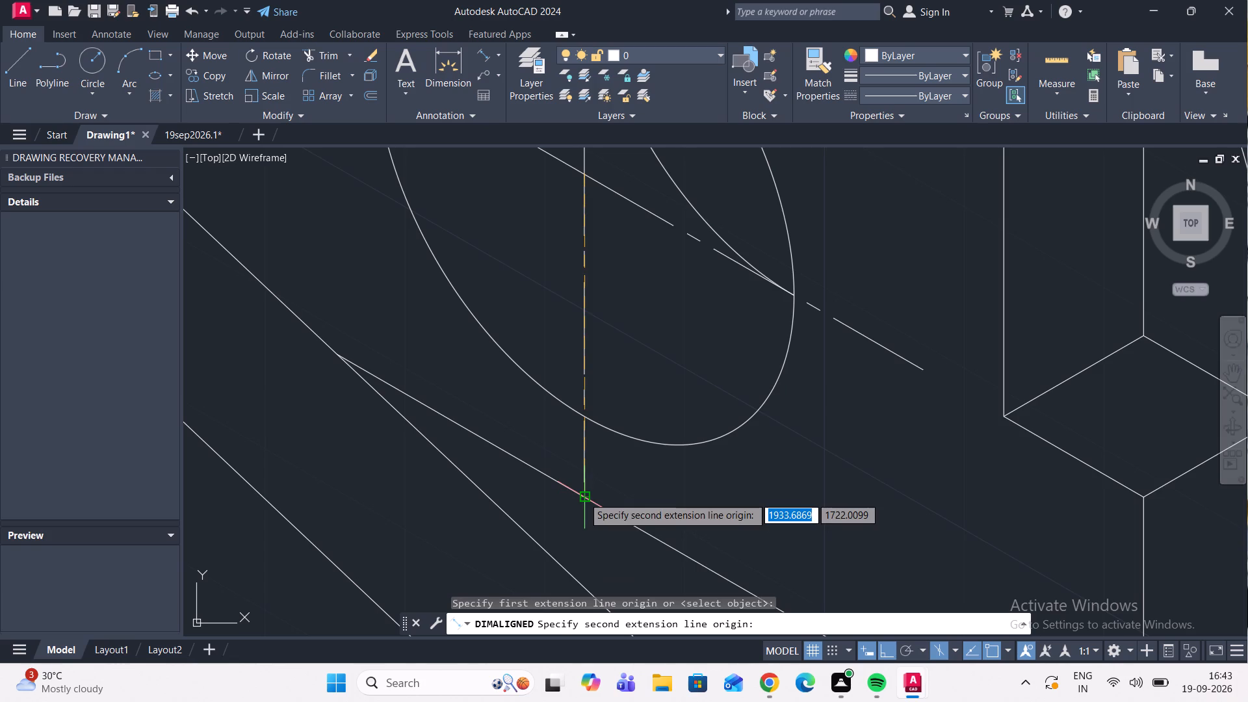
left_click(583, 497)
double_click(851, 561)
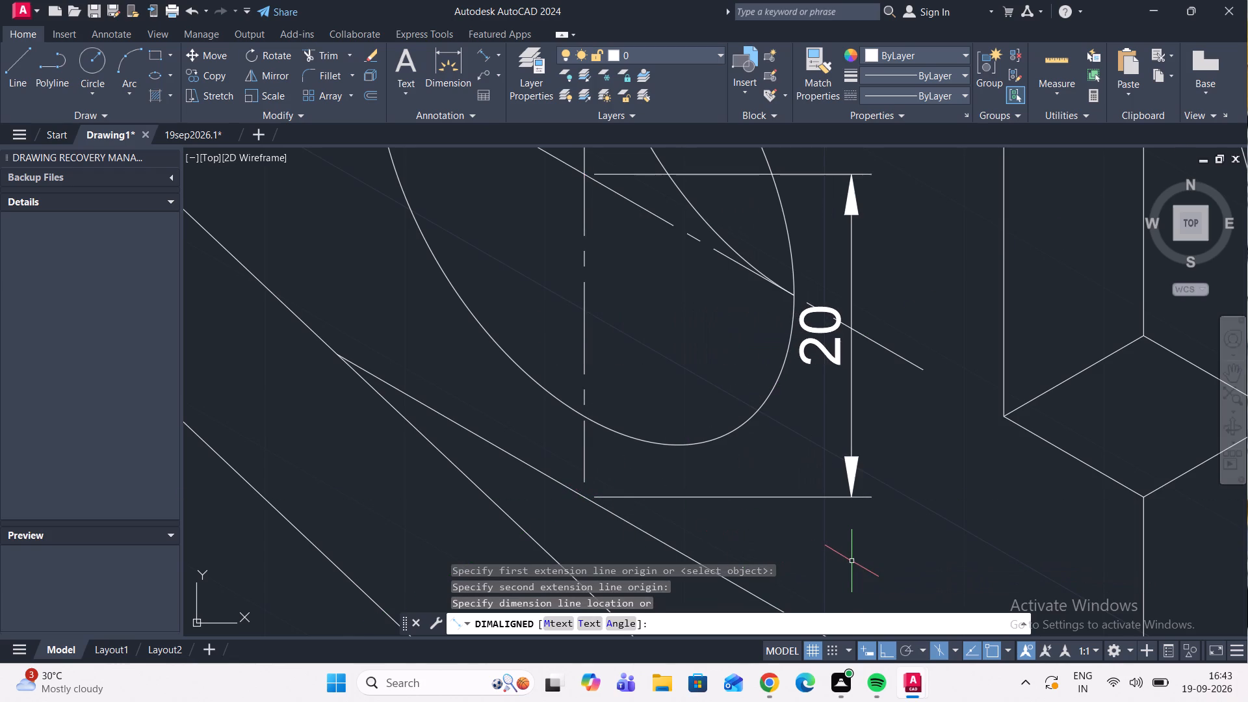
key("Escape")
Oblique the vertical 20 dimension at the upright plate's hole so its extension lines run parallel to the plate's sloping bottom edge.
left_click(858, 551)
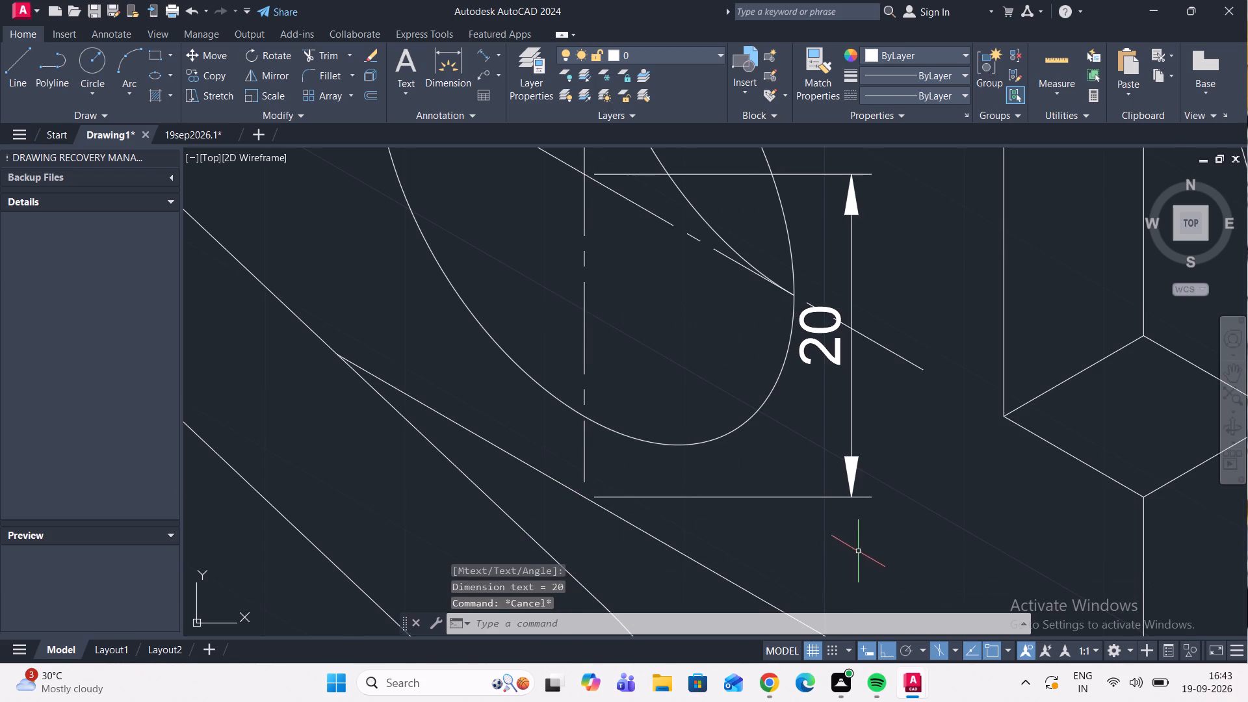
left_click(820, 491)
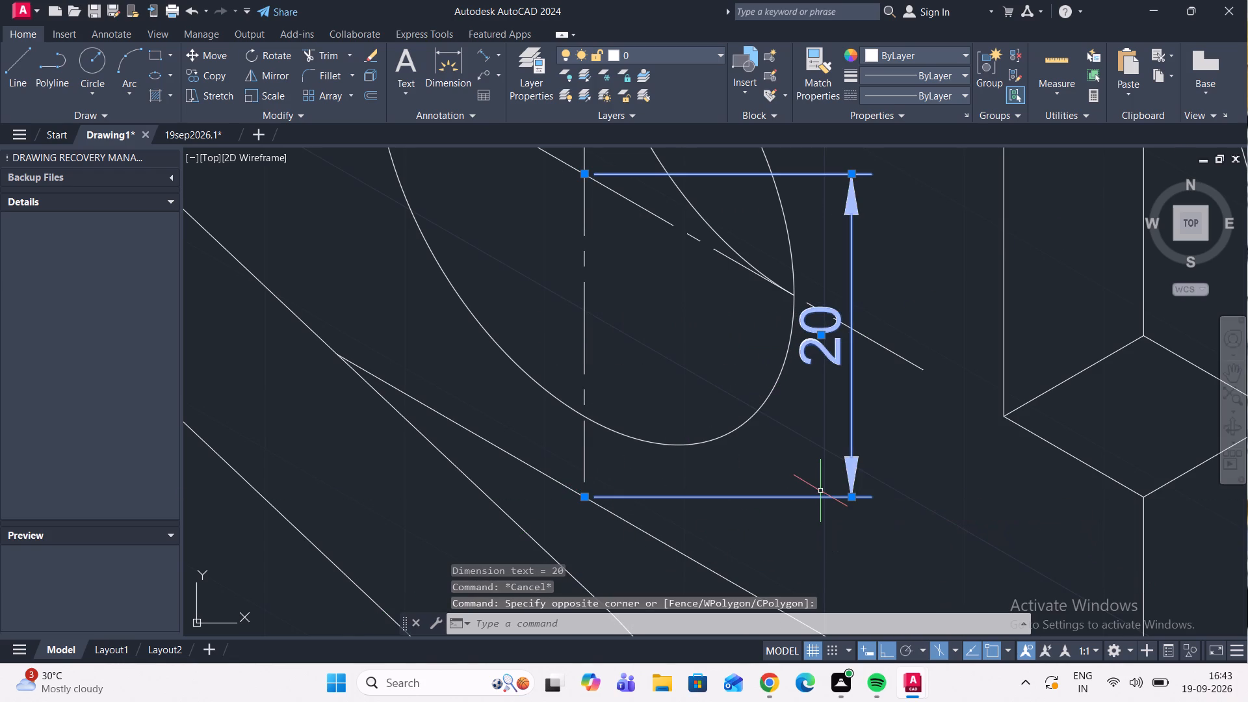
key("d")
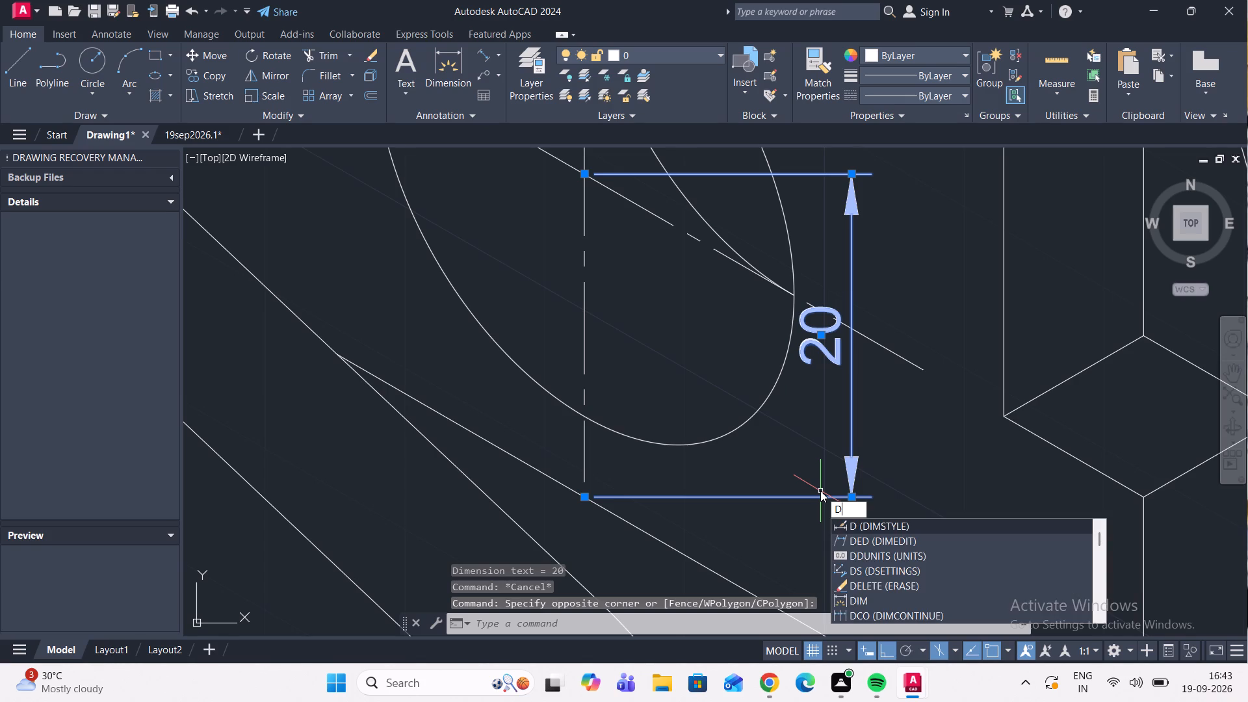
key("i")
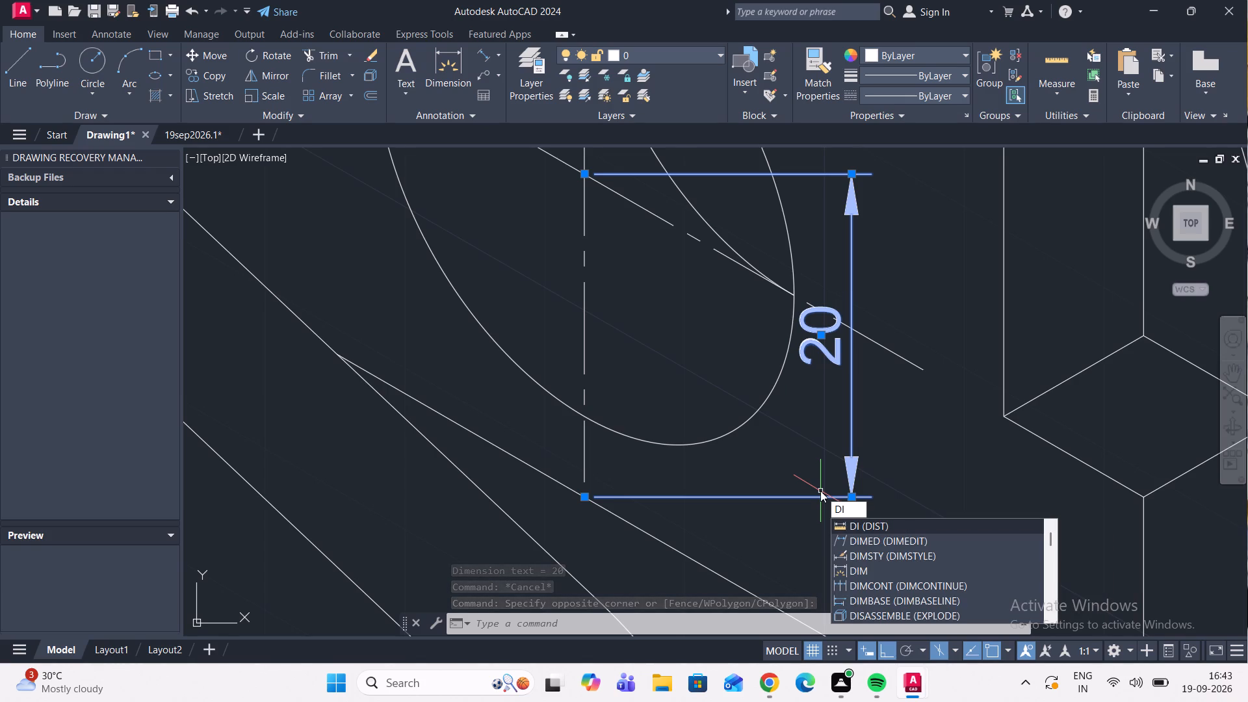
key("m")
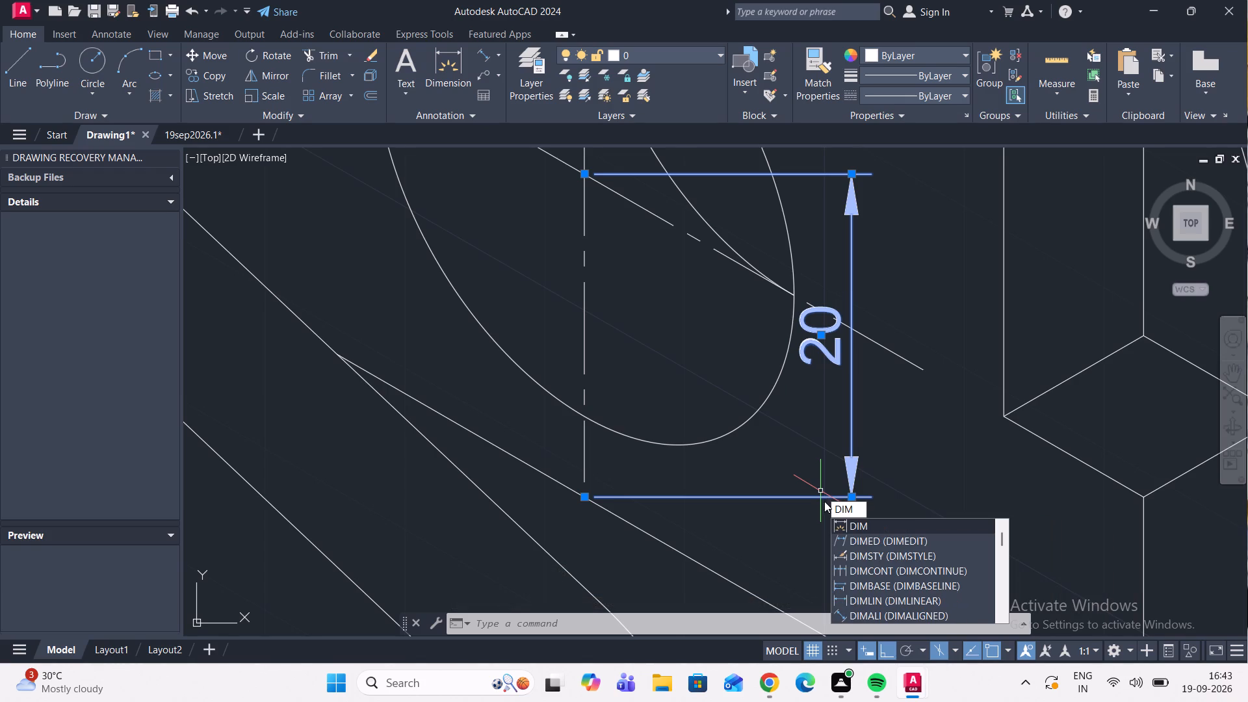
left_click(867, 539)
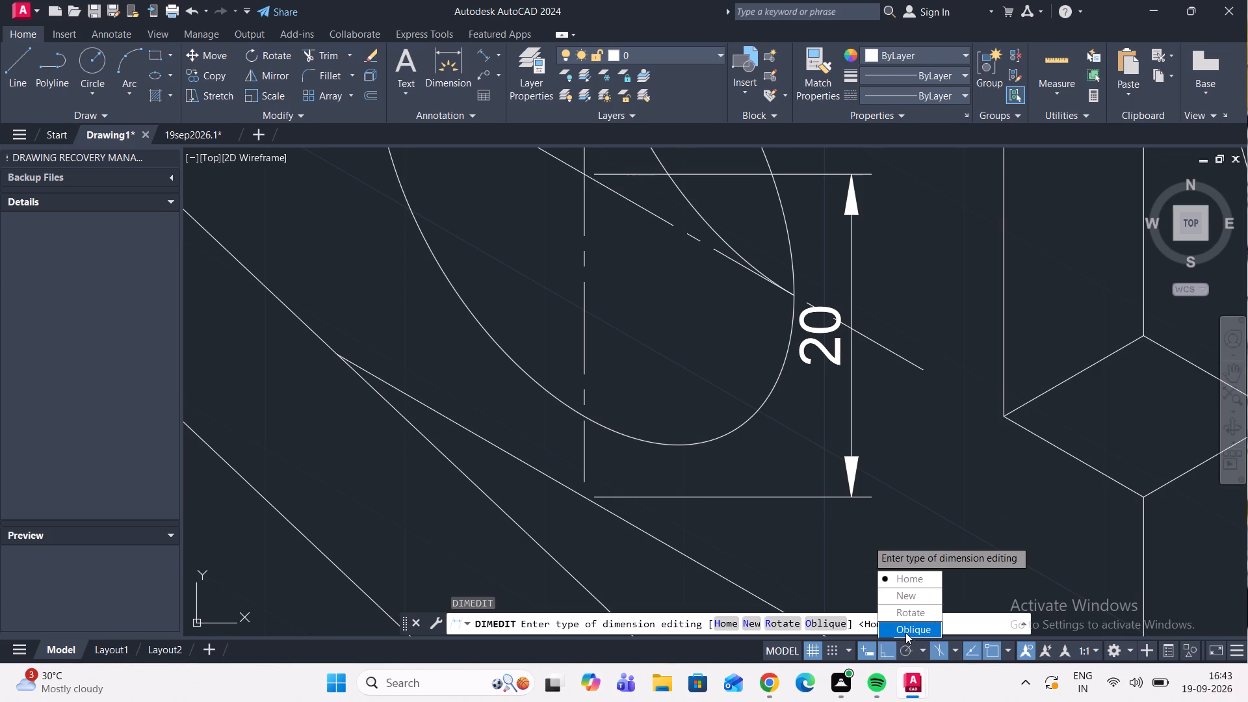
left_click_drag(905, 632, 867, 539)
scroll(809, 461, "down", 1)
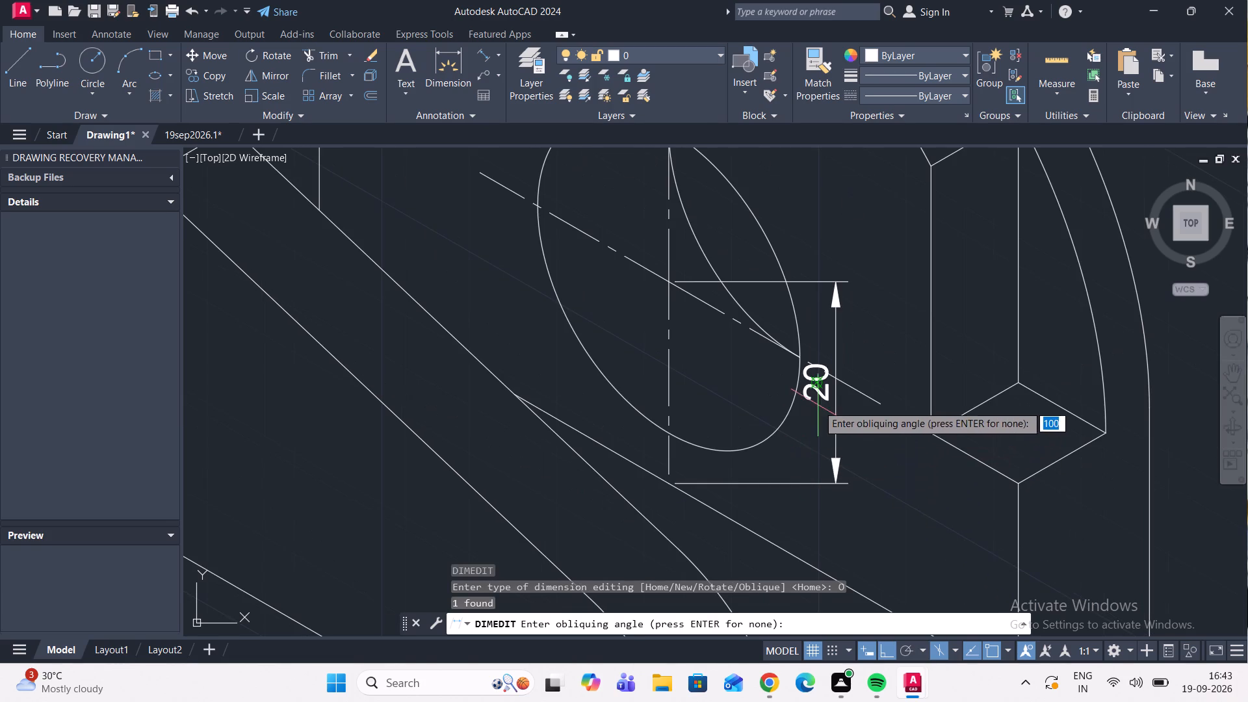
scroll(668, 485, "up", 2)
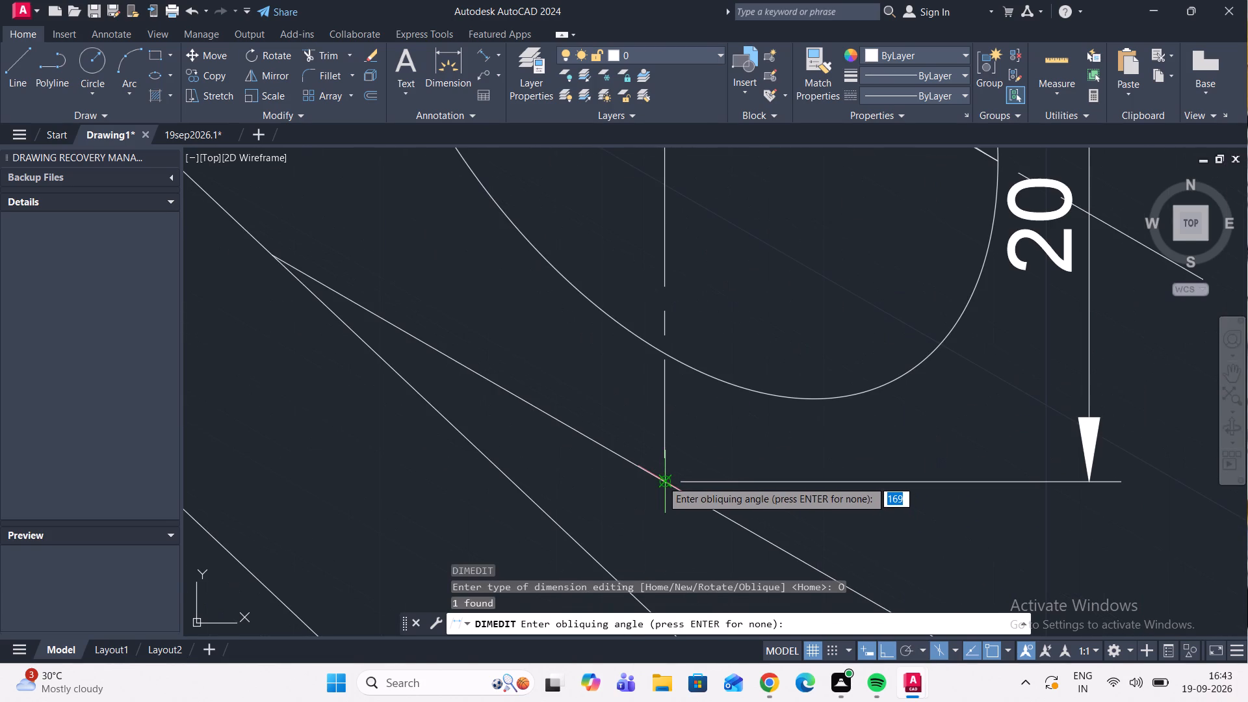
left_click(661, 478)
scroll(740, 476, "down", 3)
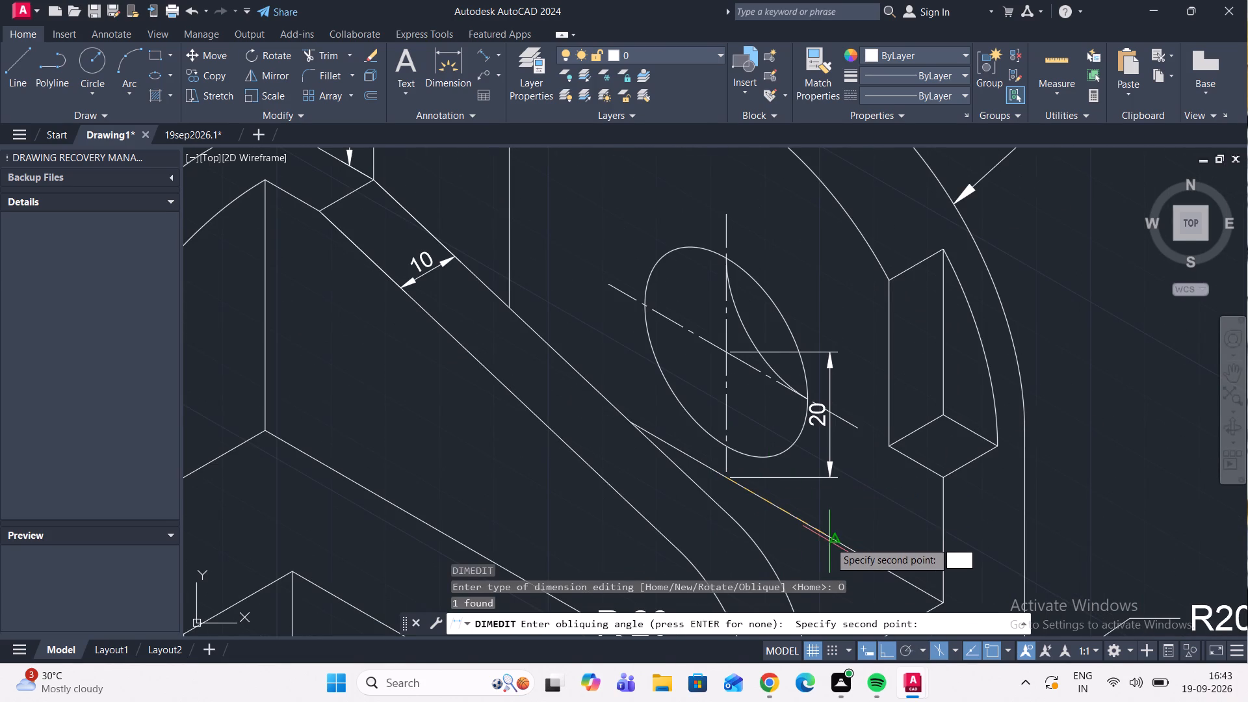
left_click(837, 543)
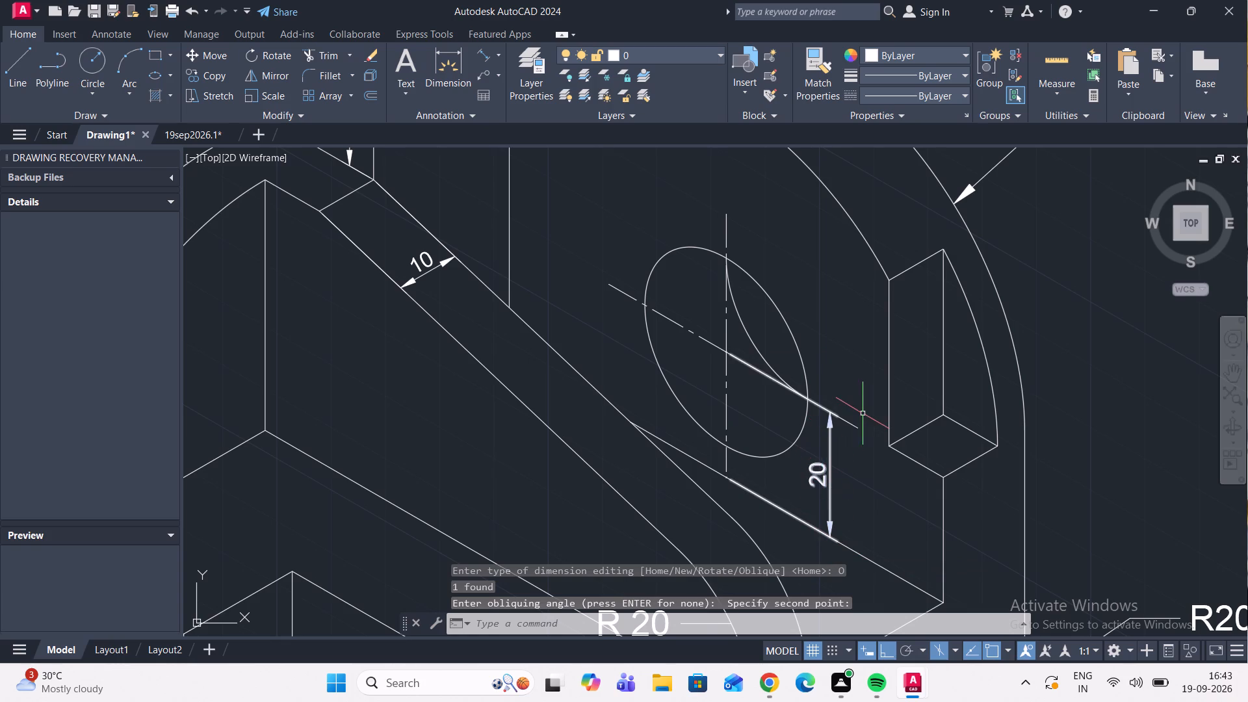
Add an aligned dimension to the front-left edge of the diamond-shaped notch face at the upright plate's curved end, offset below the edge.
middle_click_drag(866, 413, 762, 413)
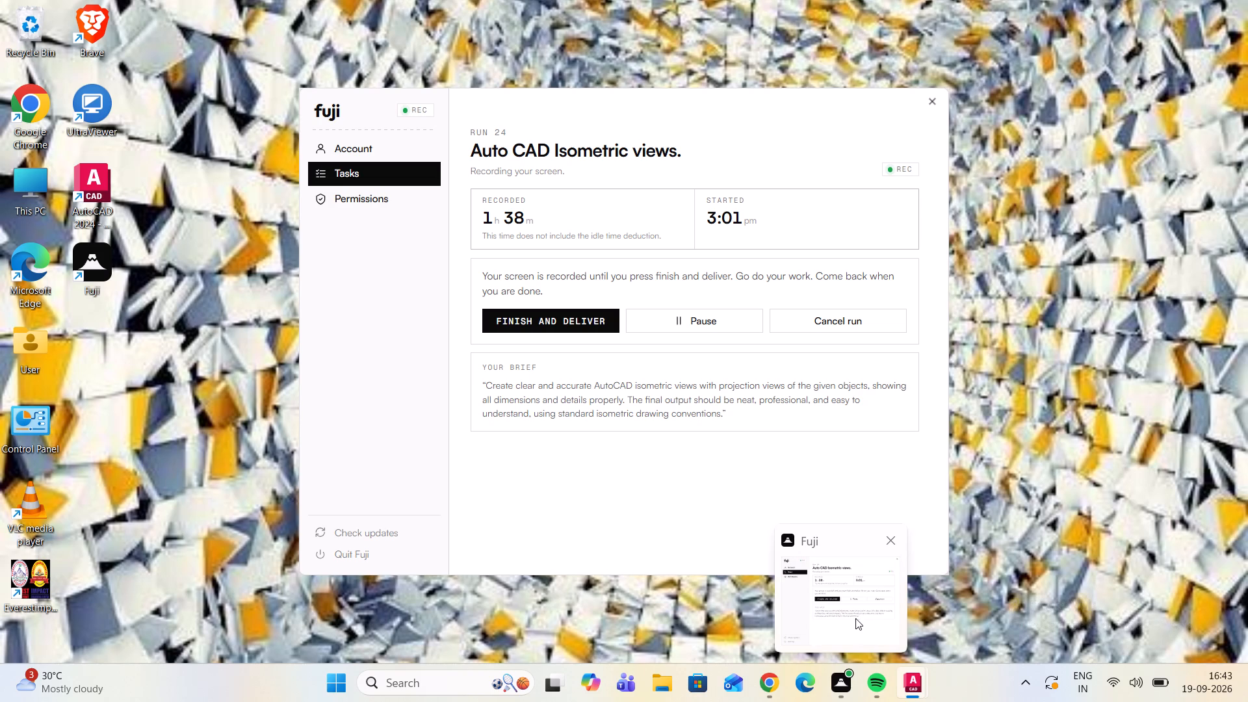
scroll(773, 409, "down", 3)
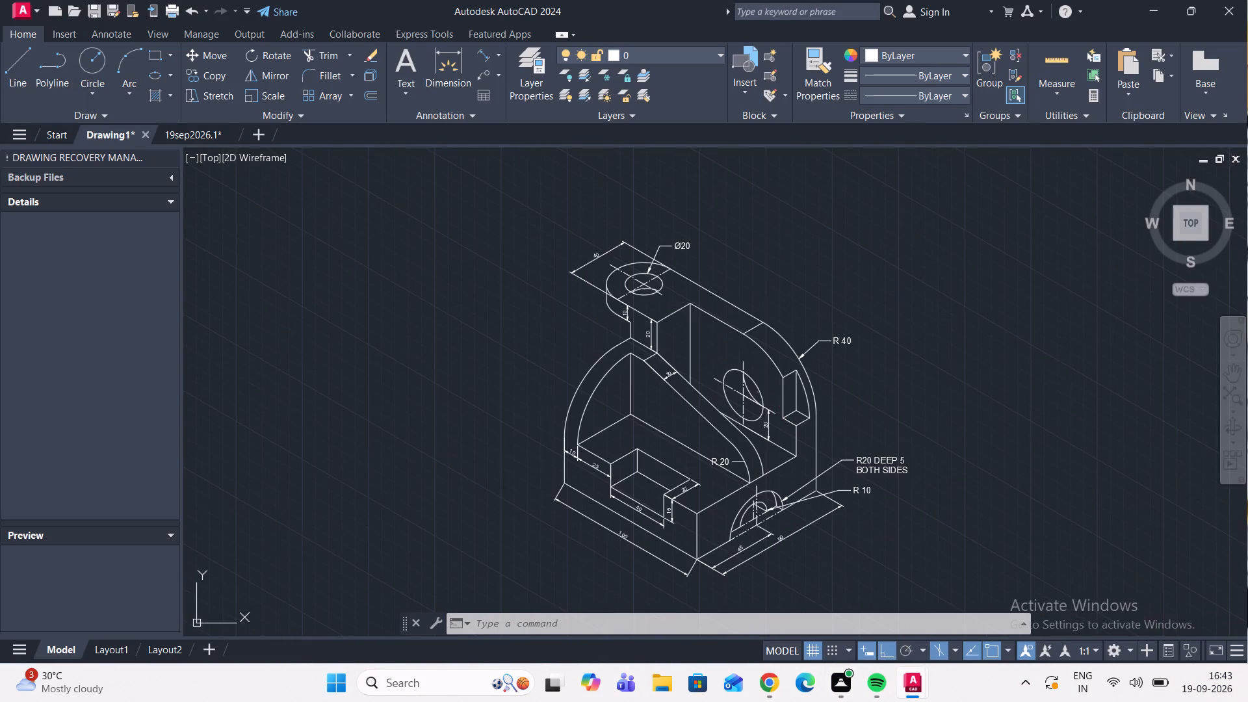
scroll(746, 366, "up", 1)
scroll(791, 415, "up", 1)
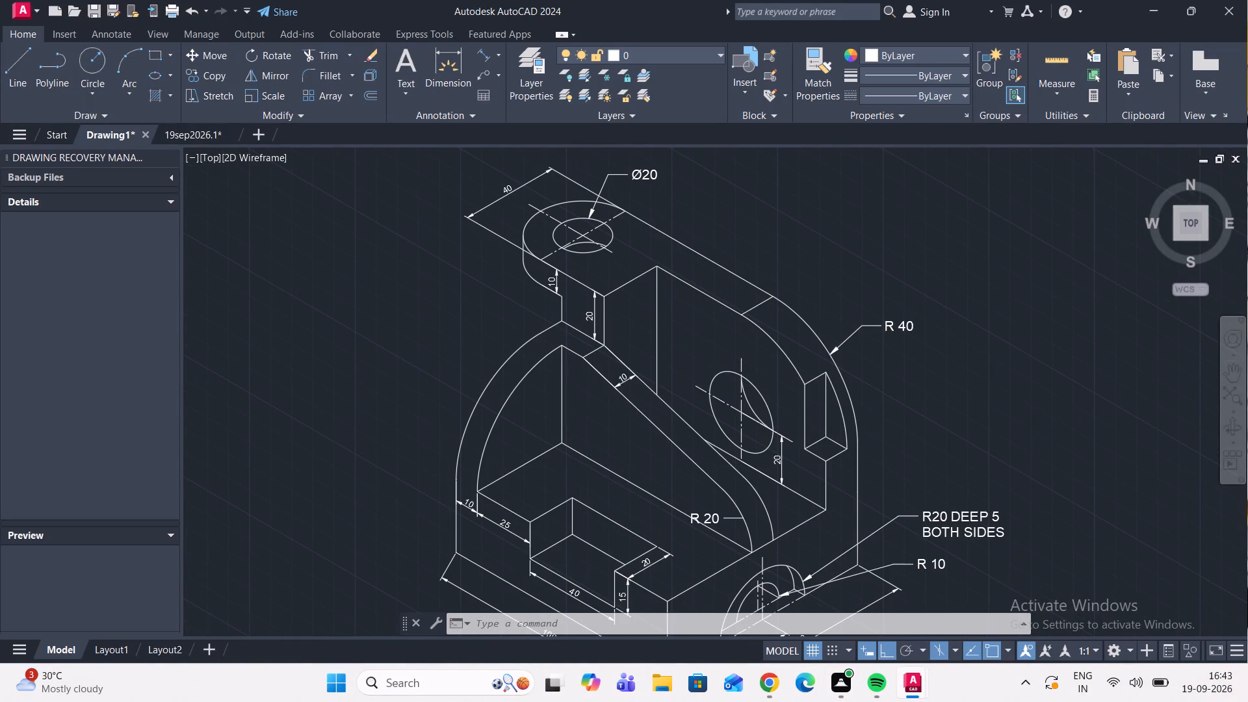
left_click(481, 50)
scroll(833, 471, "up", 1)
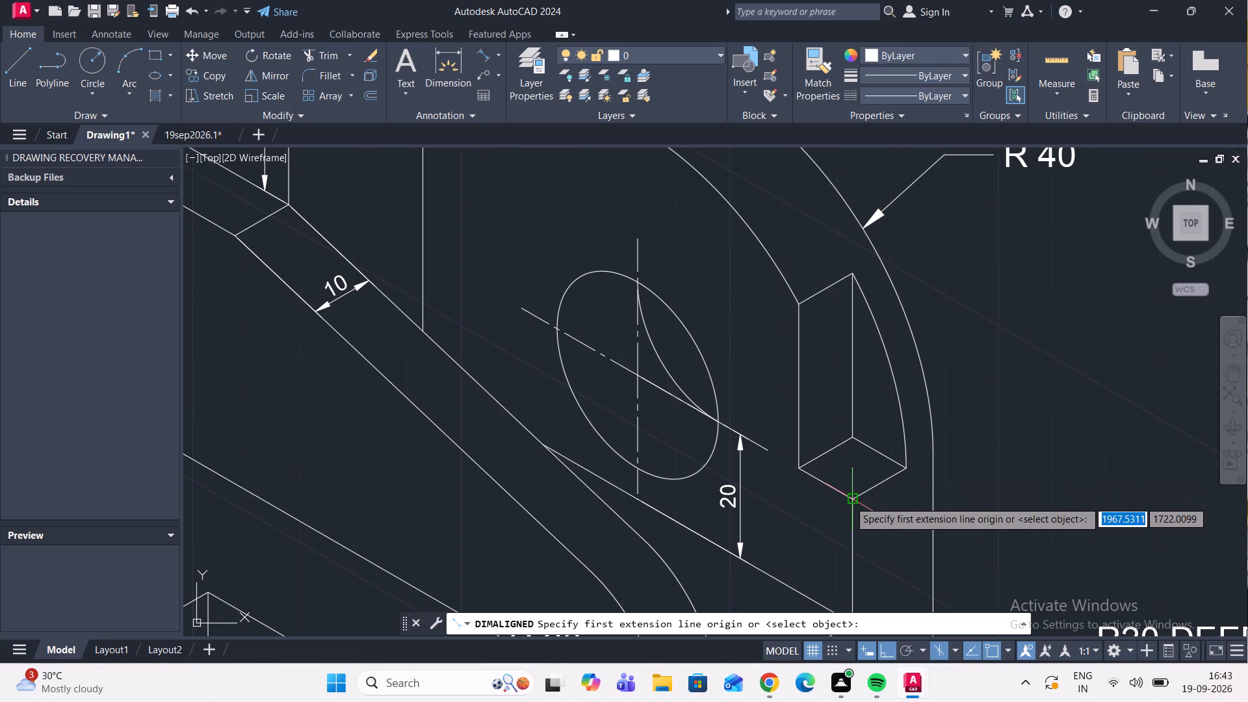
left_click(853, 506)
scroll(824, 485, "up", 1)
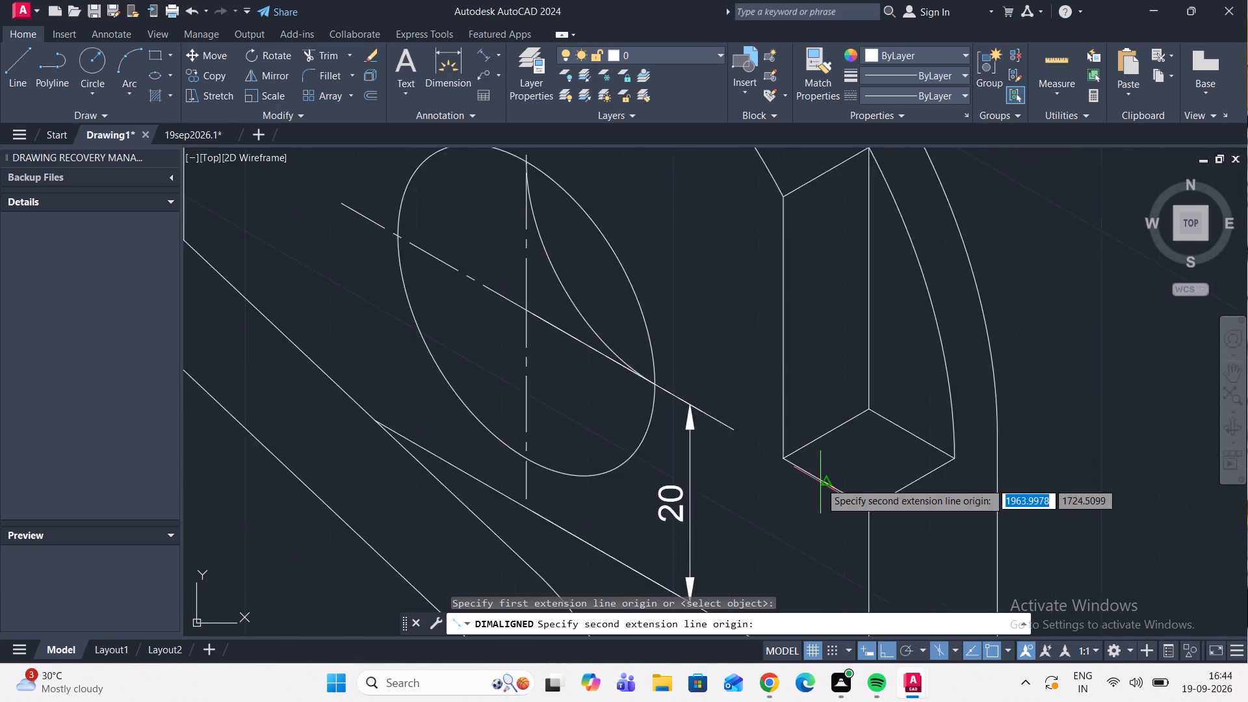
scroll(820, 482, "up", 1)
left_click(762, 448)
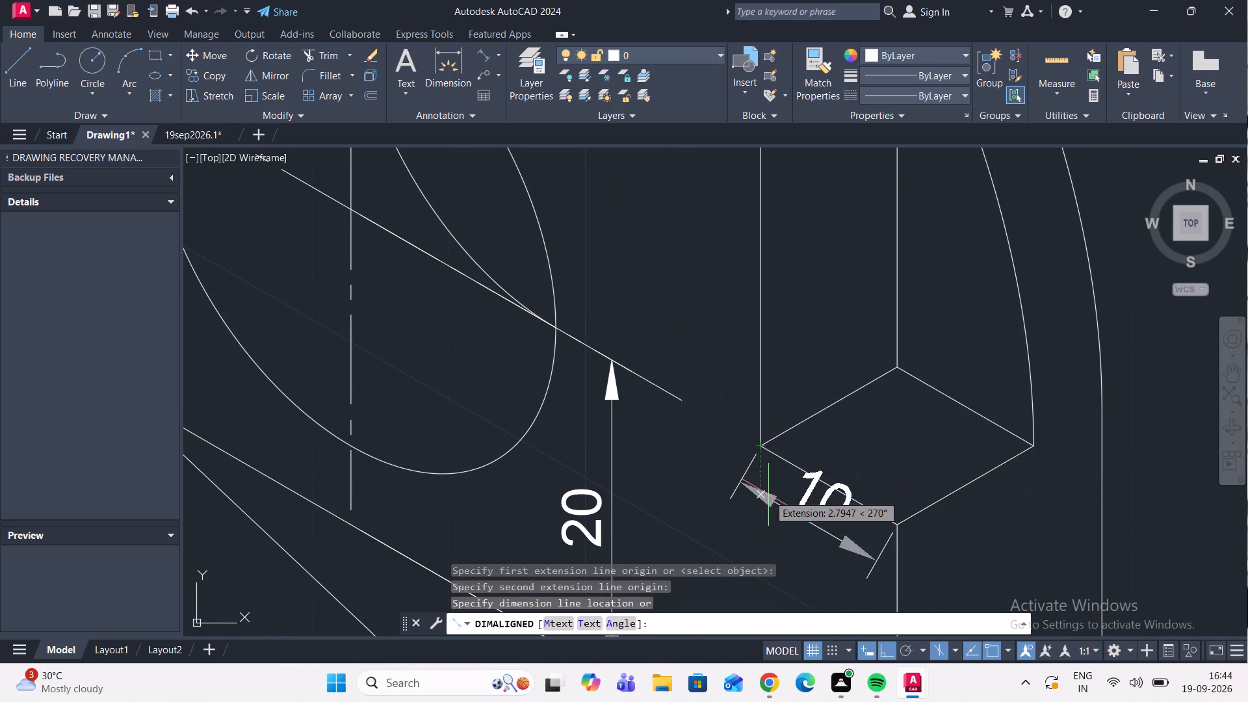
left_click(792, 558)
key("Escape")
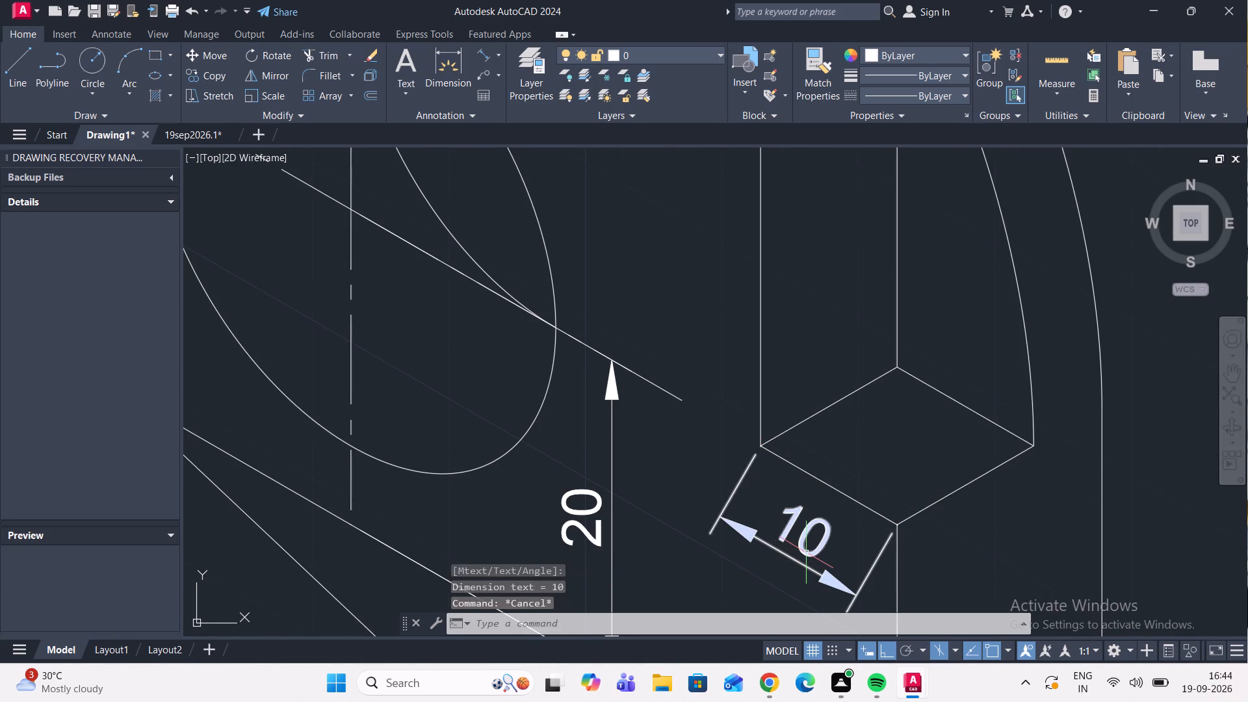
Oblique the dimension on the notch face's front-left edge so its extension lines run vertically.
left_click(813, 598)
left_click(768, 531)
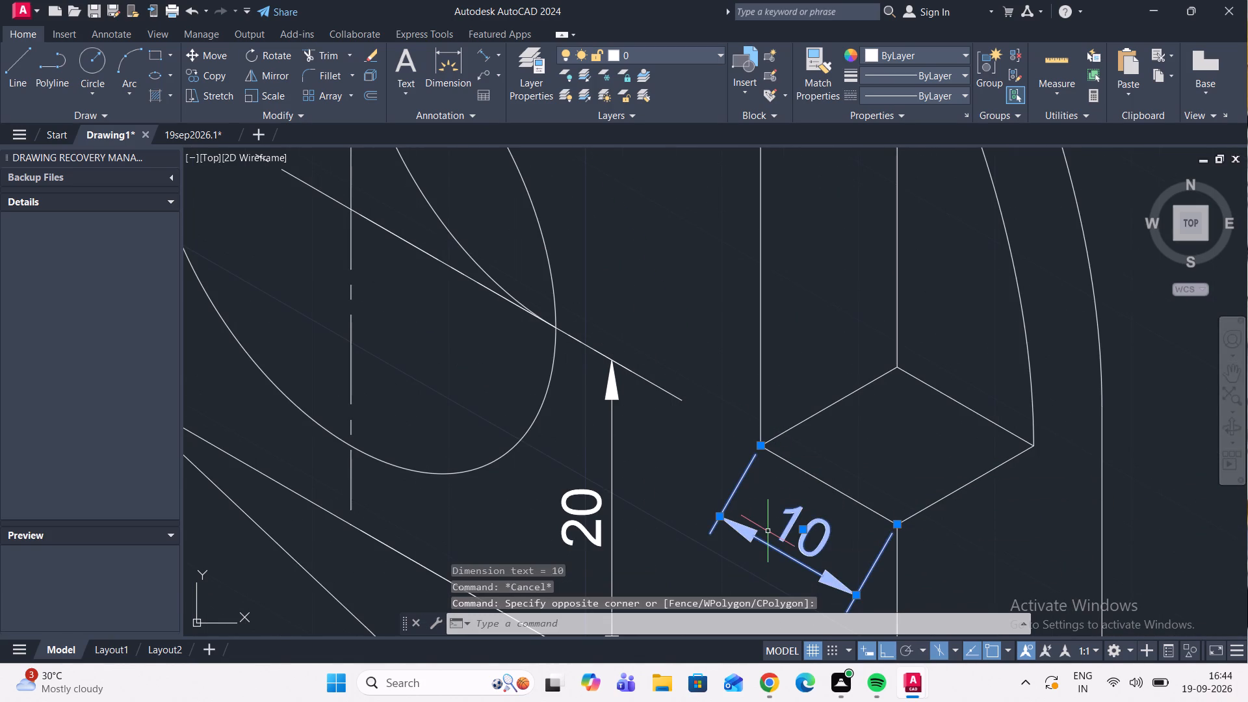
key("d")
type("IM")
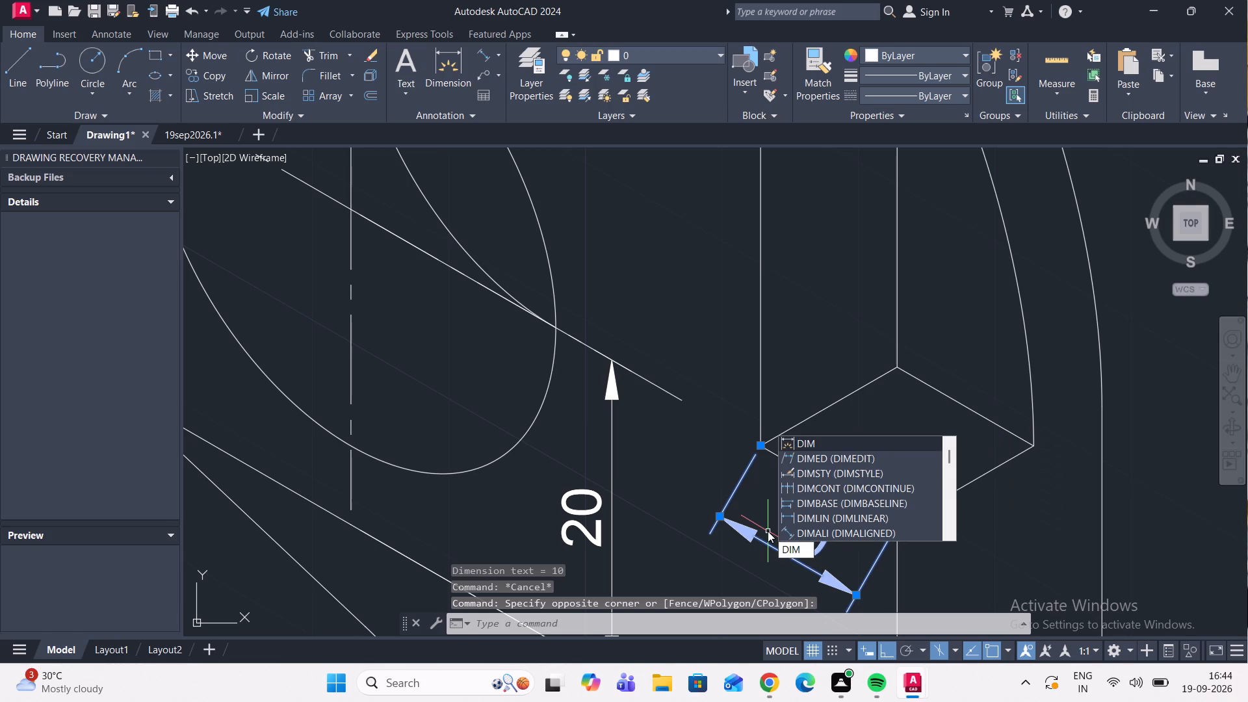
left_click(853, 461)
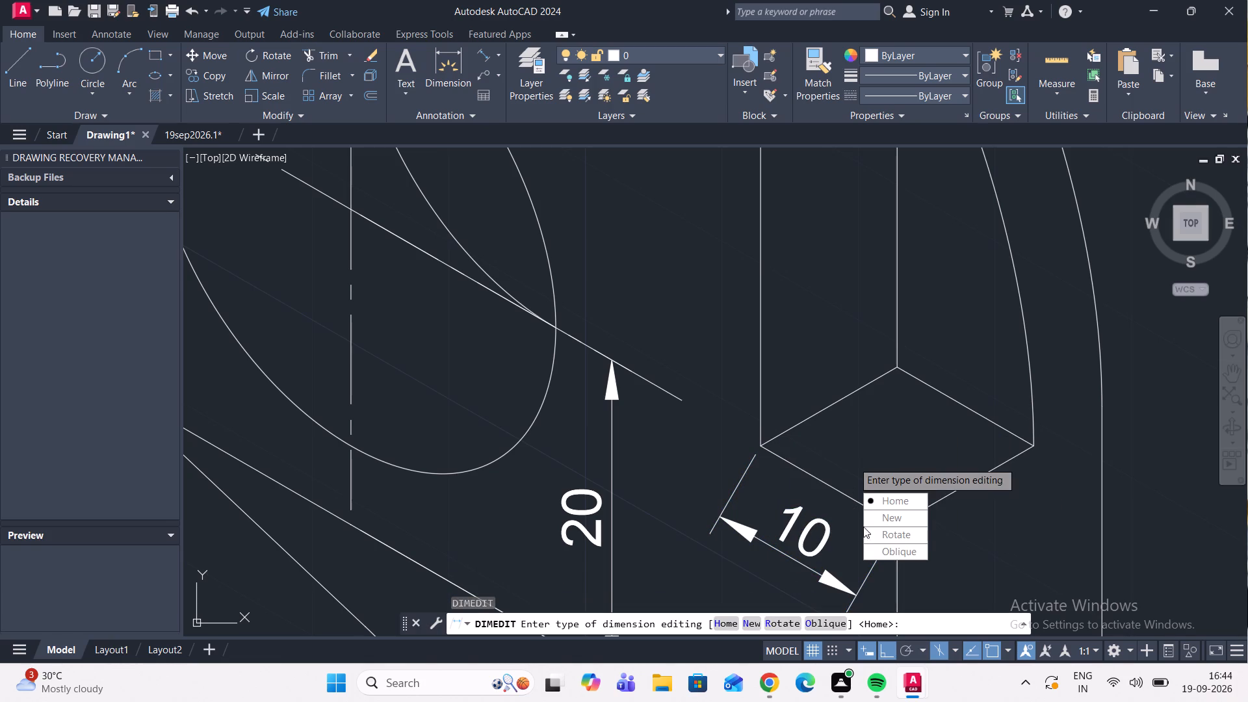
left_click_drag(875, 552, 853, 461)
left_click(853, 461)
scroll(933, 463, "down", 3)
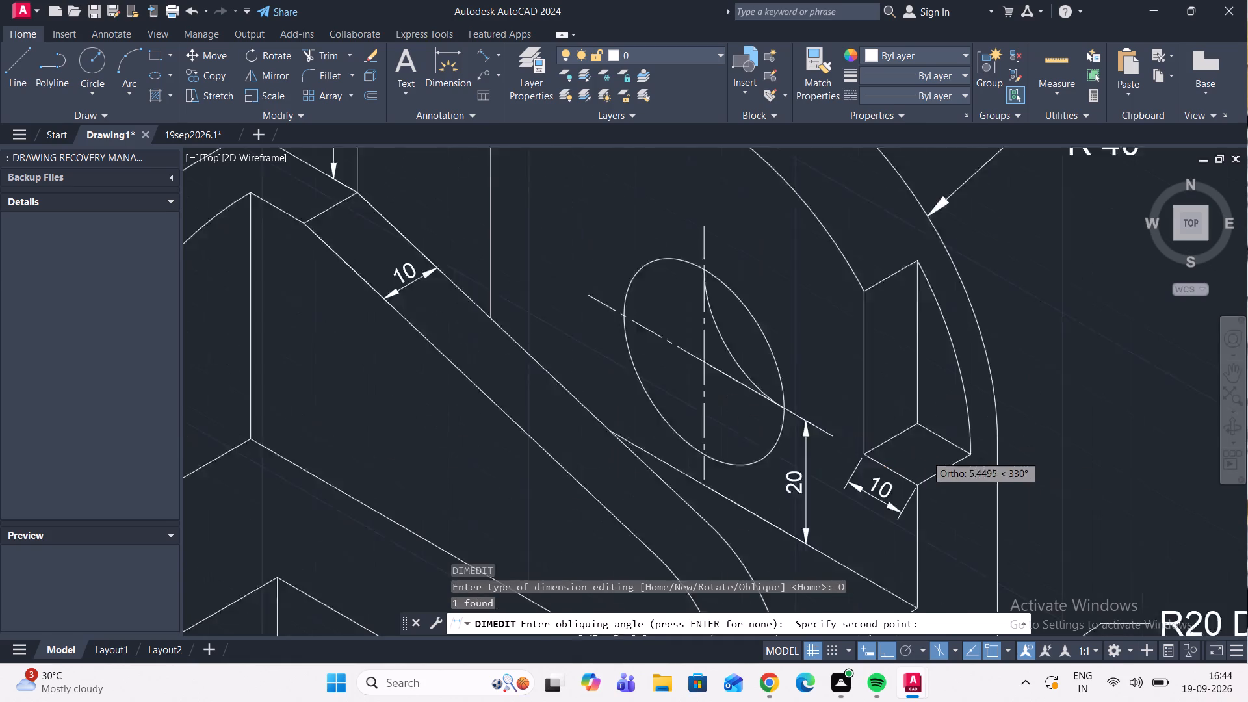
scroll(935, 483, "up", 2)
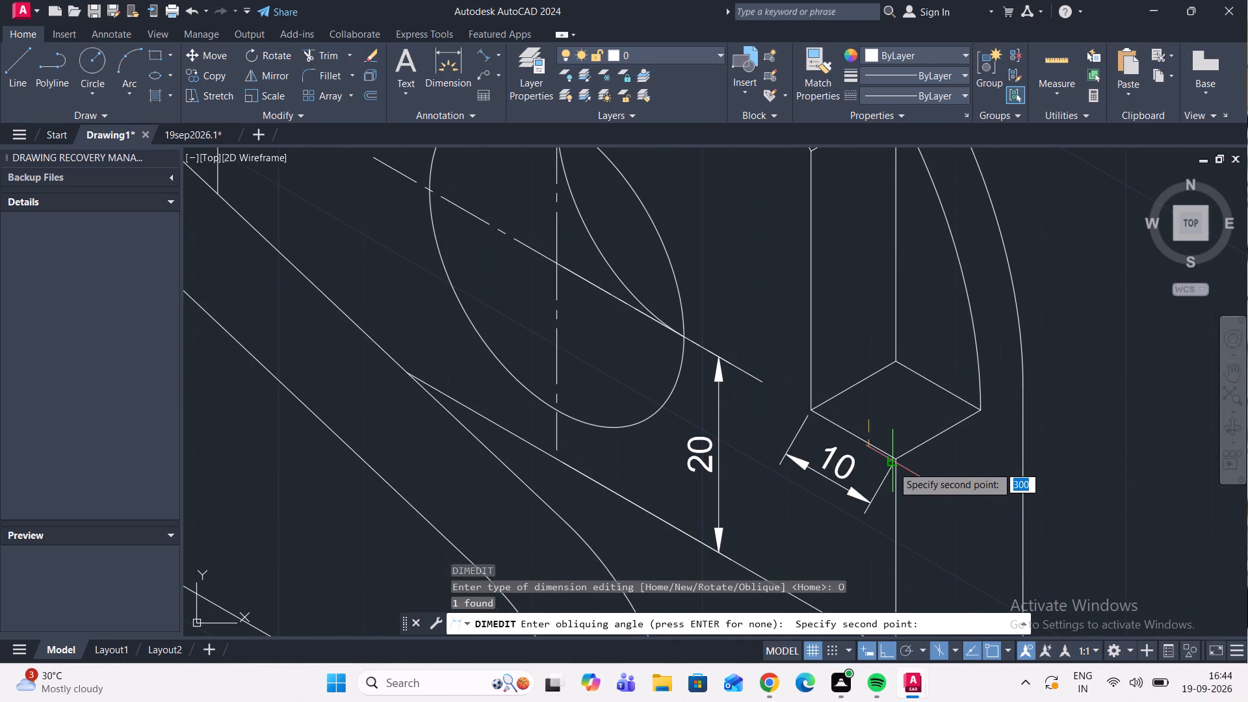
left_click(861, 552)
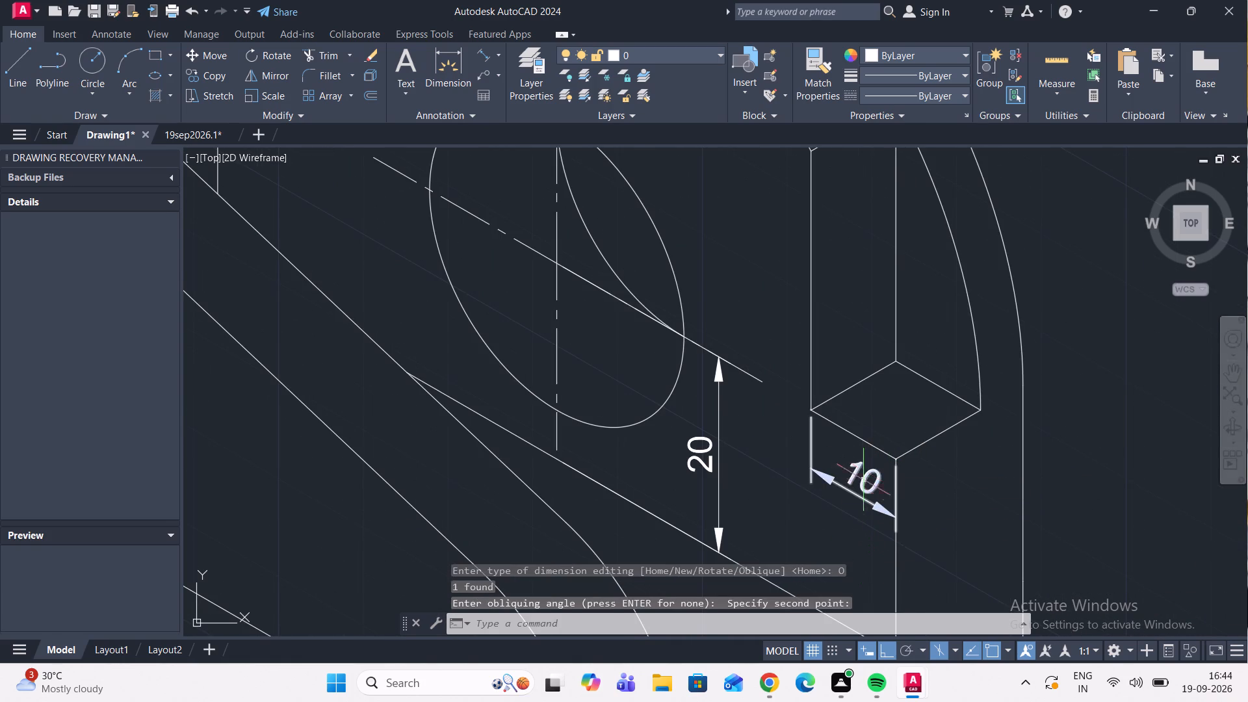
Add an aligned dimension to the front-right edge of the same diamond-shaped notch face, offset below the edge.
scroll(864, 463, "up", 2)
middle_click_drag(893, 419, 725, 424)
scroll(852, 411, "down", 2)
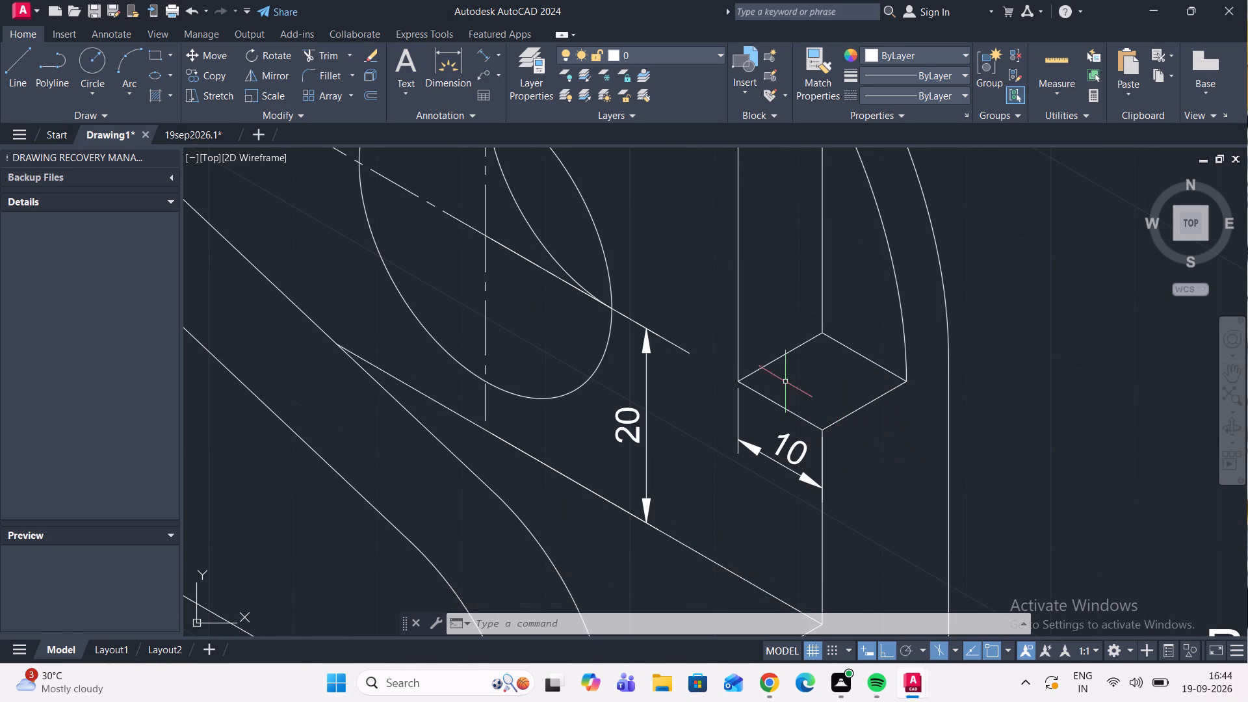
scroll(848, 361, "down", 2)
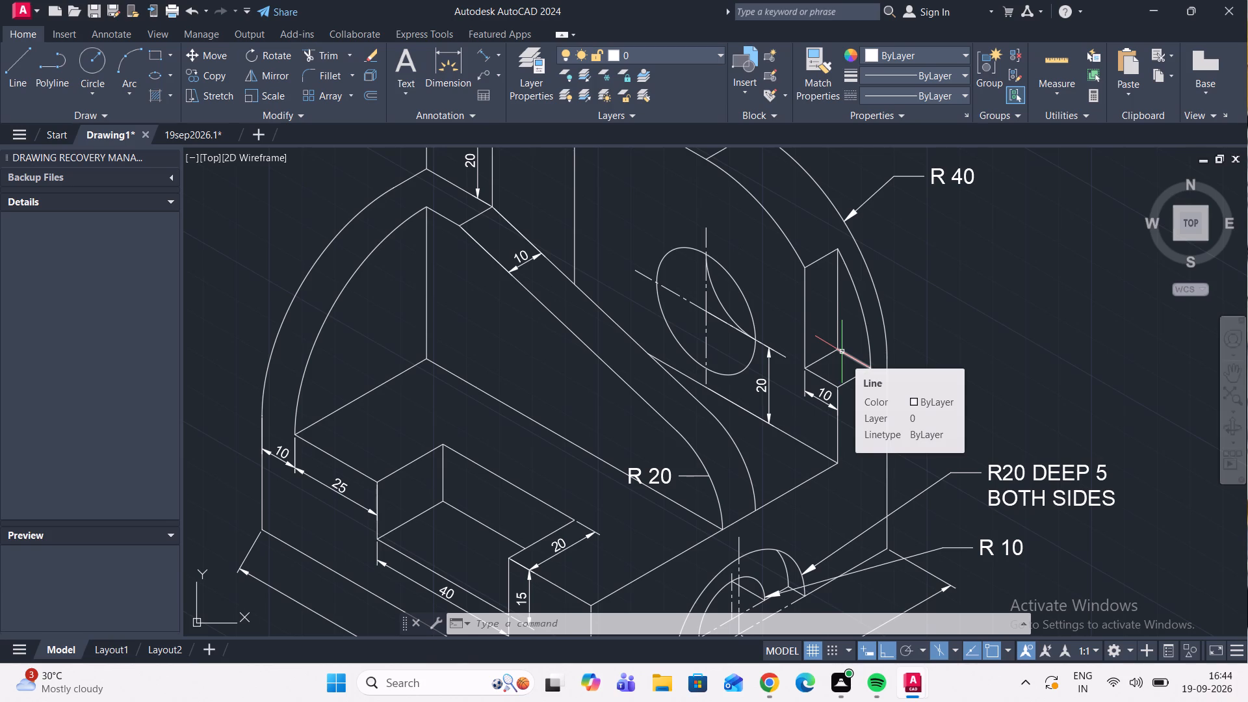
scroll(881, 389, "up", 1)
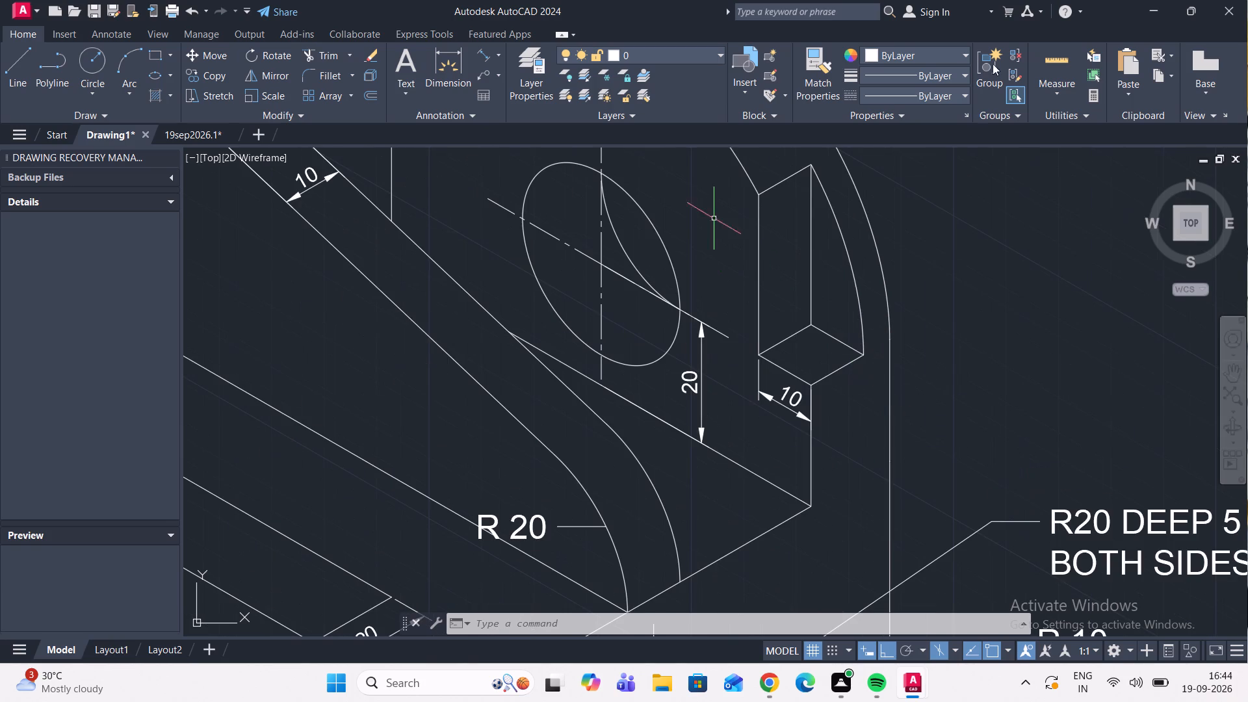
left_click(478, 55)
scroll(865, 363, "up", 3)
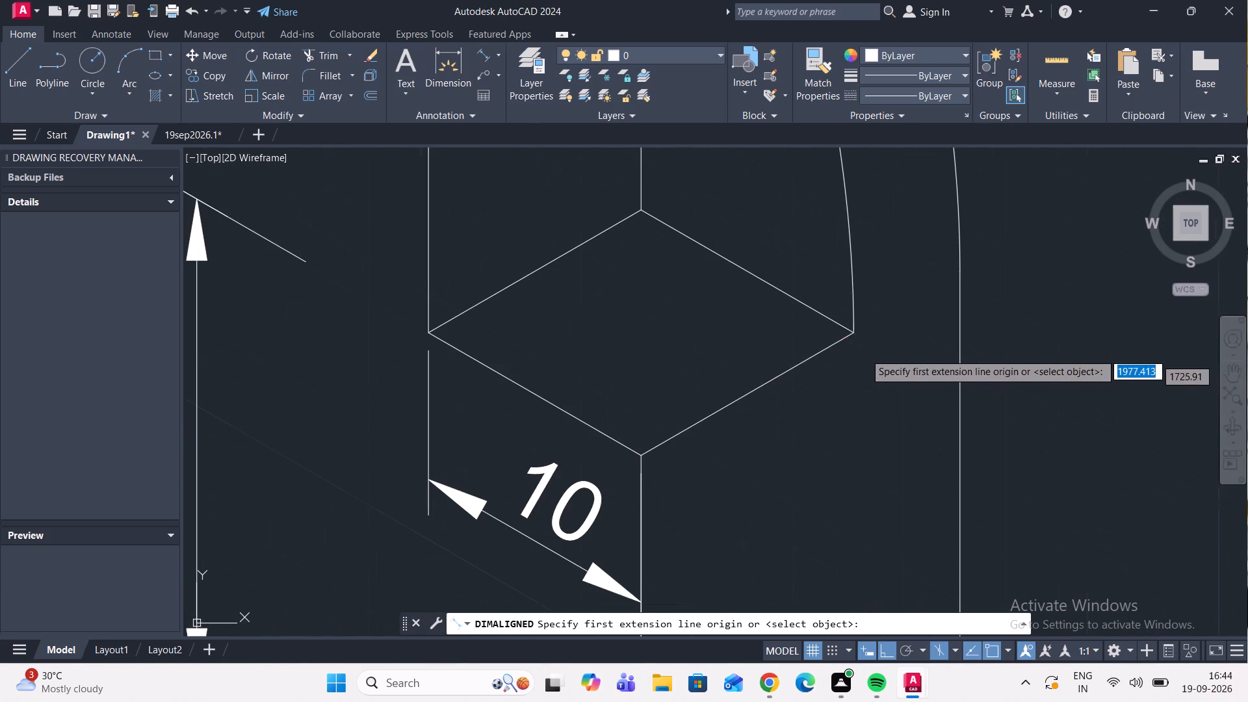
left_click(855, 332)
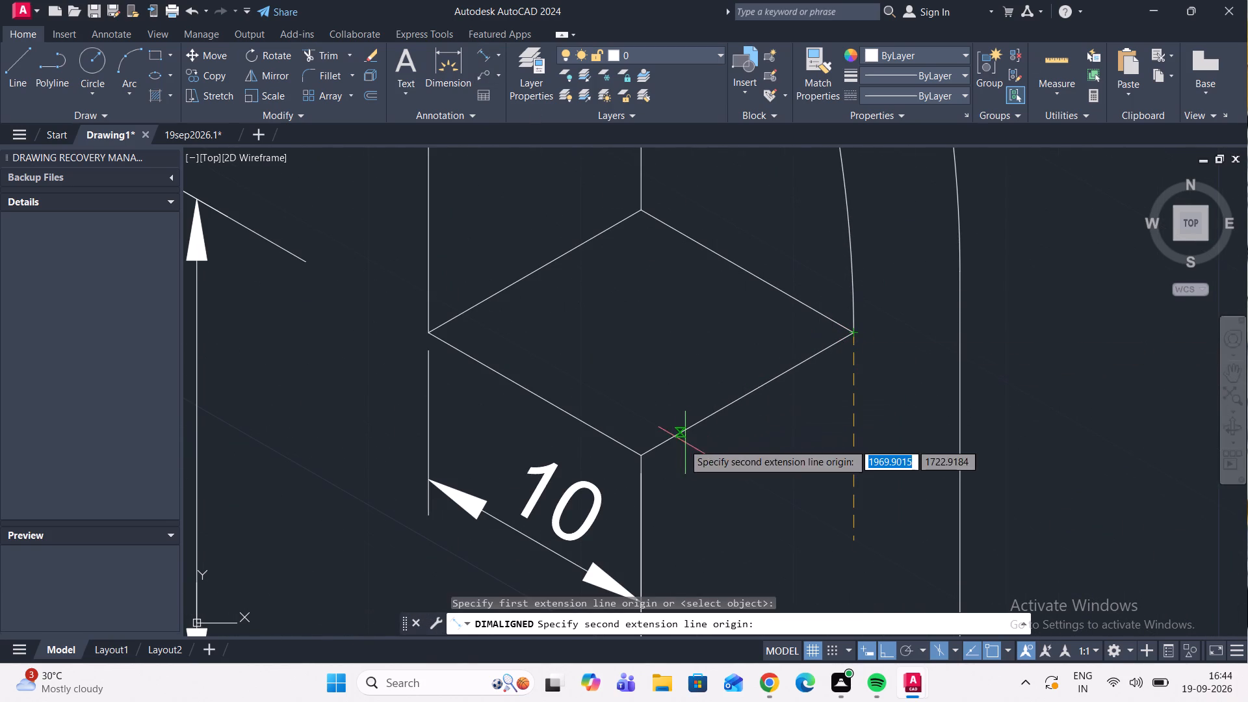
left_click(641, 460)
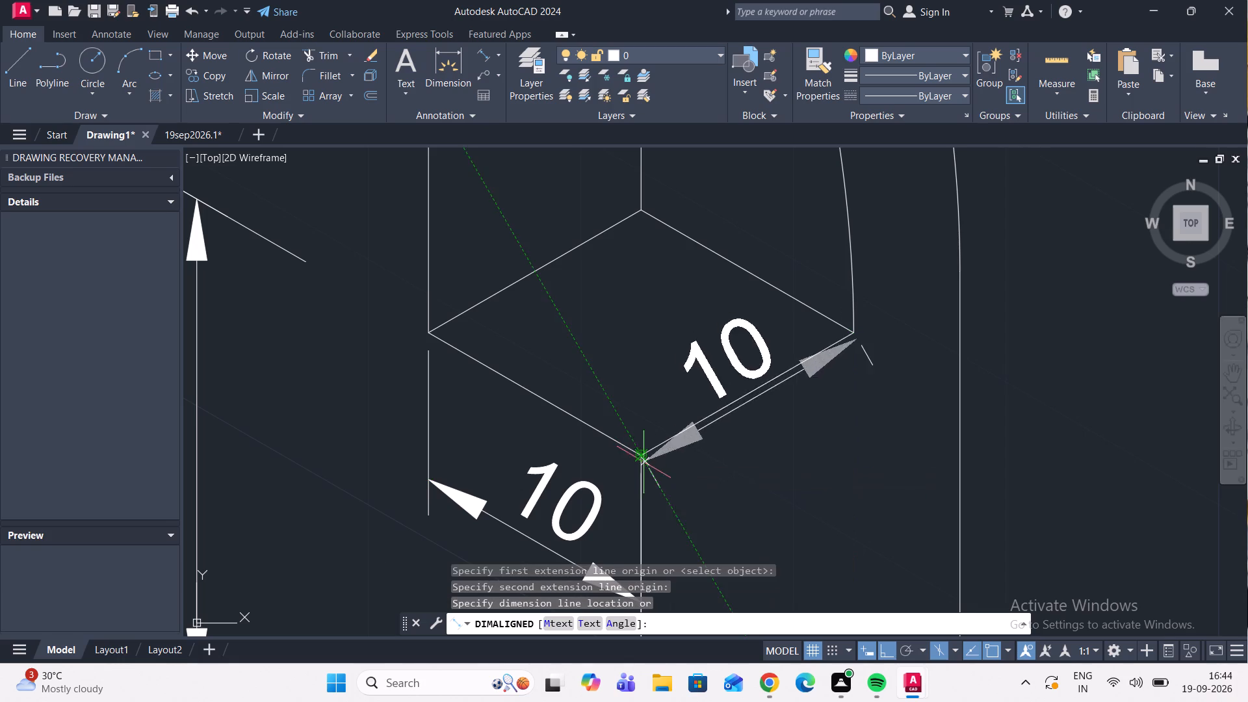
scroll(759, 482, "down", 3)
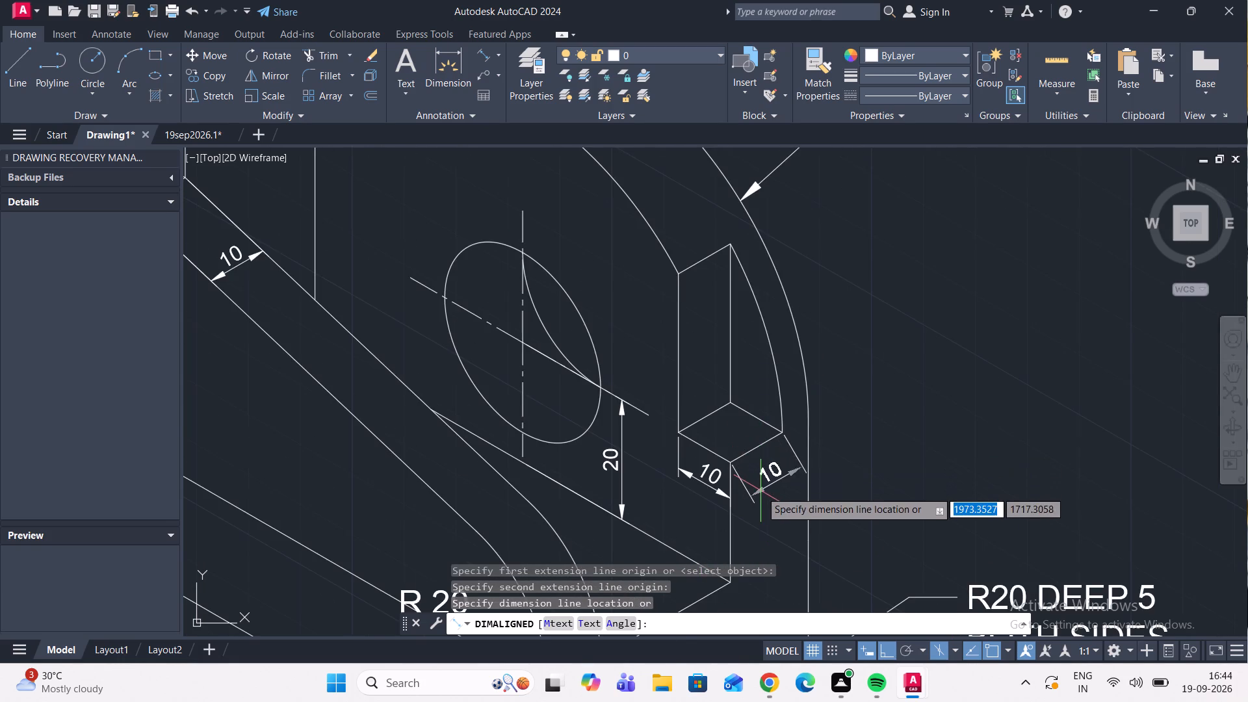
scroll(754, 489, "up", 2)
left_click(753, 495)
Place the aligned dimension line for the notch face's front-right edge below that edge.
left_click(788, 501)
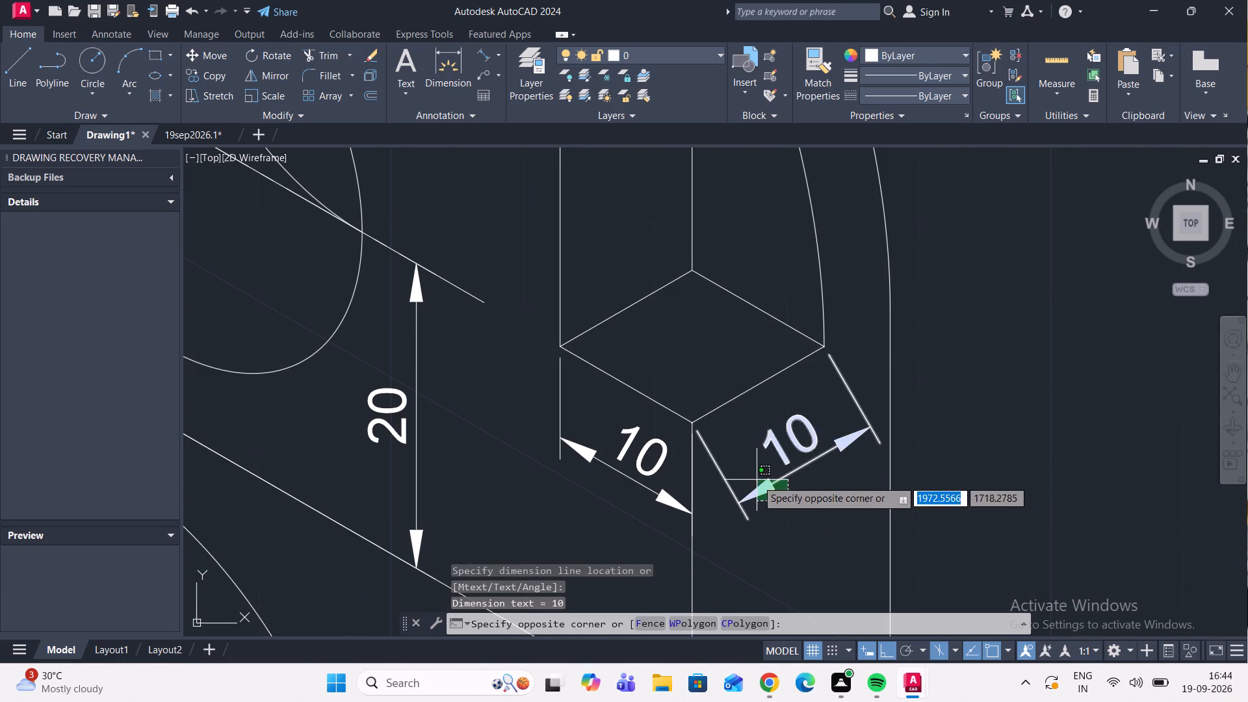
Oblique the dimension on the notch face's front-right edge so its extension lines run vertically.
left_click(757, 480)
key("d")
key("i")
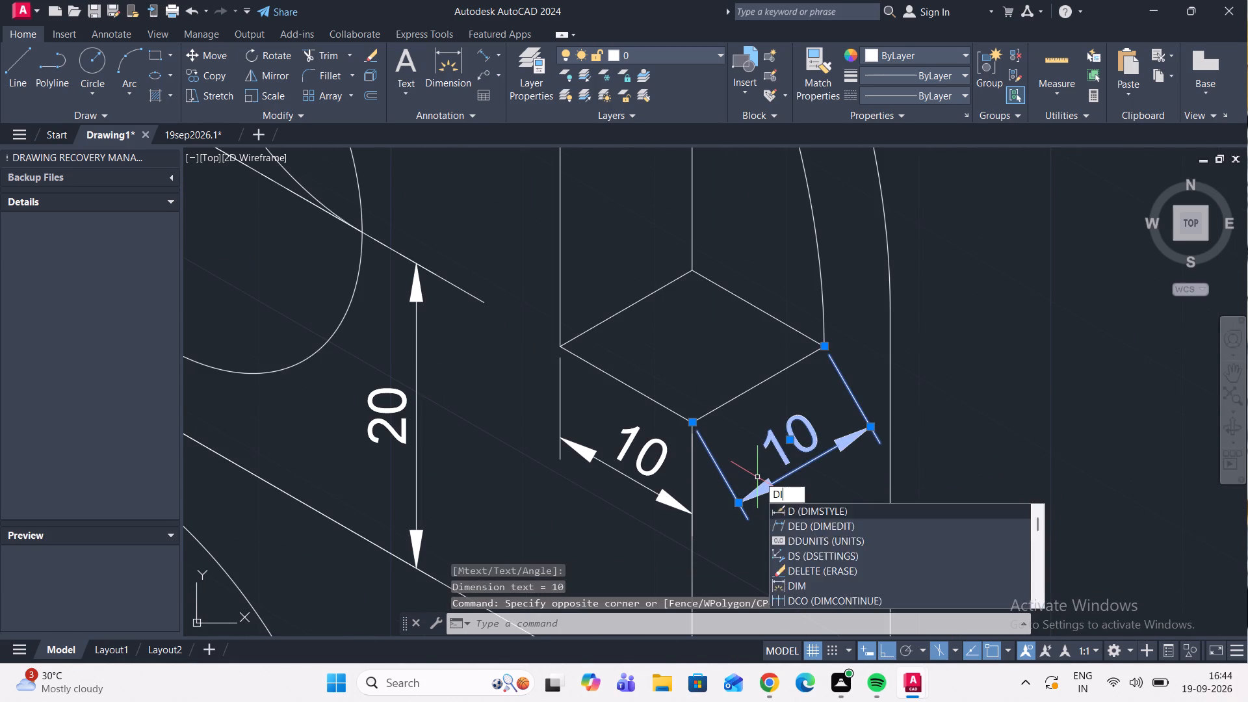
key("m")
key("e")
key("d")
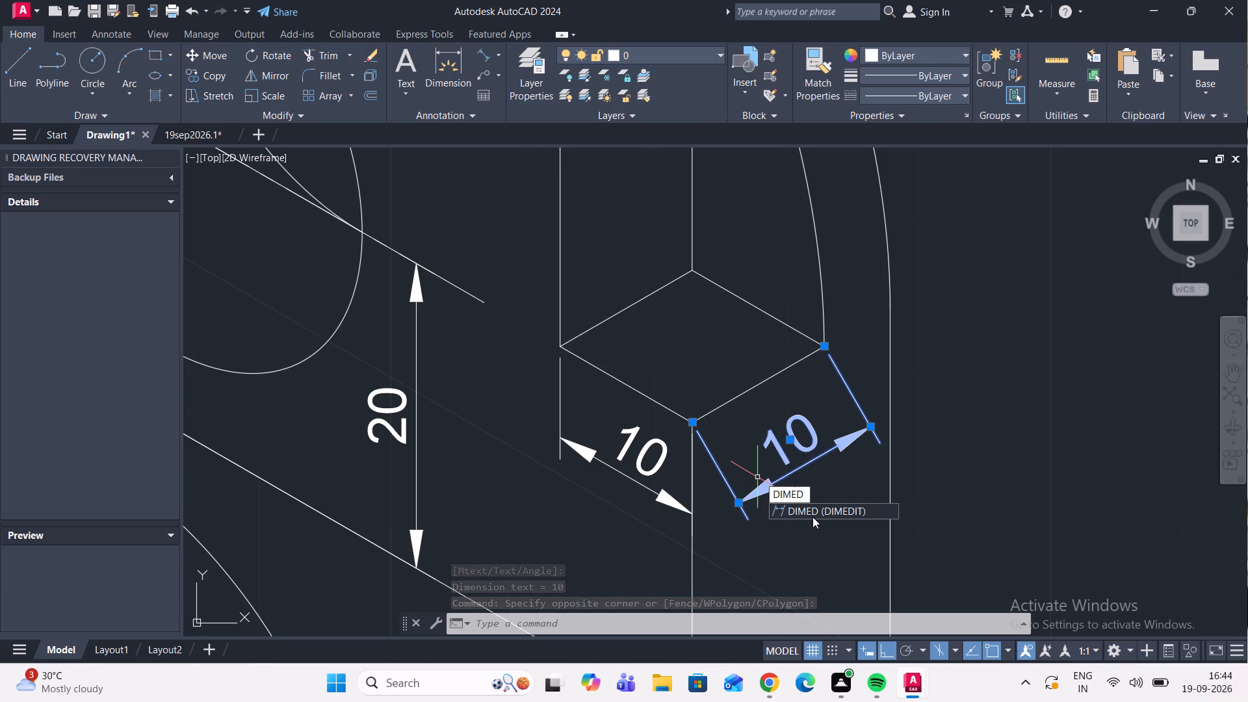
left_click(817, 512)
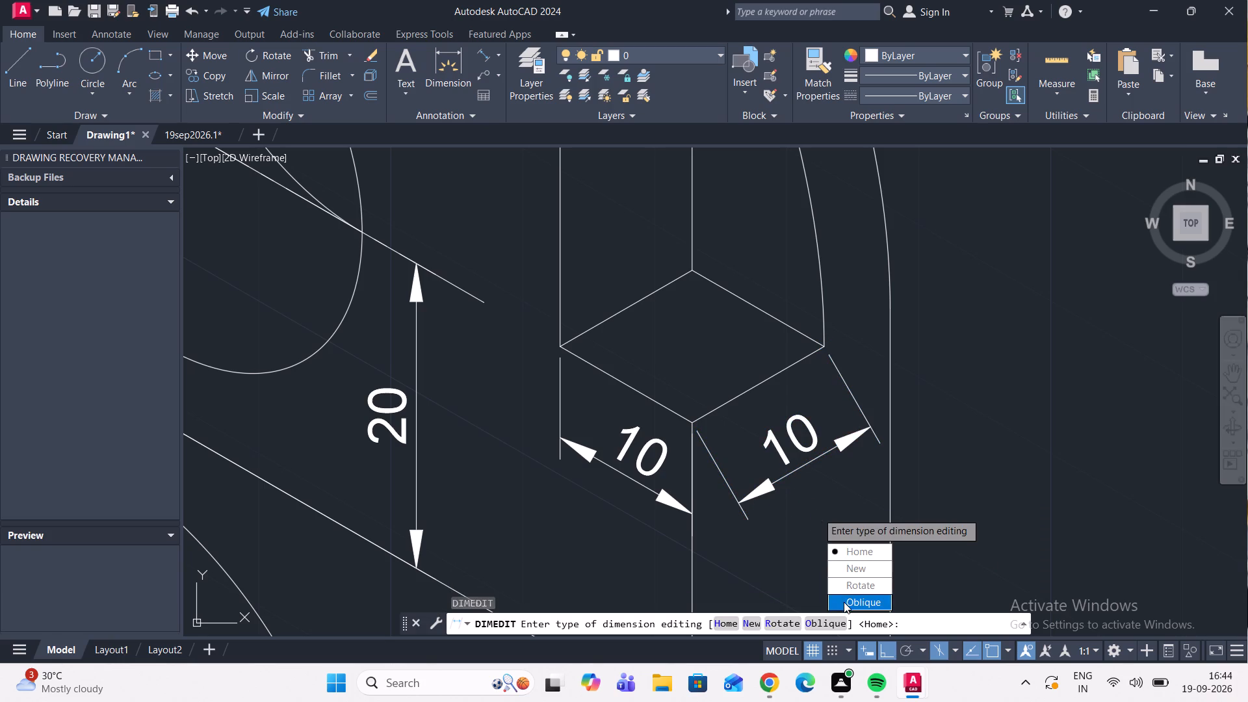
left_click_drag(844, 602, 815, 510)
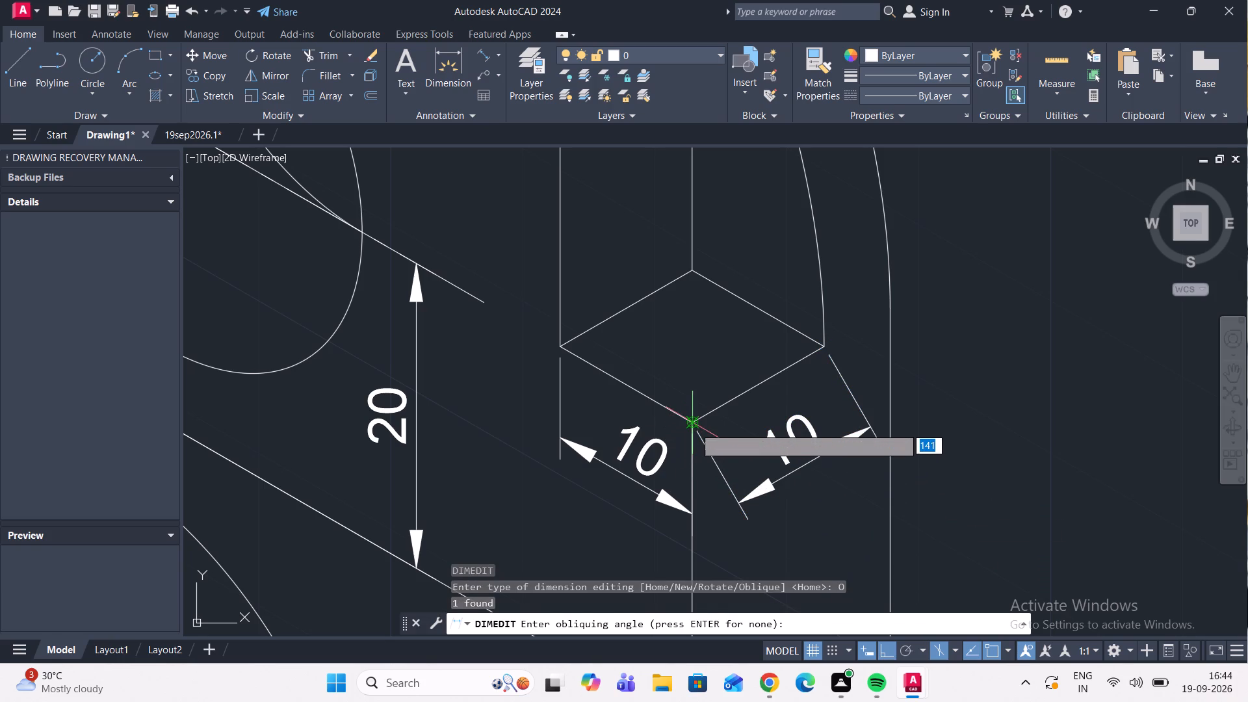
left_click(694, 427)
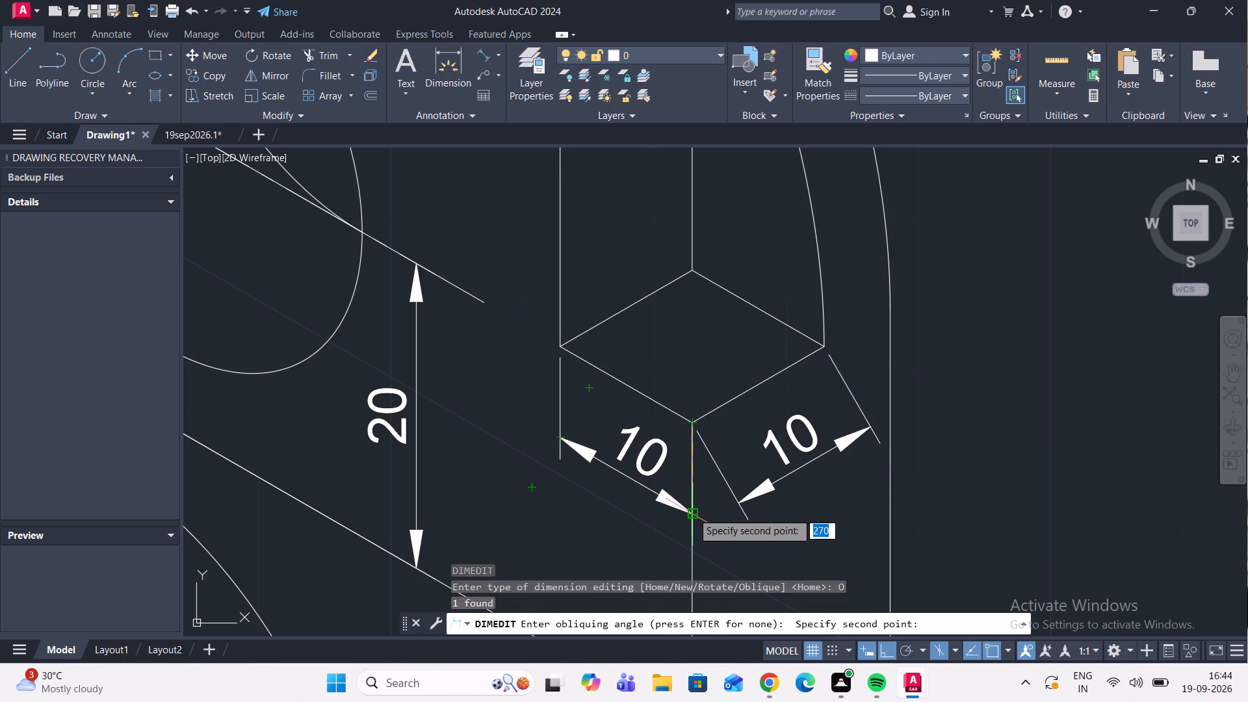
left_click(692, 510)
Shift the front-right edge's dimension line so its lower end meets the end of the neighbouring front-left edge dimension.
left_click(708, 522)
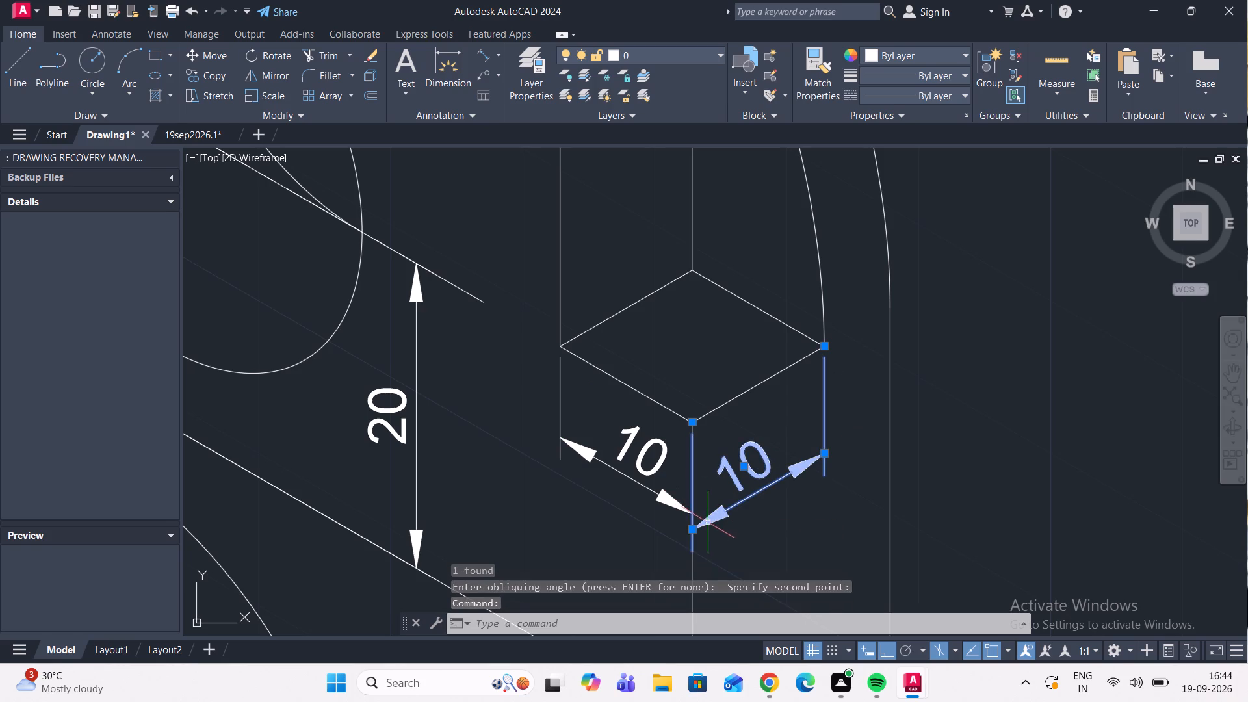
left_click(693, 532)
left_click(692, 511)
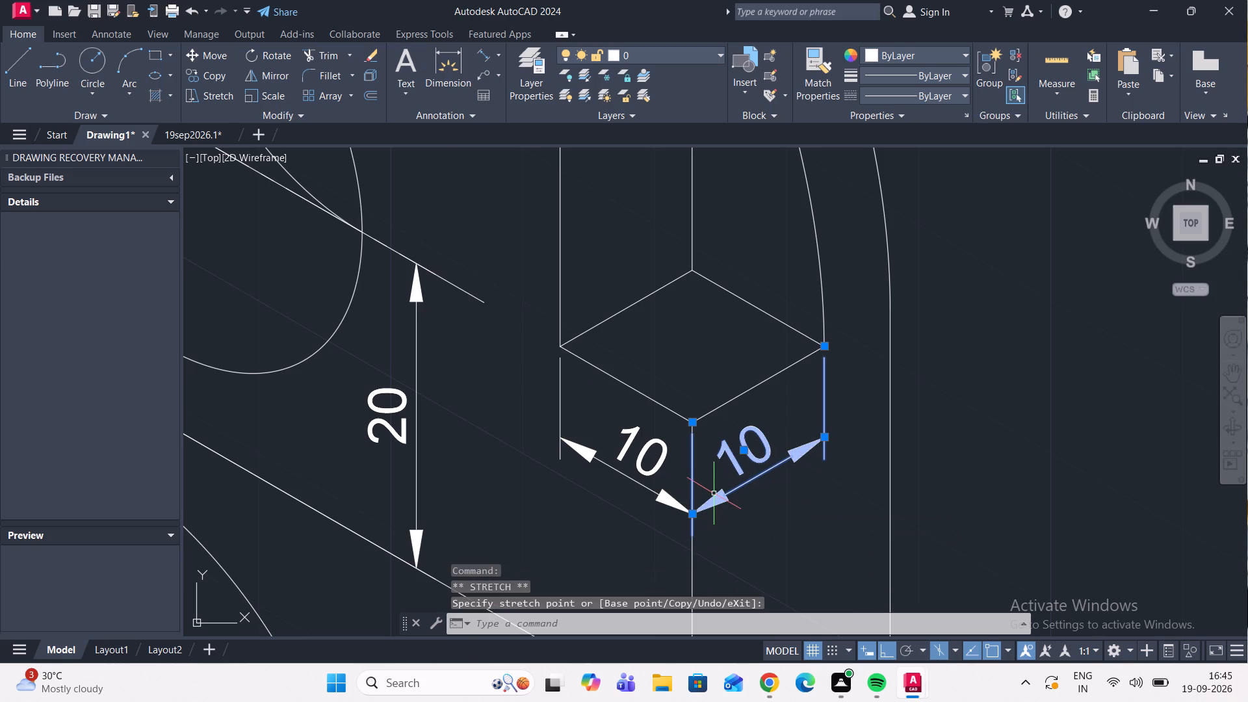
key("Escape")
Examine the whole dimensioned bracket for features that still lack a dimension or callout.
scroll(766, 467, "down", 3)
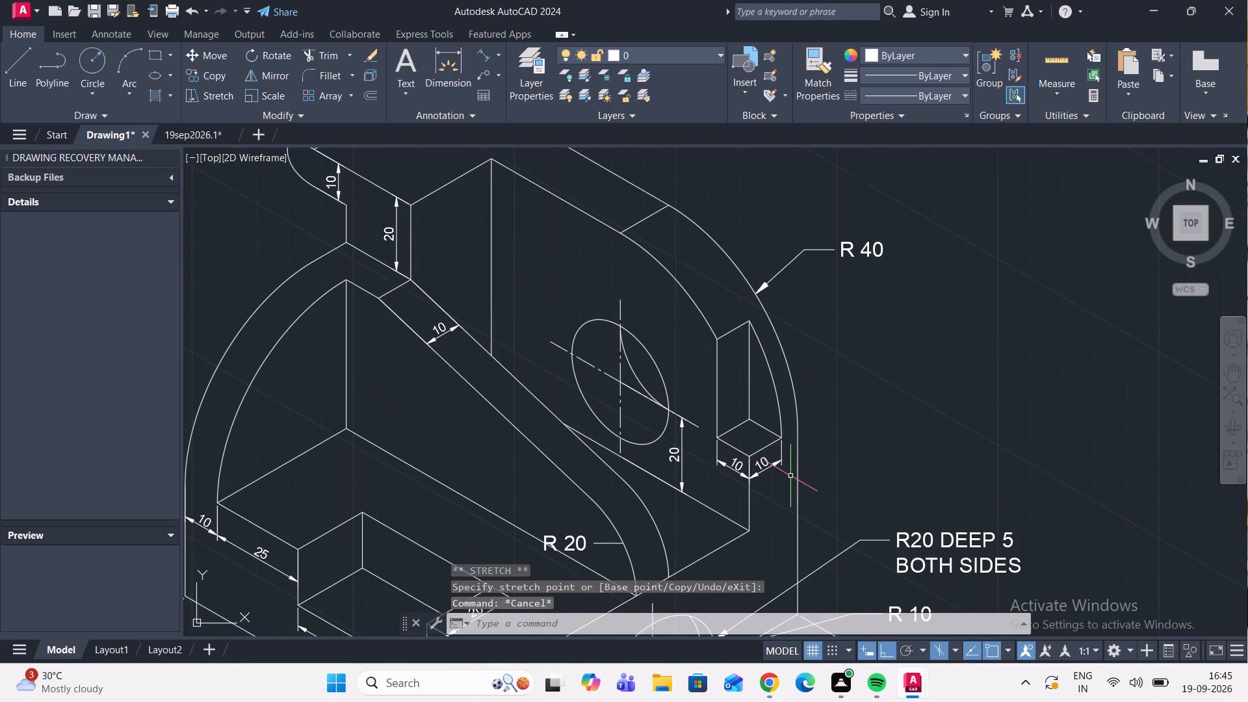
middle_click_drag(794, 482, 745, 549)
scroll(753, 494, "up", 1)
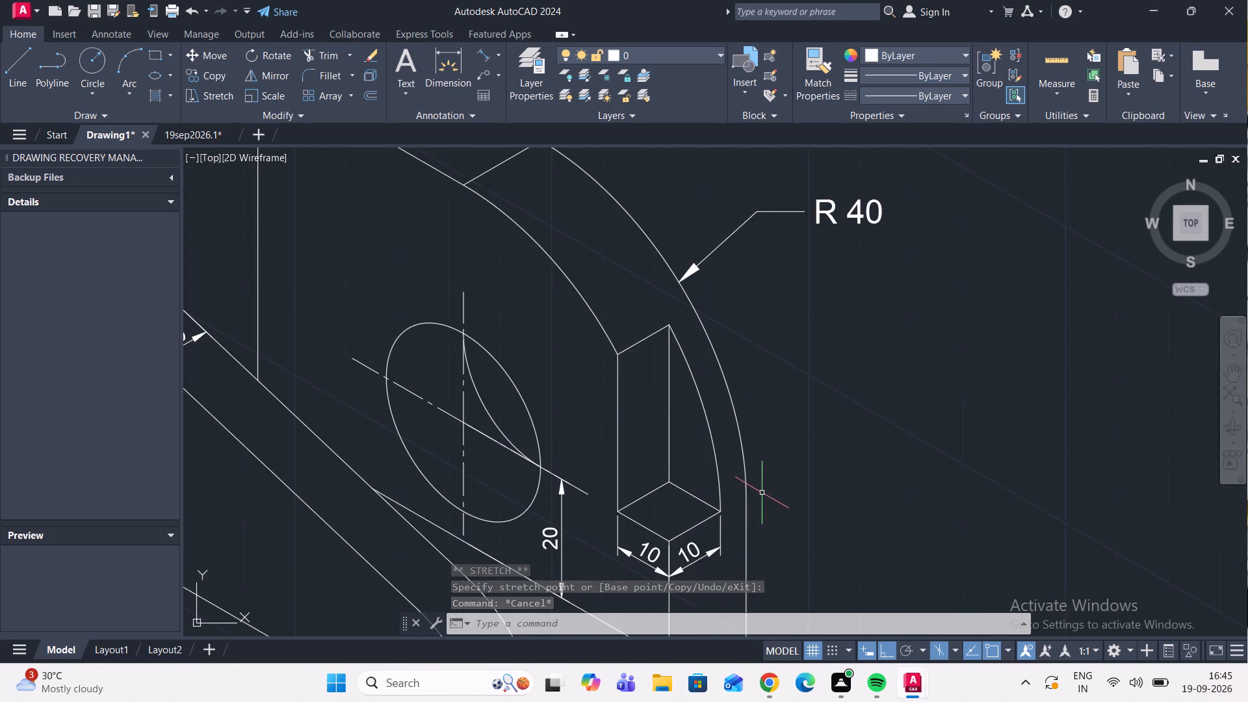
middle_click_drag(769, 486, 871, 458)
middle_click(933, 623)
middle_click_drag(861, 471, 1040, 507)
scroll(1032, 498, "down", 2)
middle_click_drag(876, 443, 822, 370)
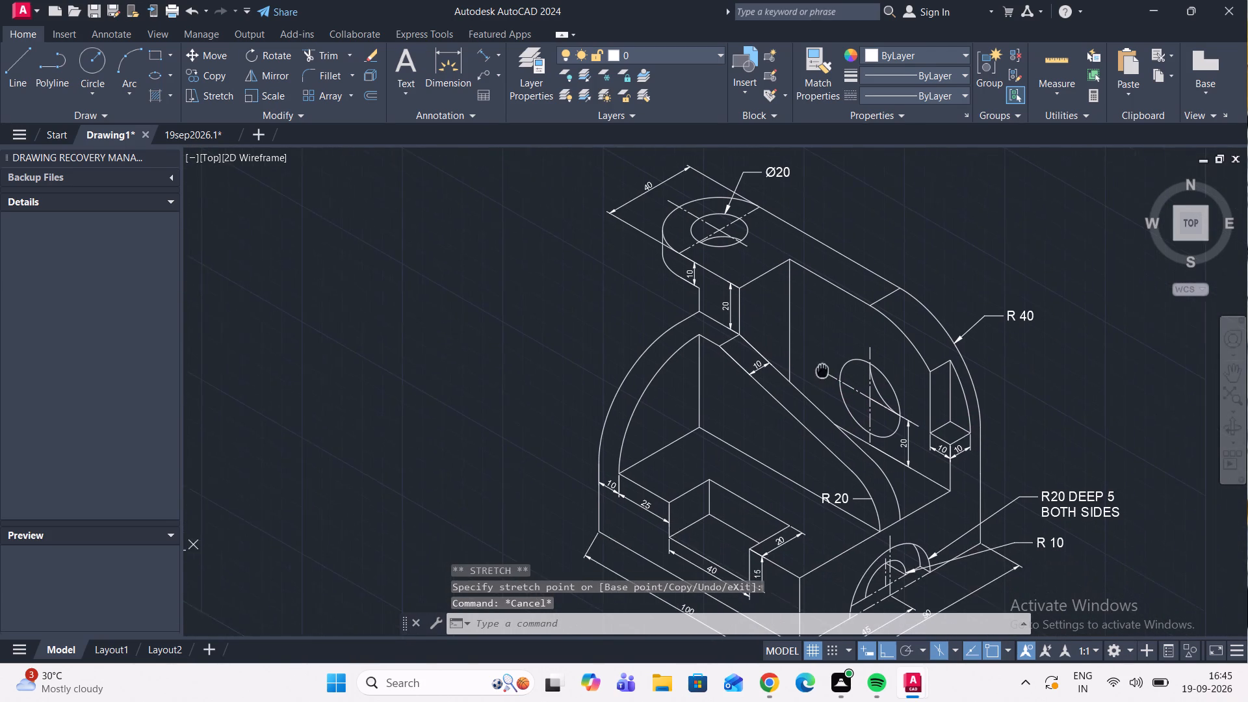
middle_click_drag(860, 479, 798, 411)
middle_click_drag(837, 402, 774, 451)
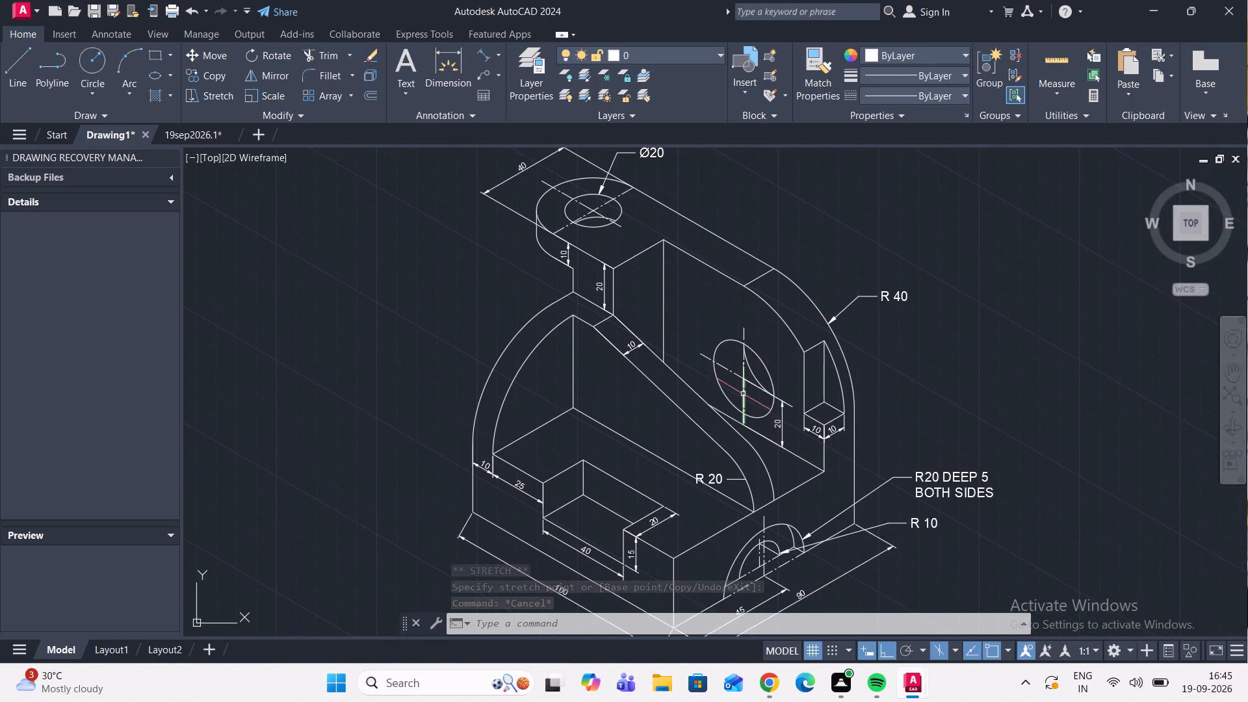
scroll(743, 394, "up", 1)
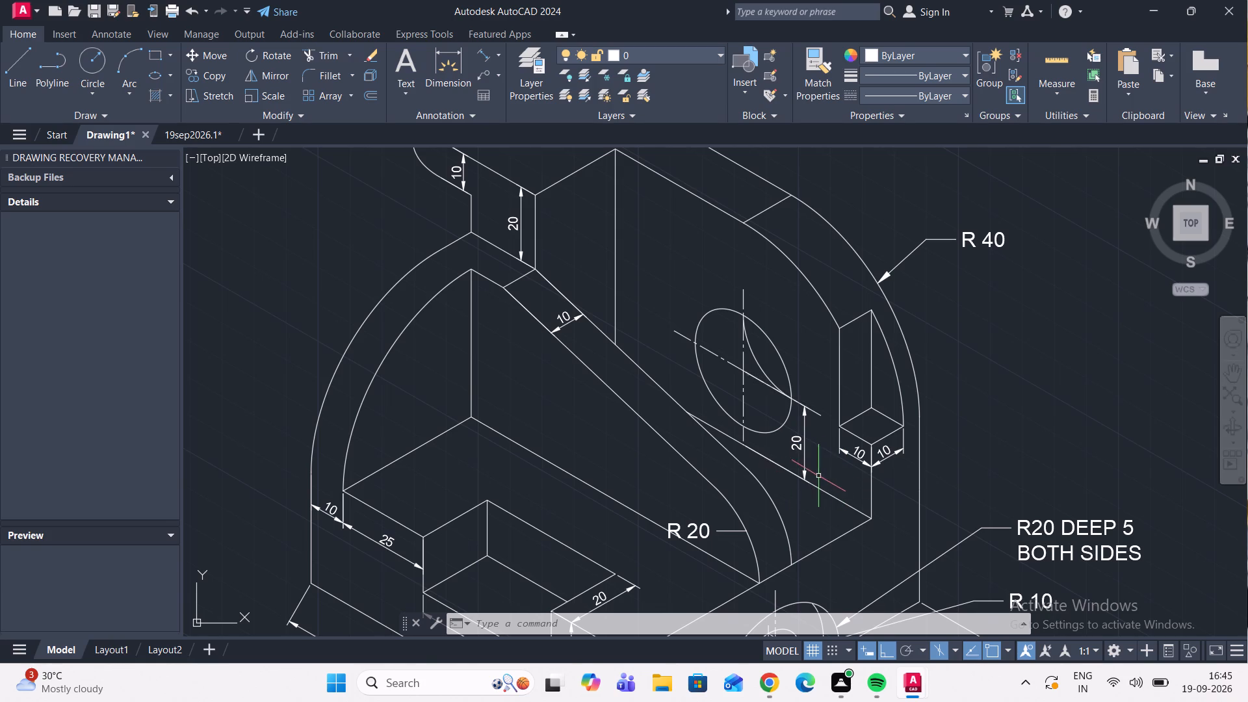
middle_click_drag(768, 463, 717, 380)
middle_click_drag(773, 428, 731, 376)
middle_click_drag(778, 413, 772, 404)
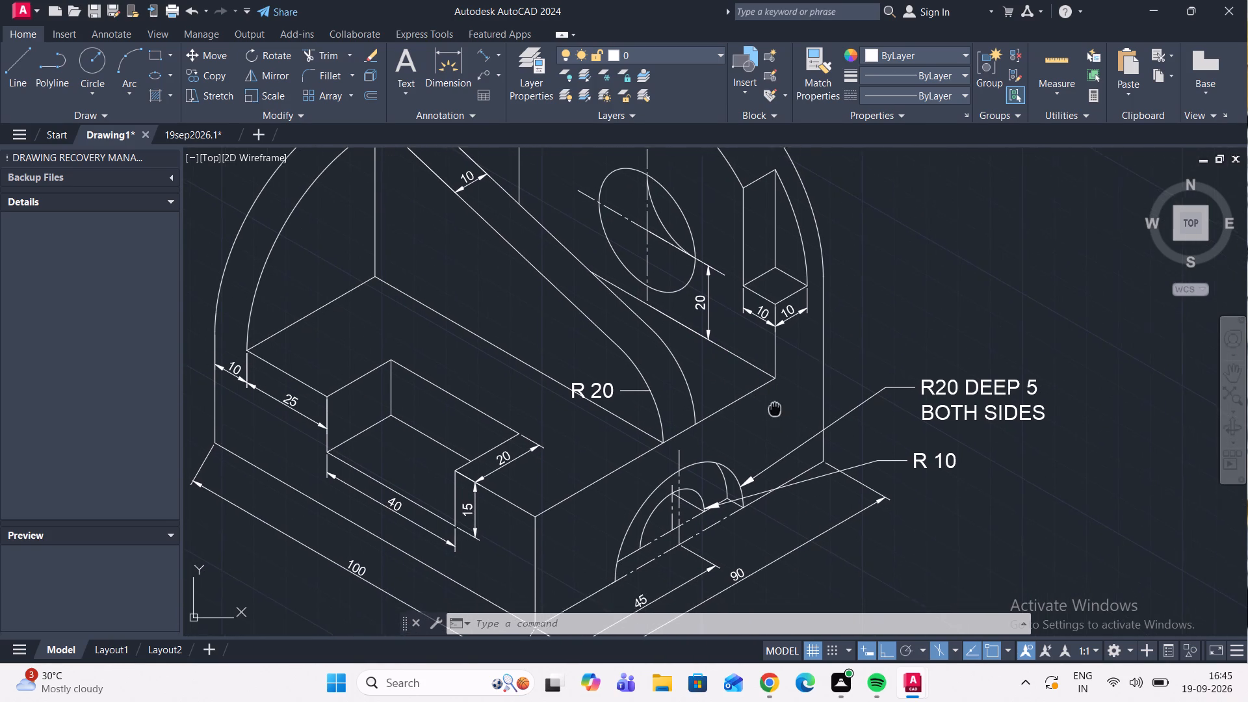
middle_click_drag(772, 404, 763, 389)
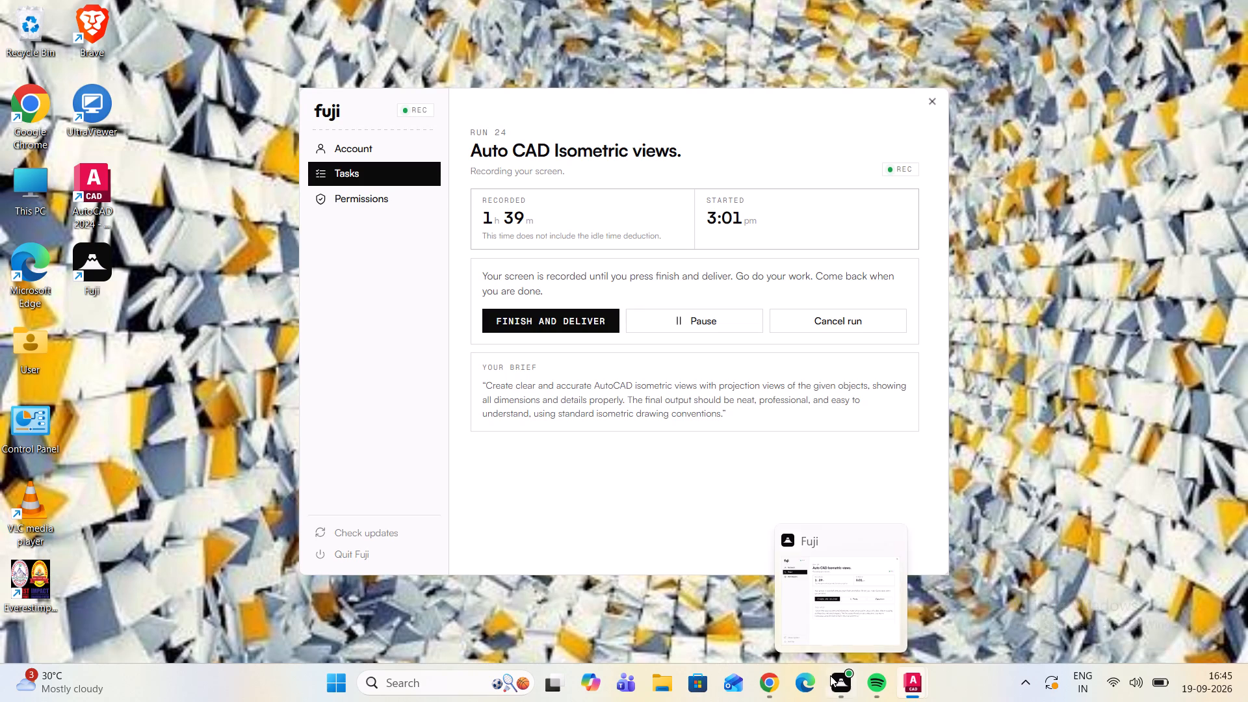
scroll(751, 490, "down", 1)
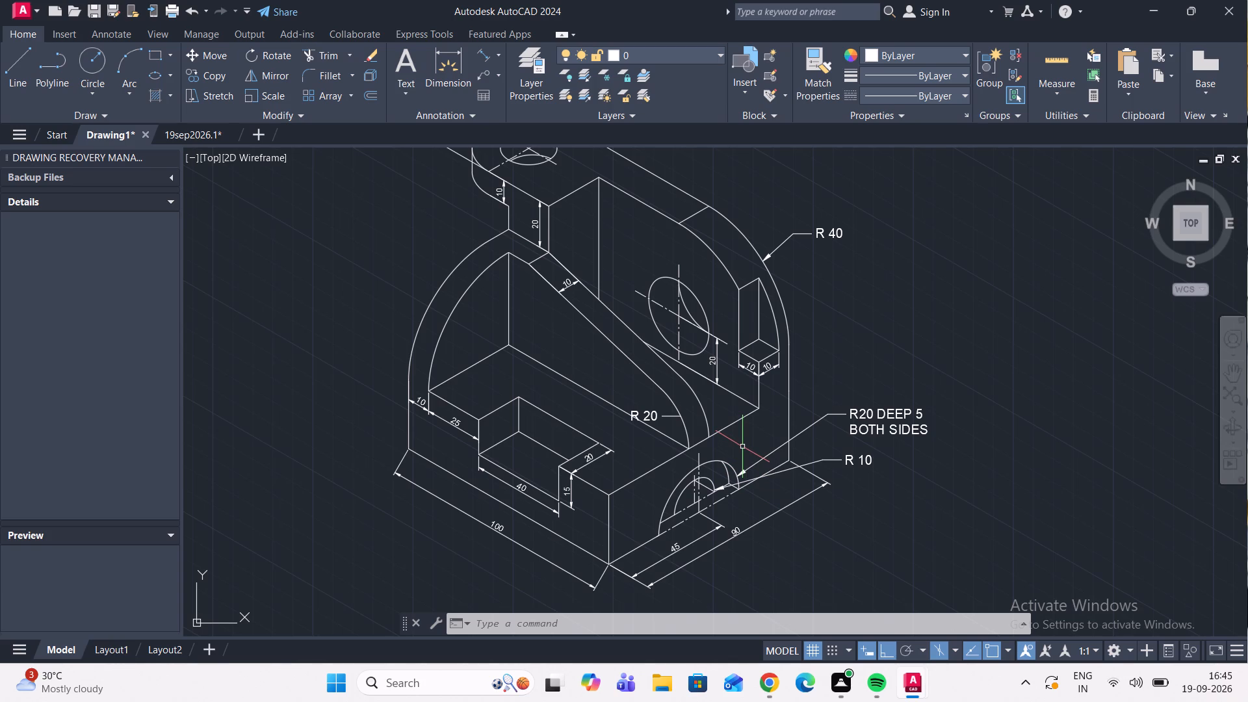
scroll(742, 447, "down", 1)
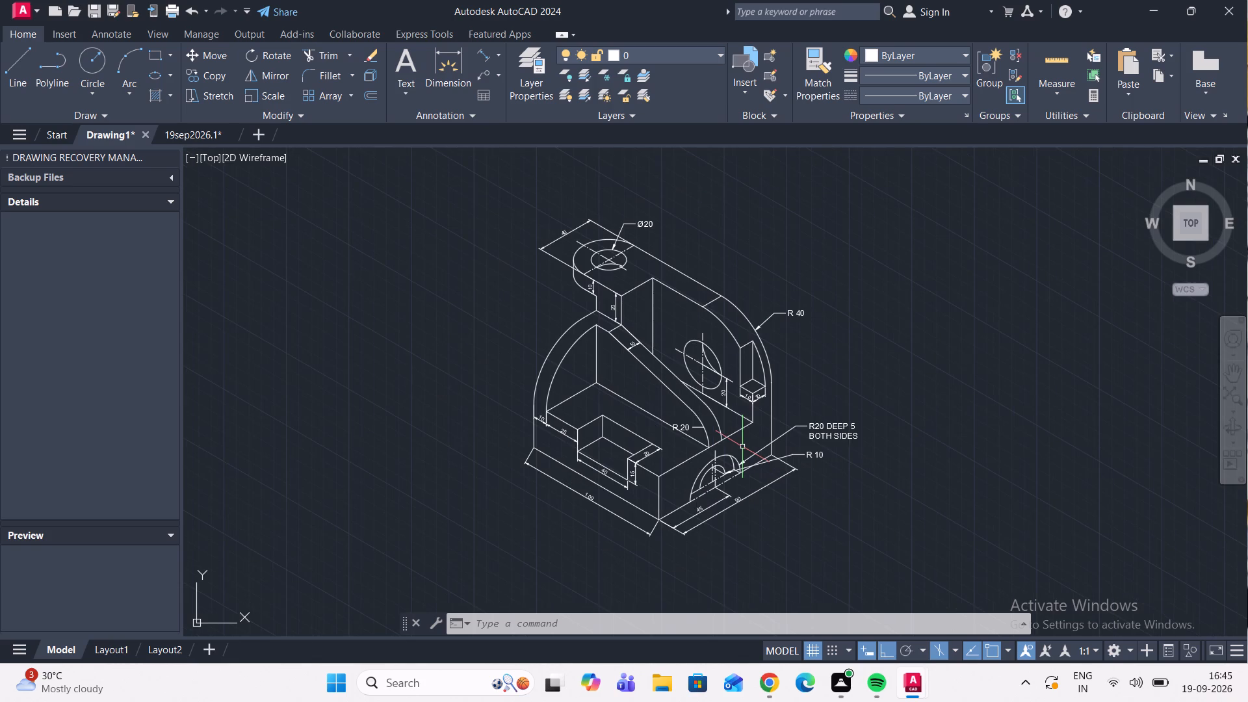
scroll(690, 348, "up", 1)
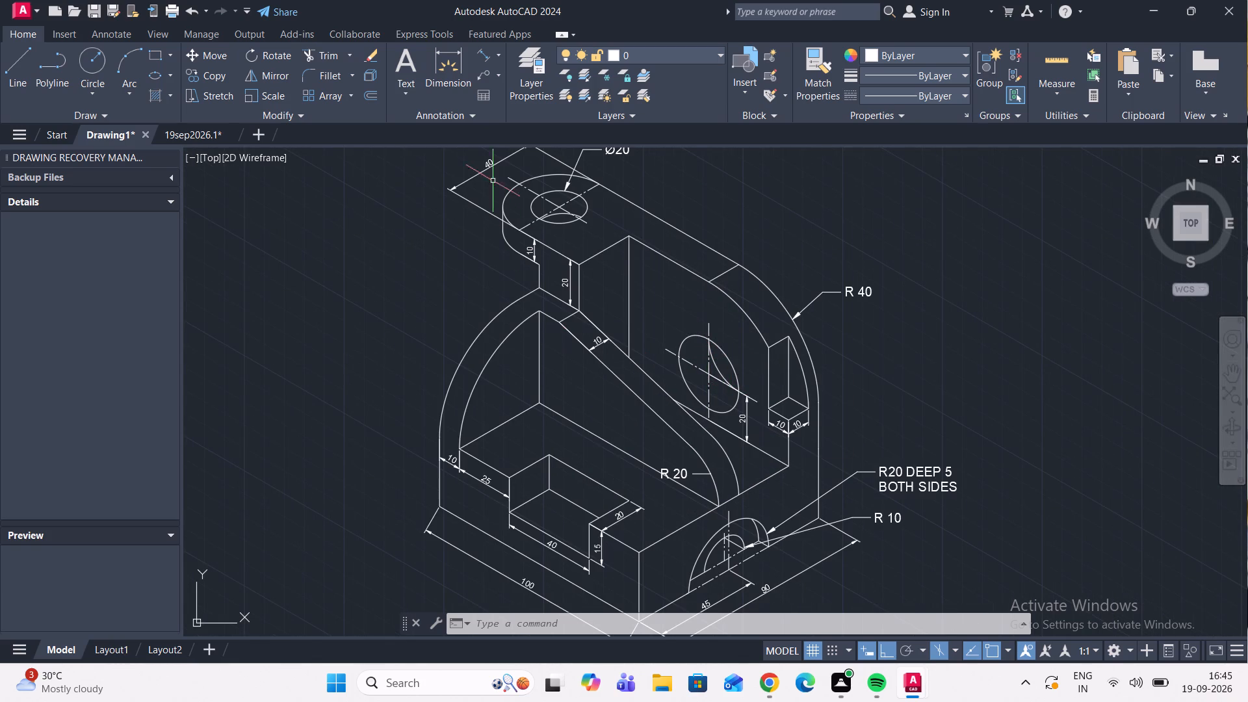
Draw a multileader from the upright plate's hole edge with Ortho off, landing just above the R 40 callout.
left_click(483, 71)
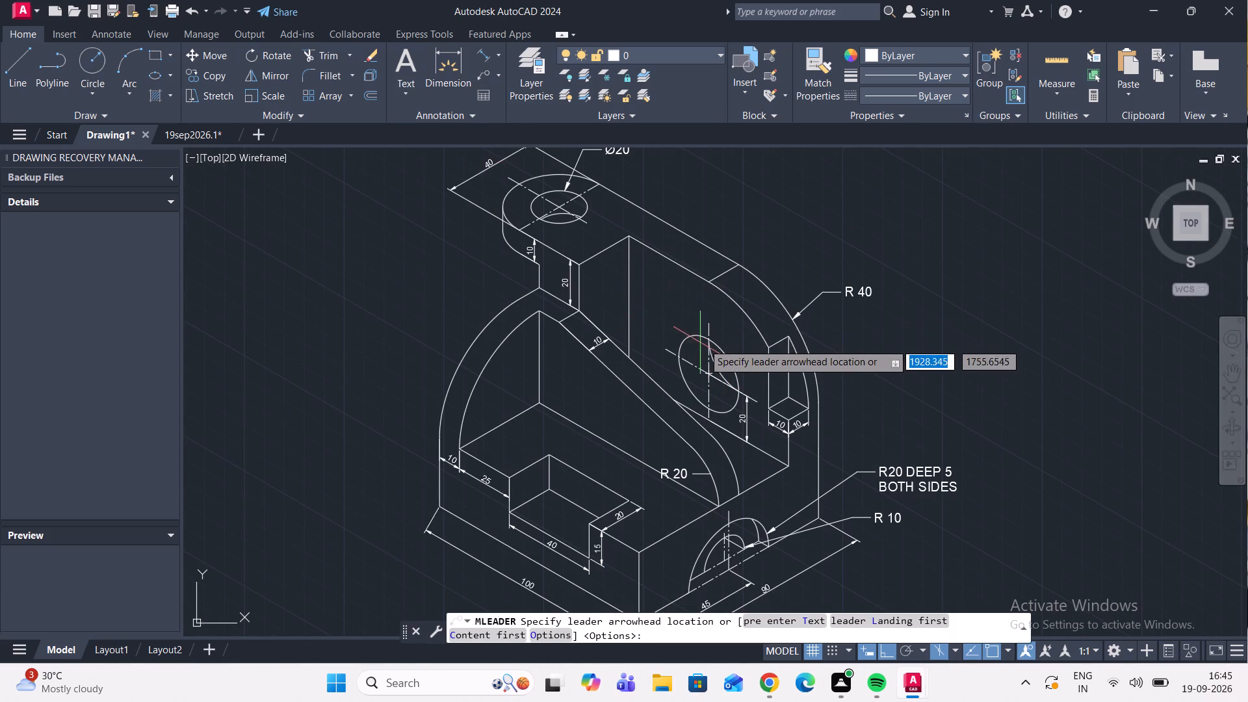
scroll(707, 344, "up", 2)
left_click(747, 366)
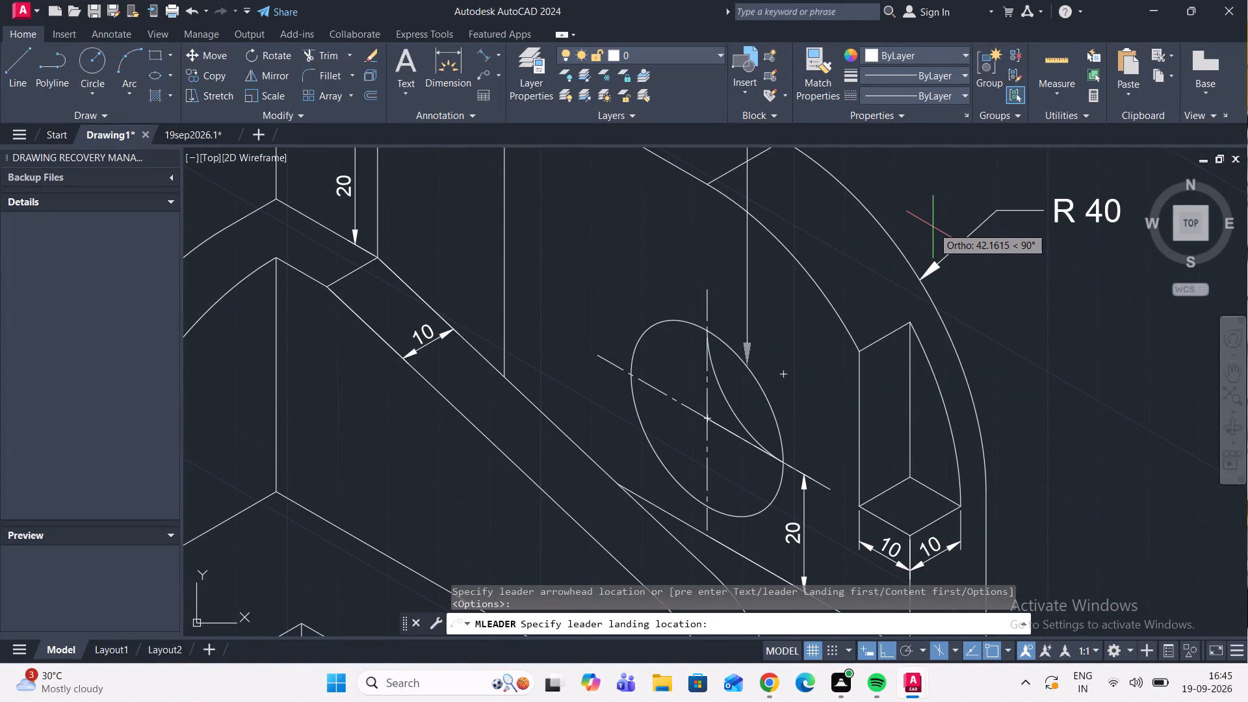
key("F8")
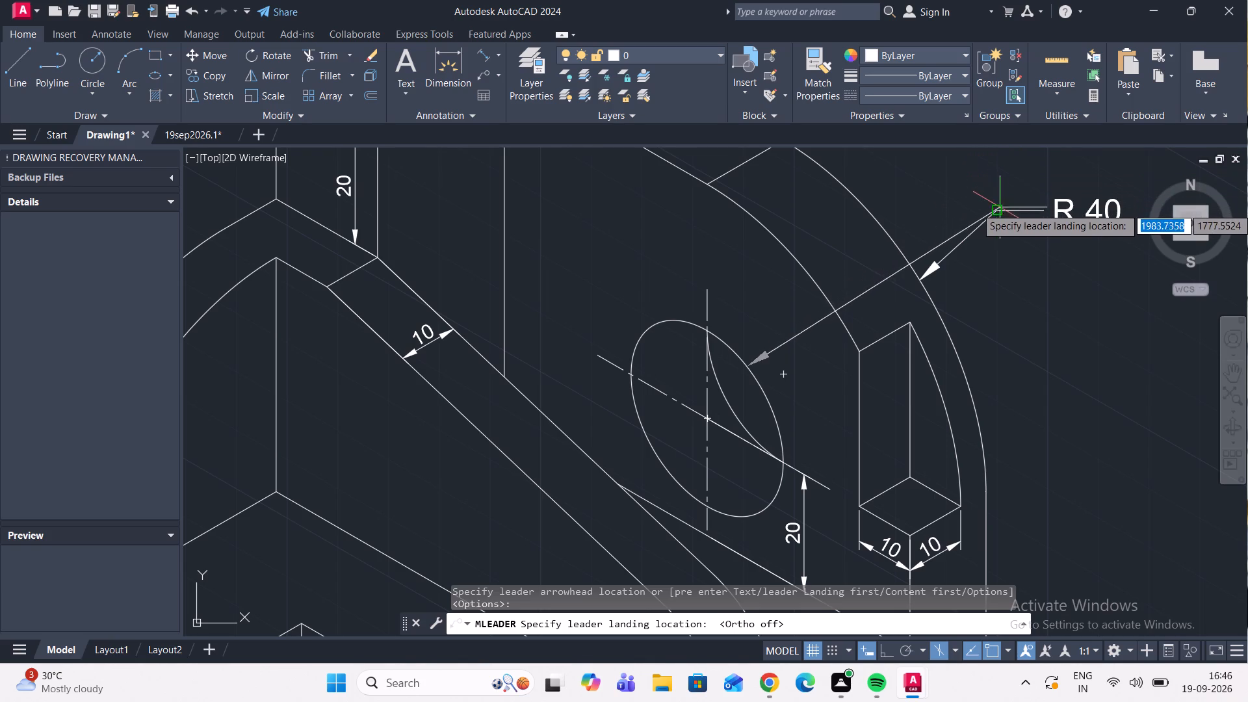
left_click(996, 166)
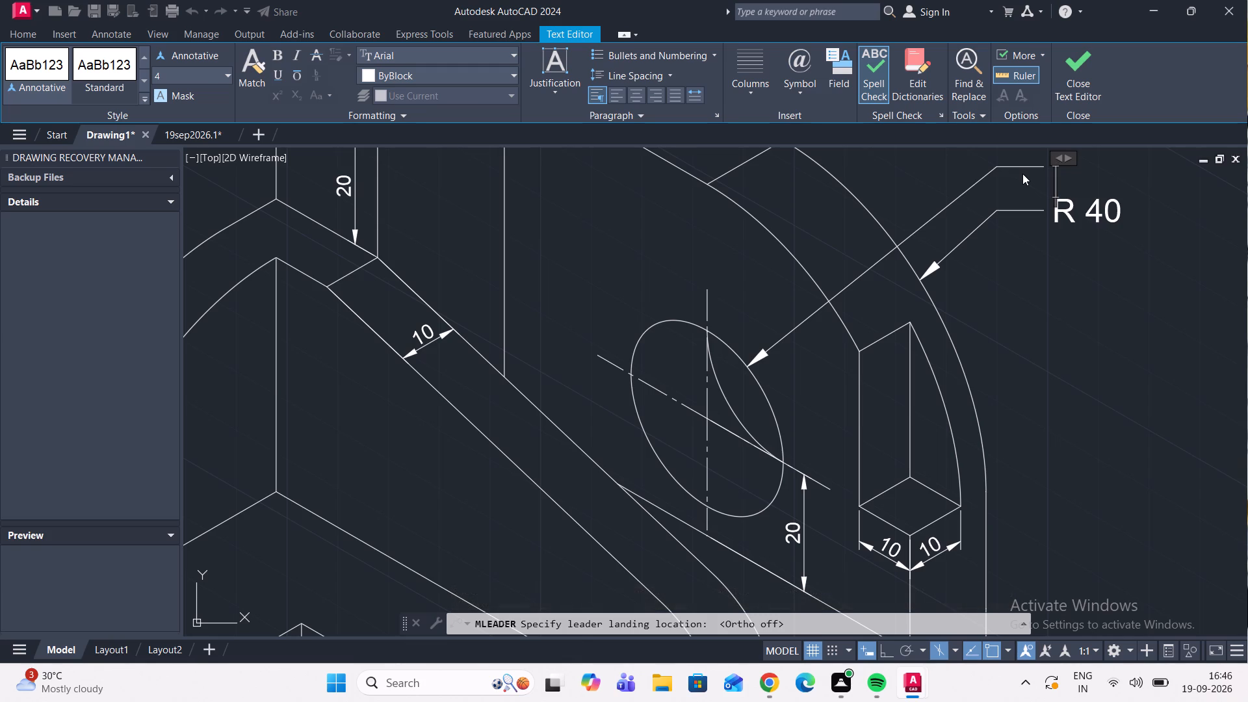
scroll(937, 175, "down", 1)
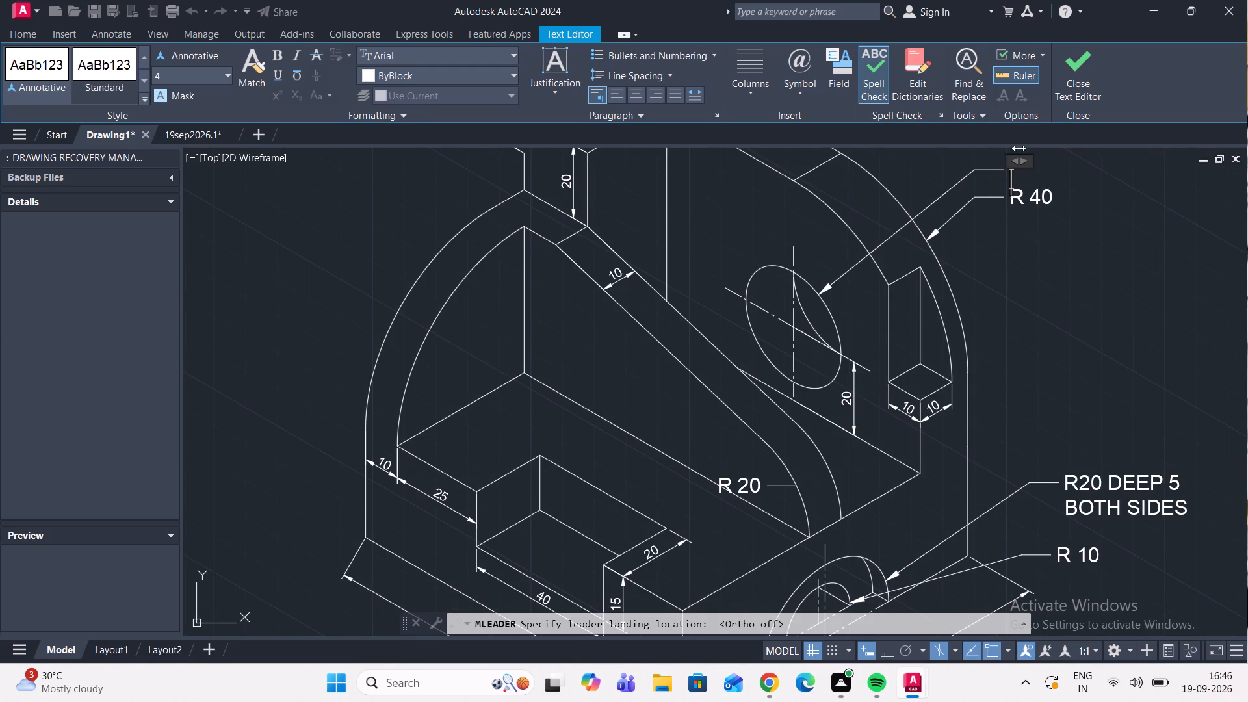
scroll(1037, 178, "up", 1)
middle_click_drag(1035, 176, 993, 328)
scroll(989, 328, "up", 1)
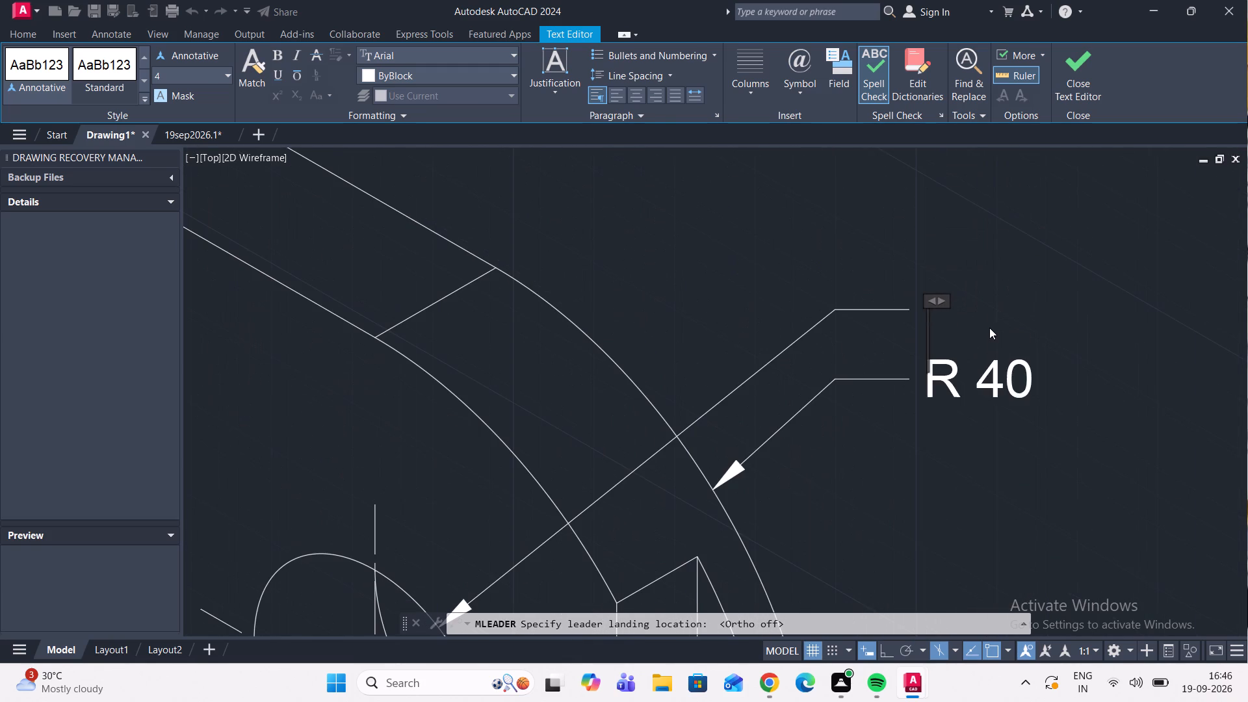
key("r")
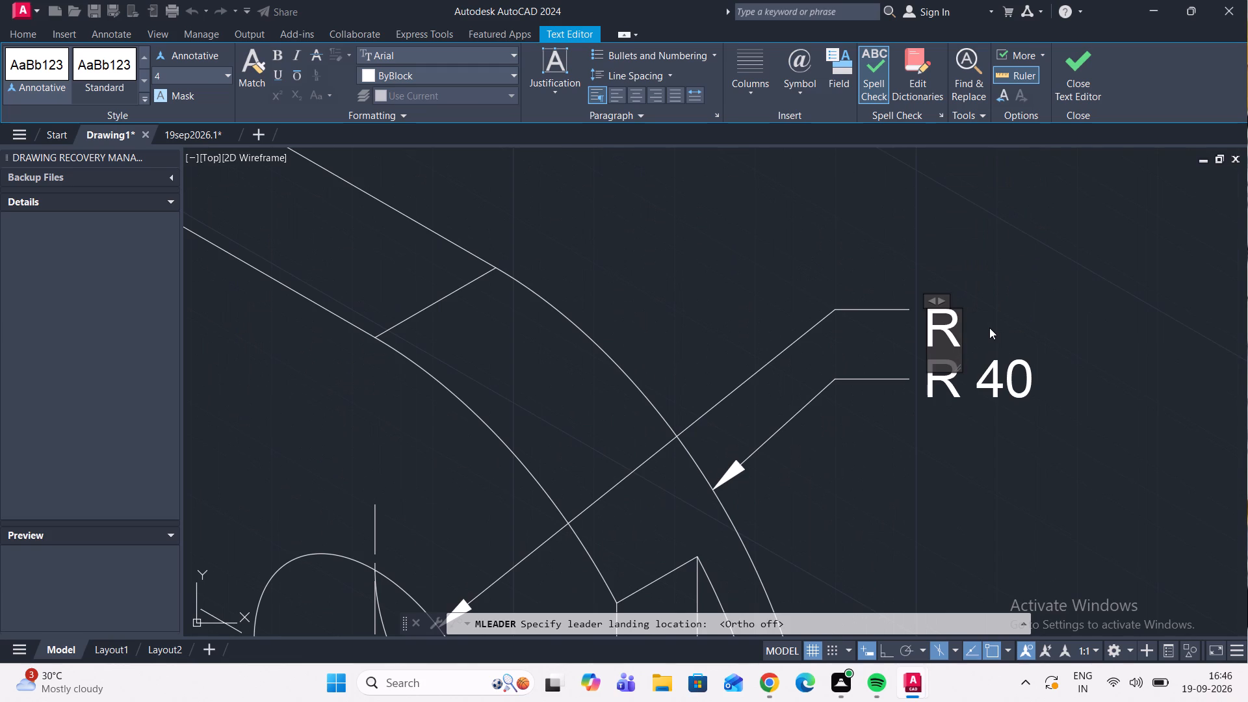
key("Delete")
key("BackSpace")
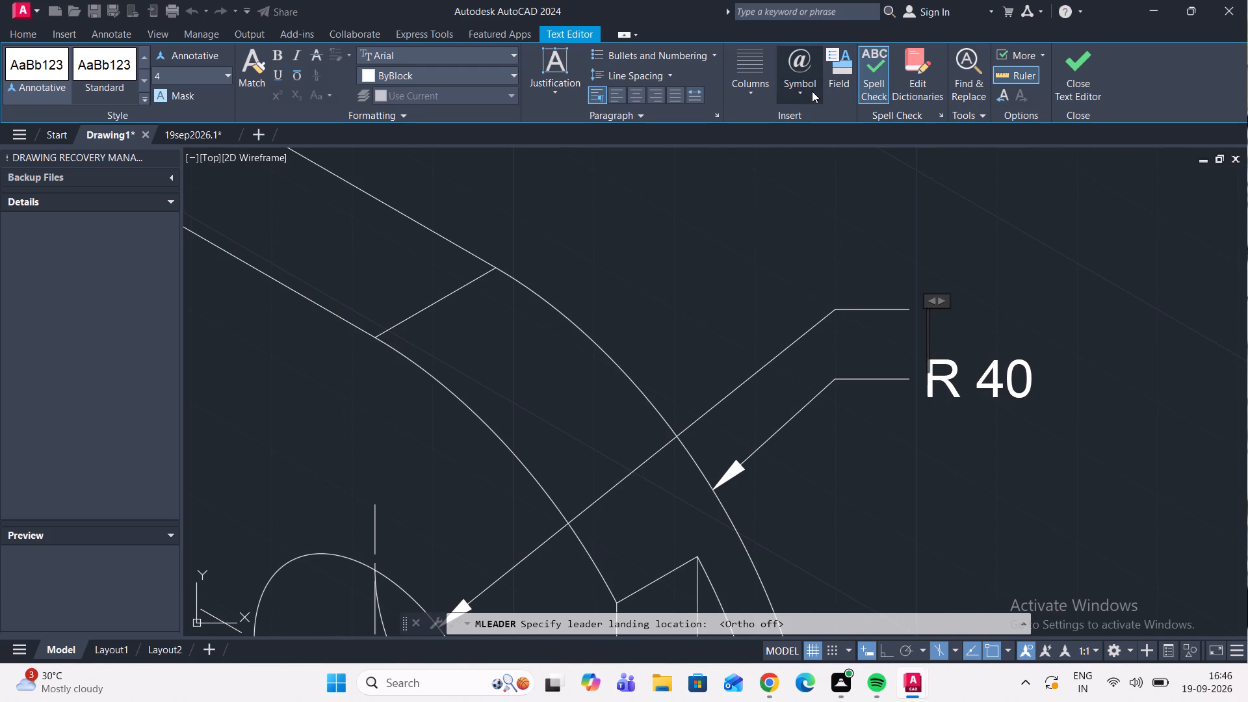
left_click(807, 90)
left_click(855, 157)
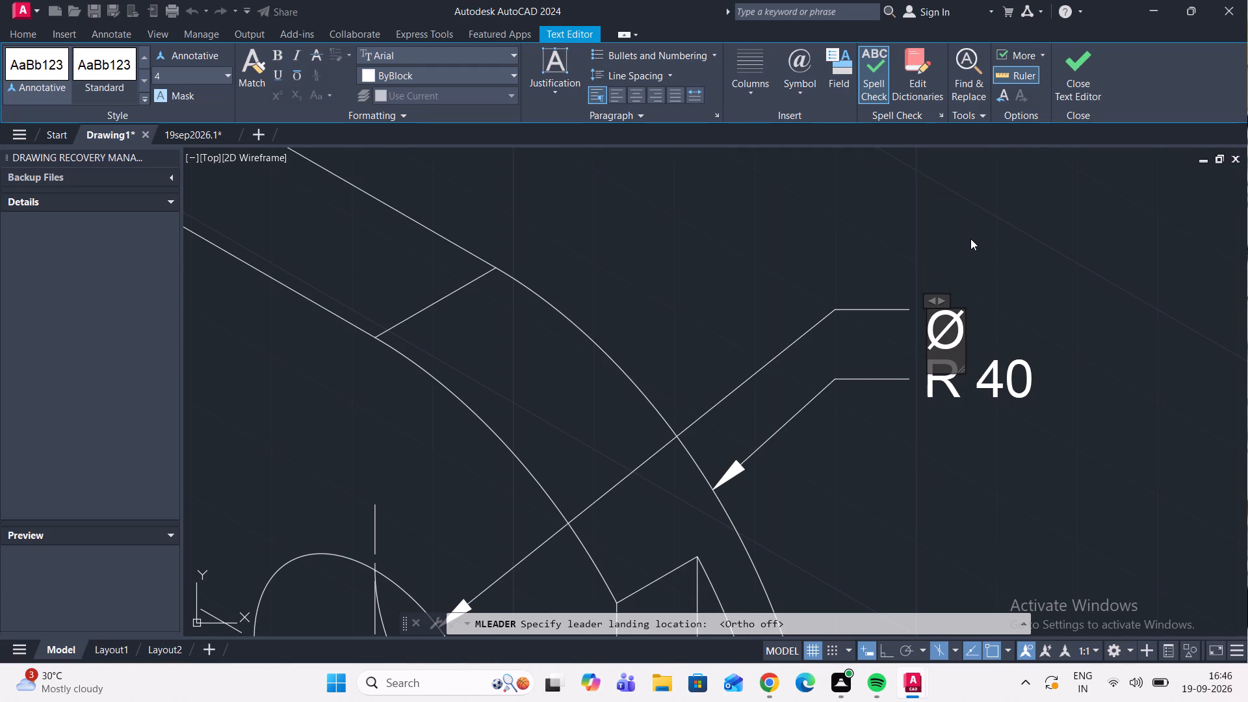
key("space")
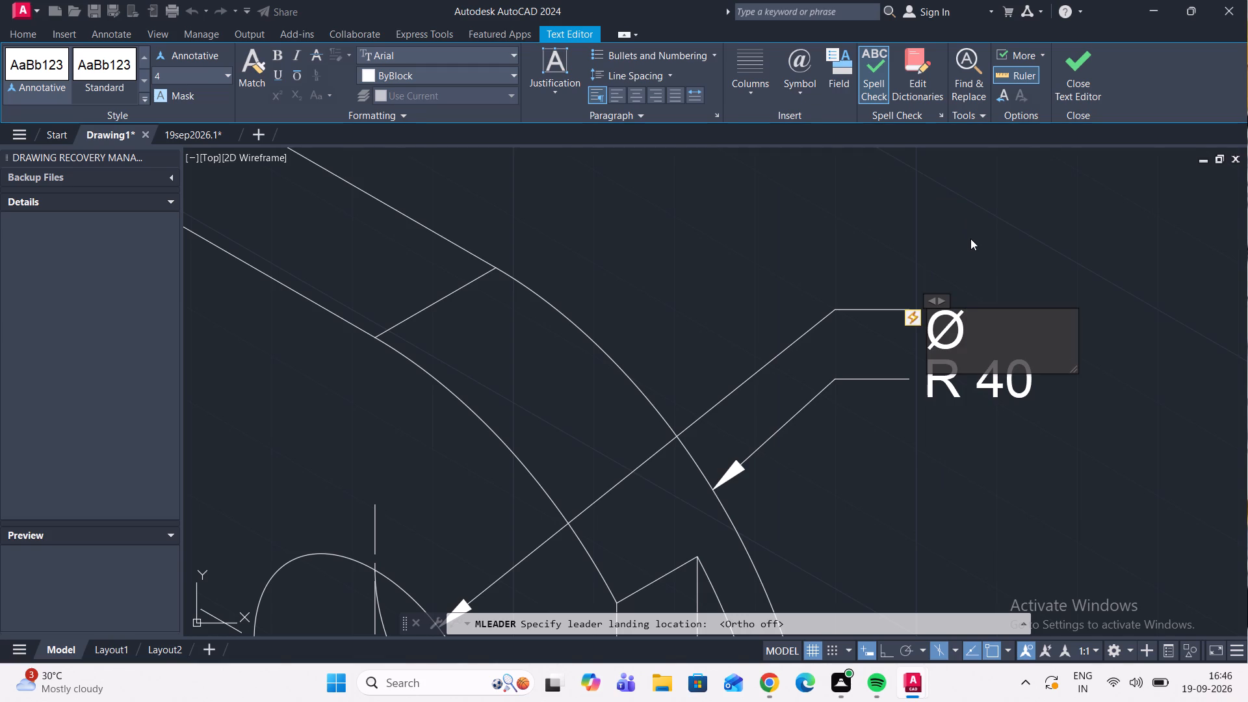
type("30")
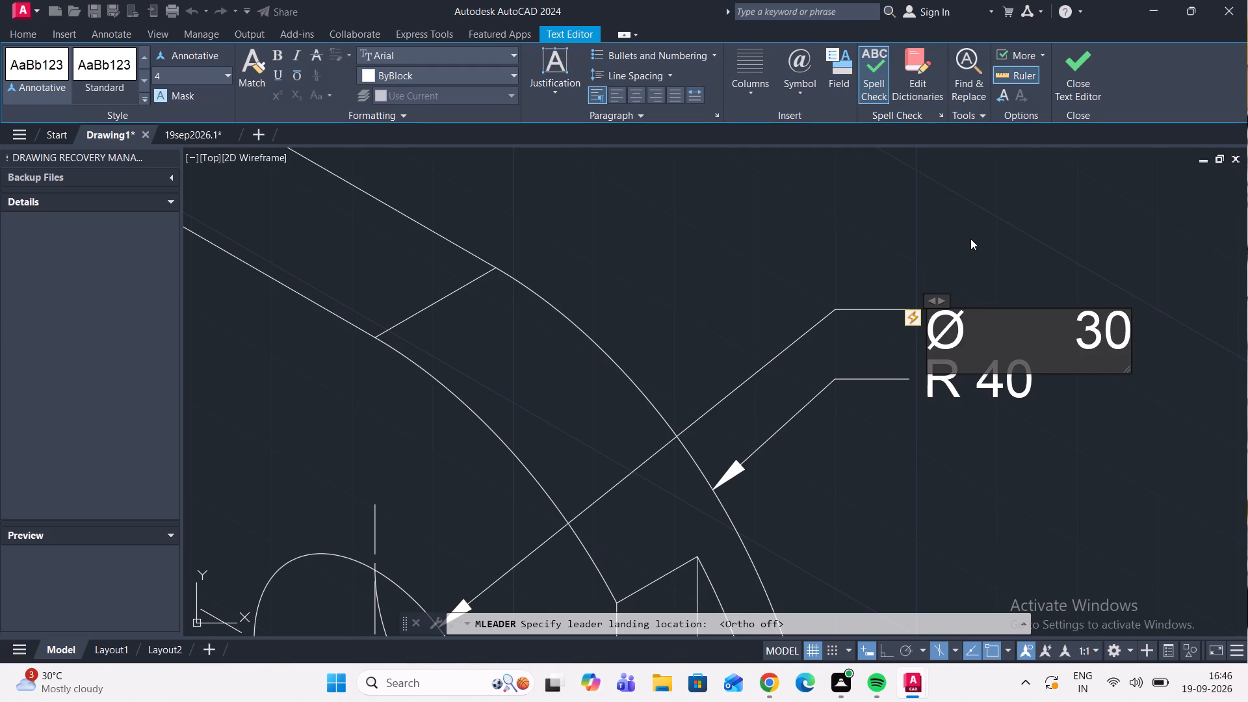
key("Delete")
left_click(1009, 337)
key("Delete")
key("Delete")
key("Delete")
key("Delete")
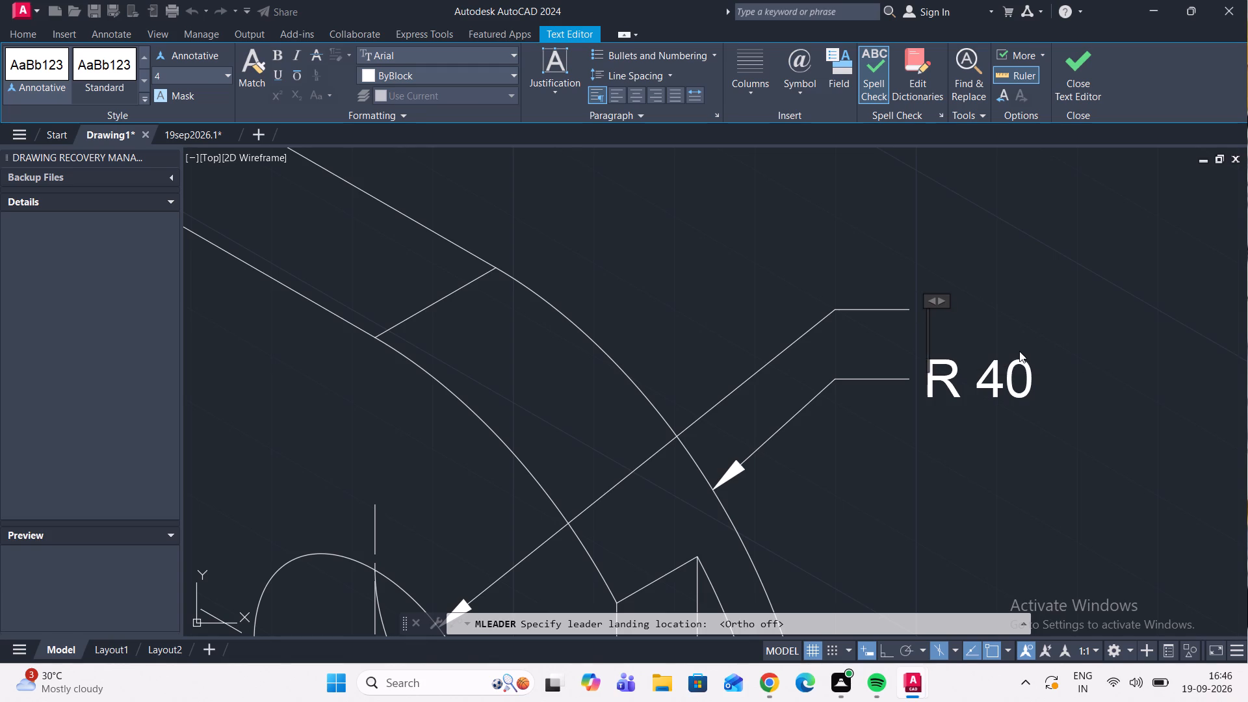
Label the upright plate's hole leader 30Ø, adding the diameter symbol after the number.
type("30")
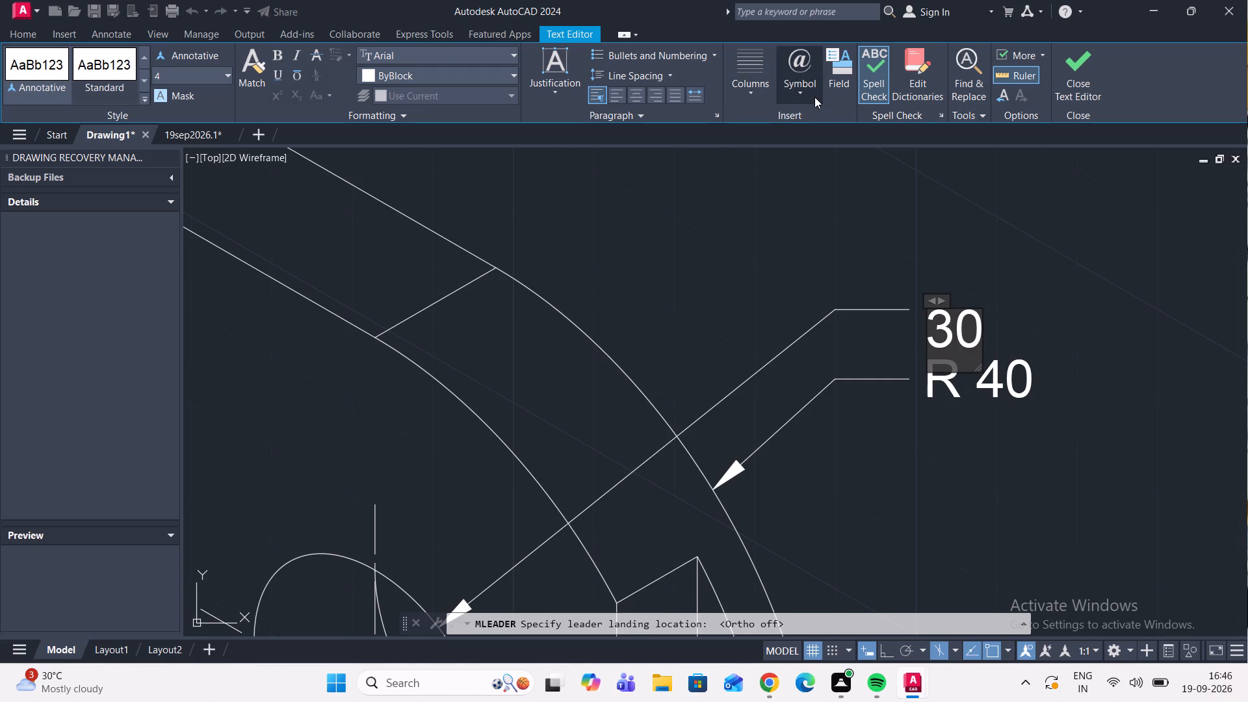
left_click(808, 92)
left_click(837, 158)
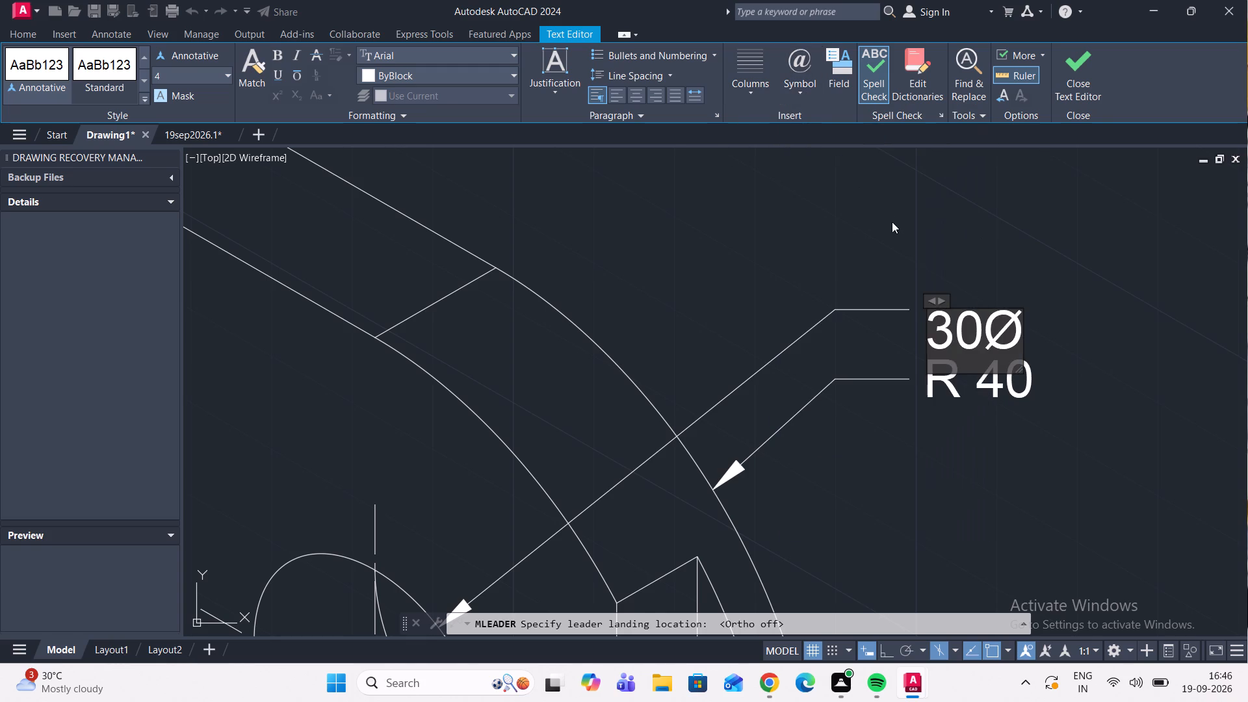
scroll(916, 224, "down", 1)
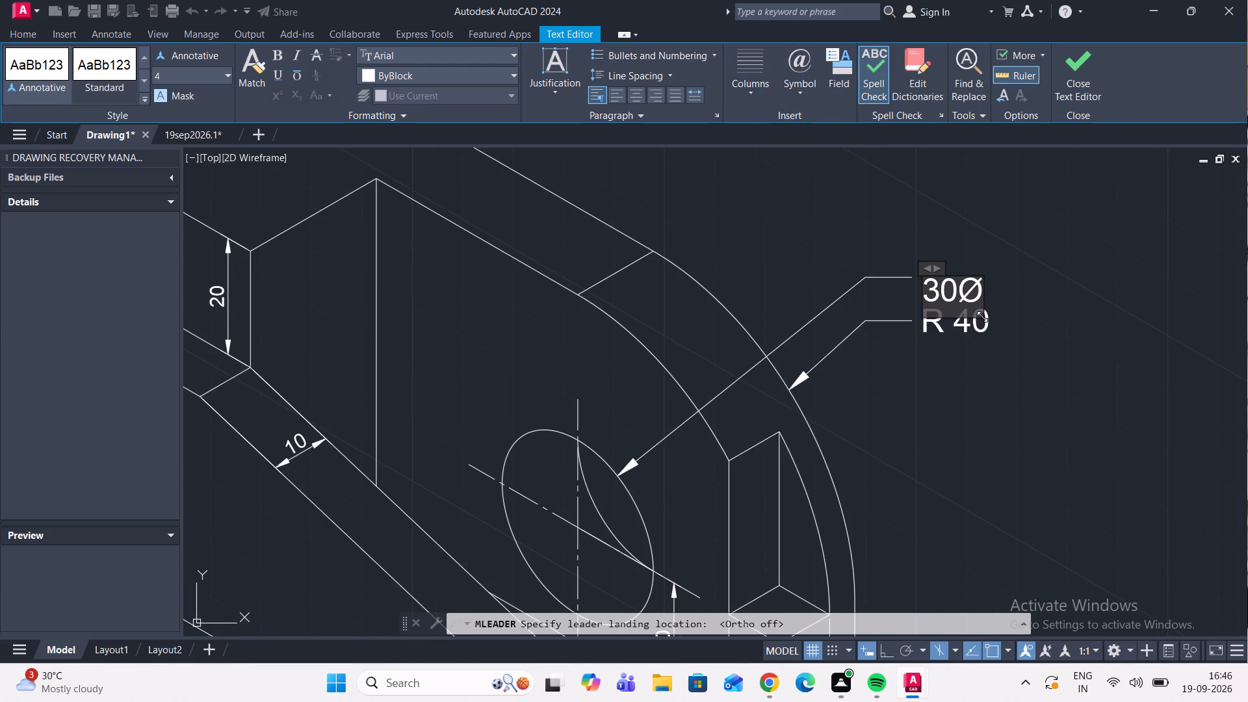
left_click(965, 370)
scroll(996, 266, "down", 2)
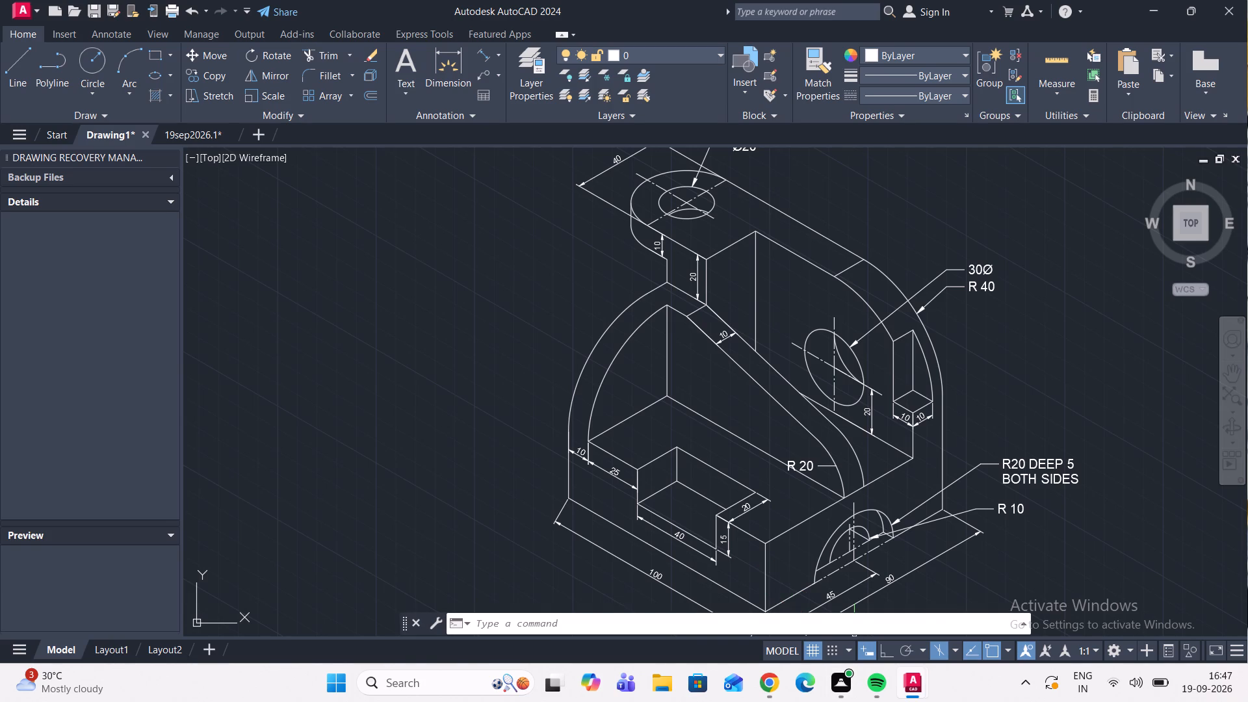
Examine the upright plate, notch and base for features that still lack a dimension or callout.
middle_click_drag(926, 366, 933, 421)
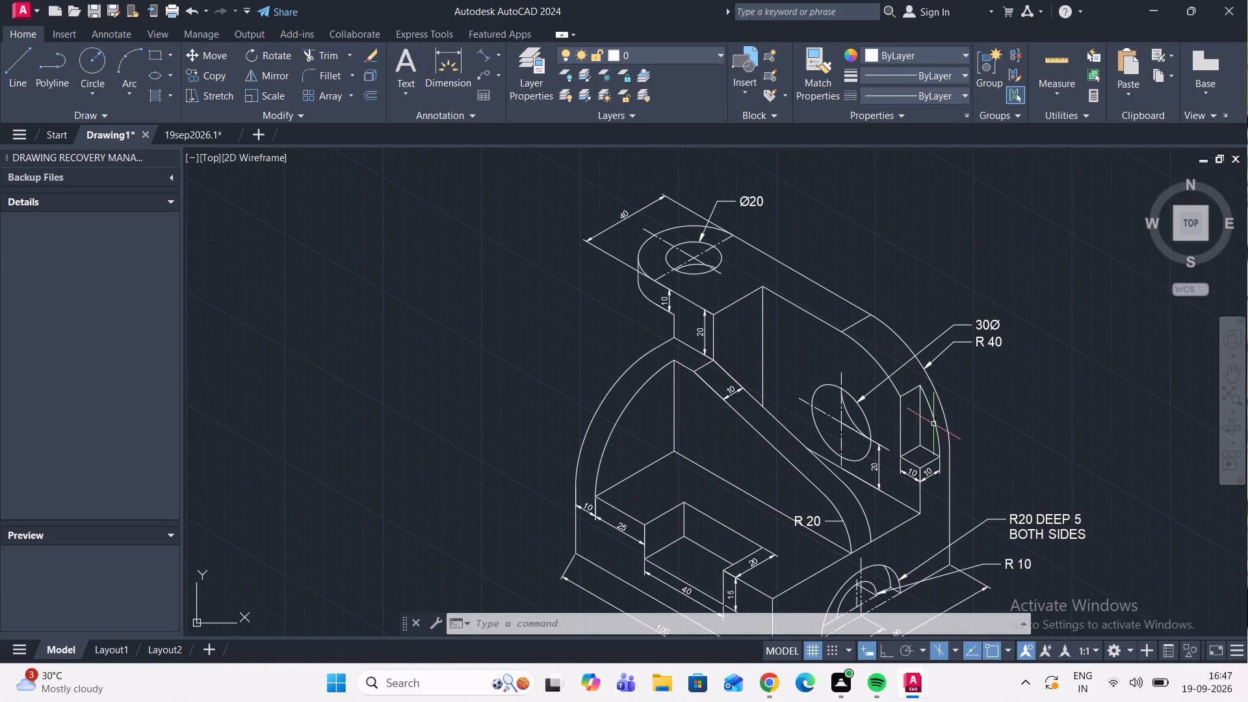
scroll(924, 454, "up", 1)
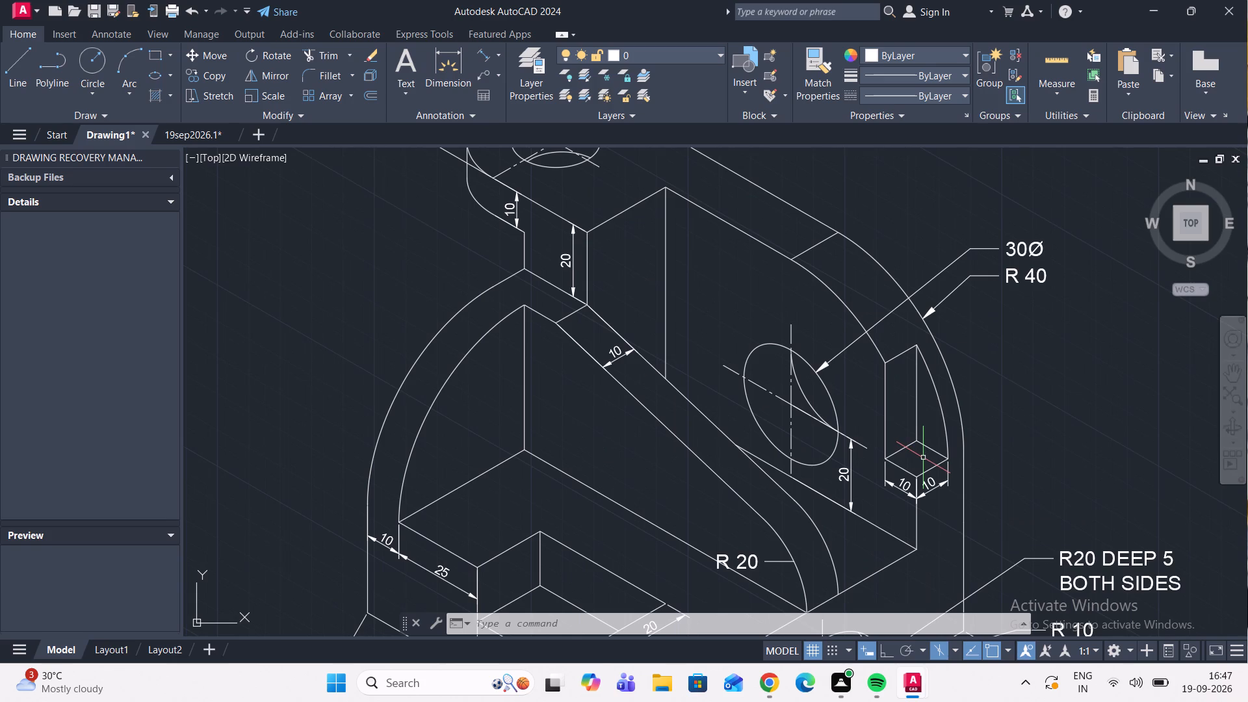
scroll(930, 441, "down", 3)
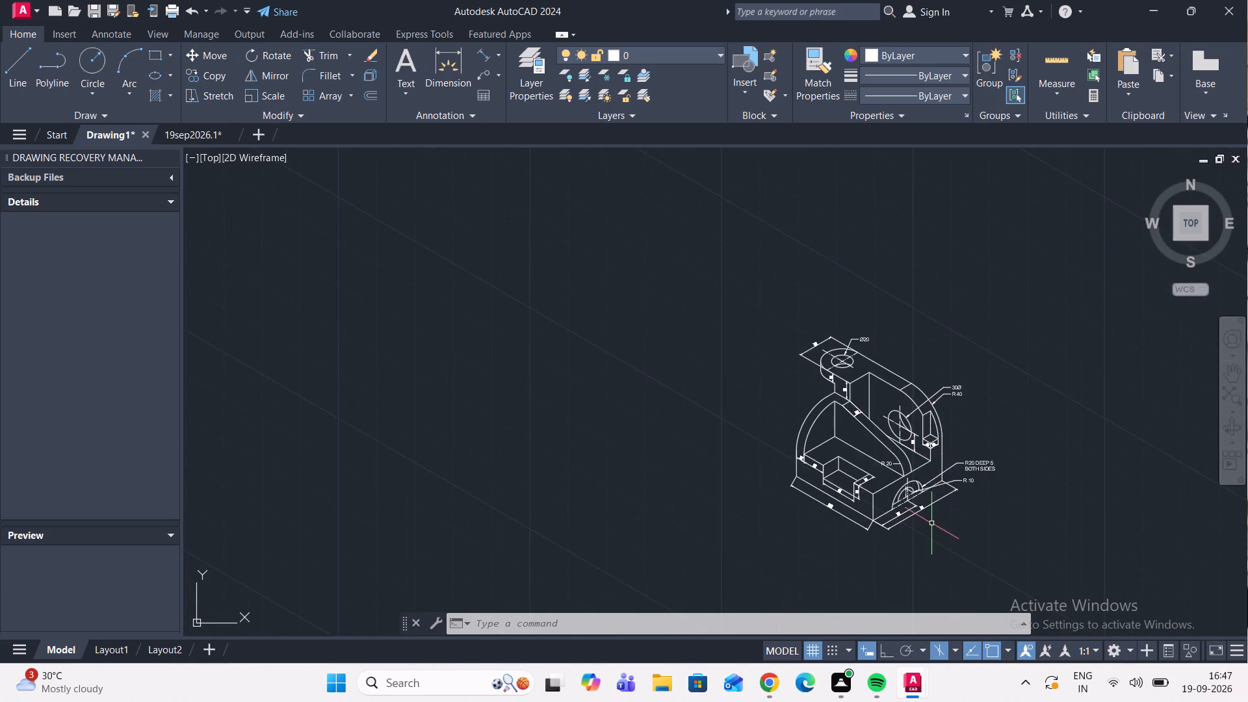
scroll(929, 515, "up", 2)
scroll(909, 458, "up", 3)
middle_click_drag(913, 406, 925, 291)
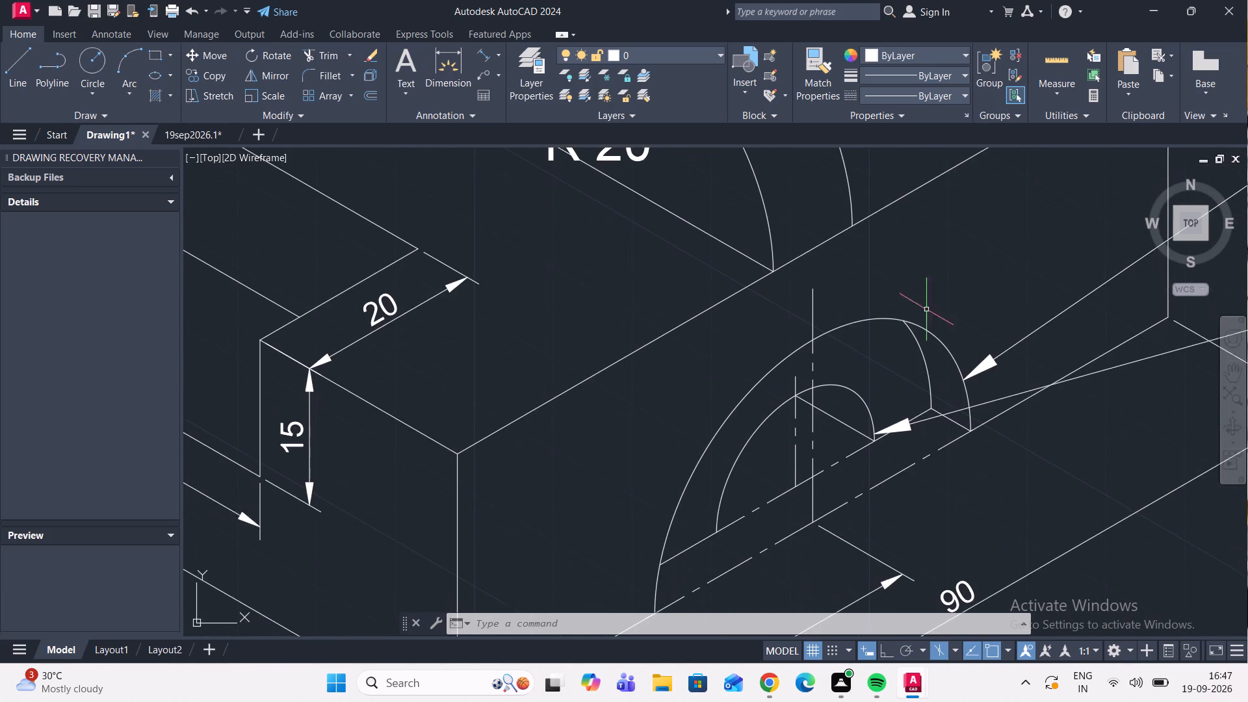
scroll(927, 404, "down", 2)
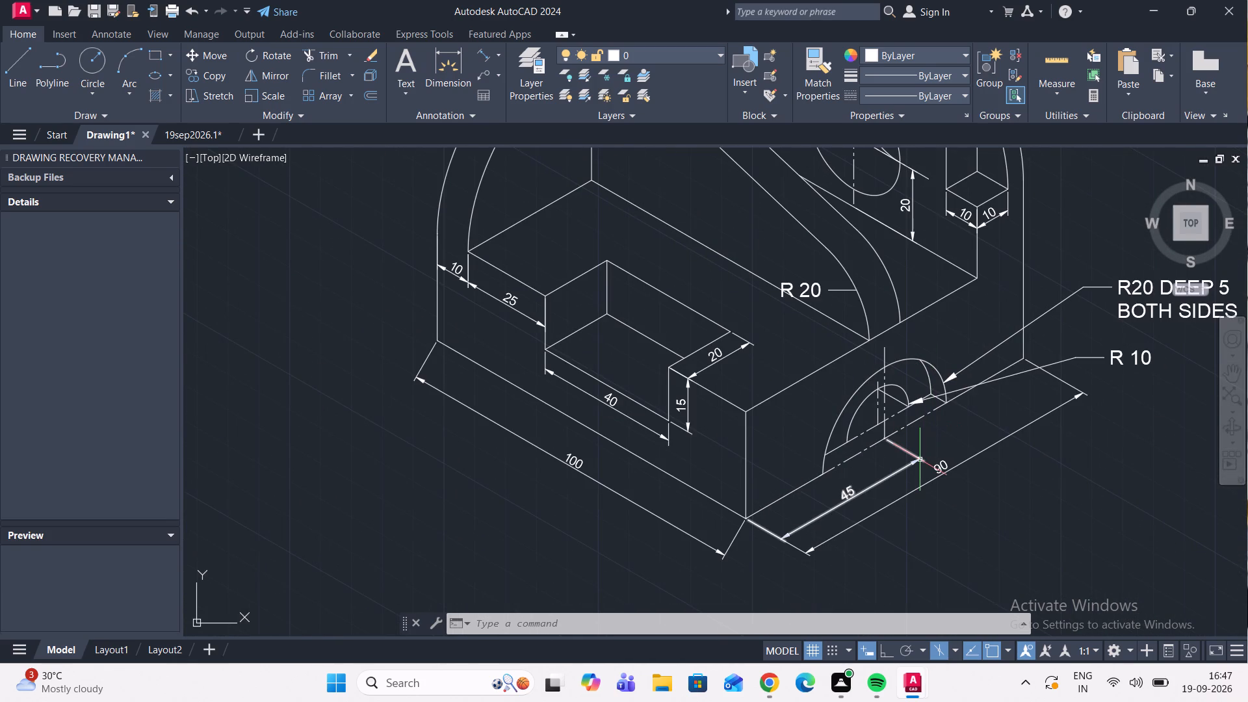
scroll(961, 456, "down", 1)
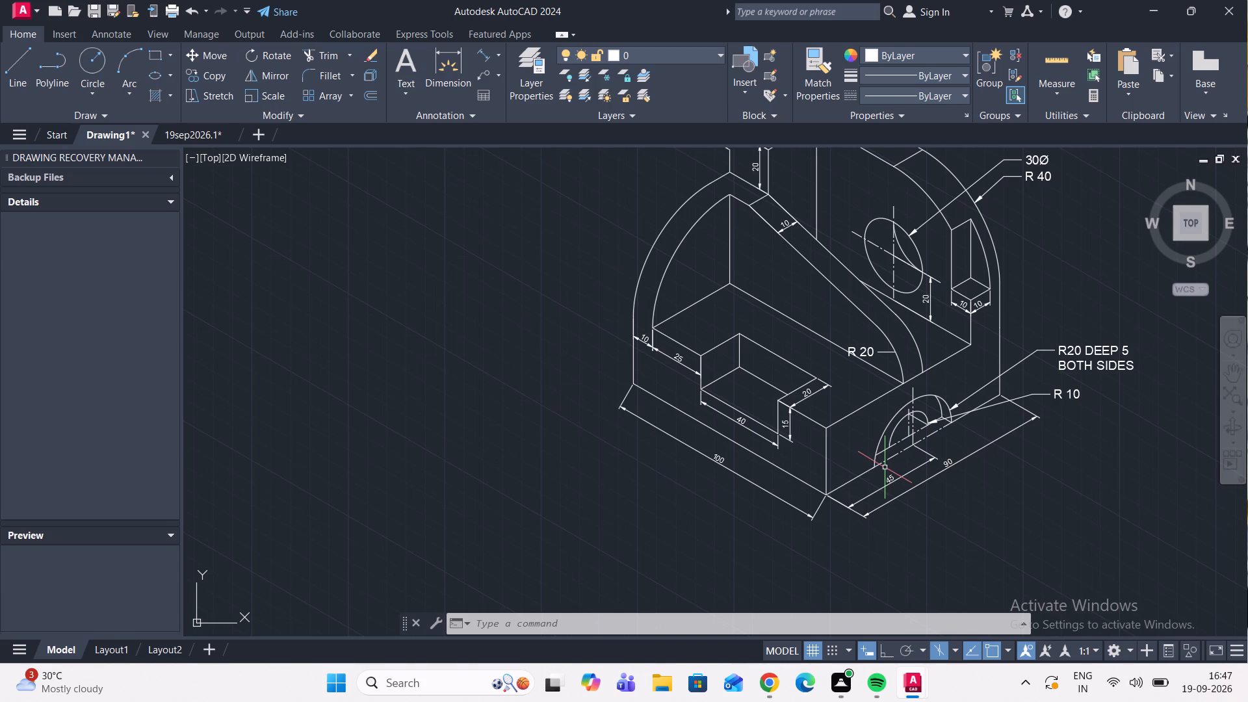
scroll(807, 406, "up", 1)
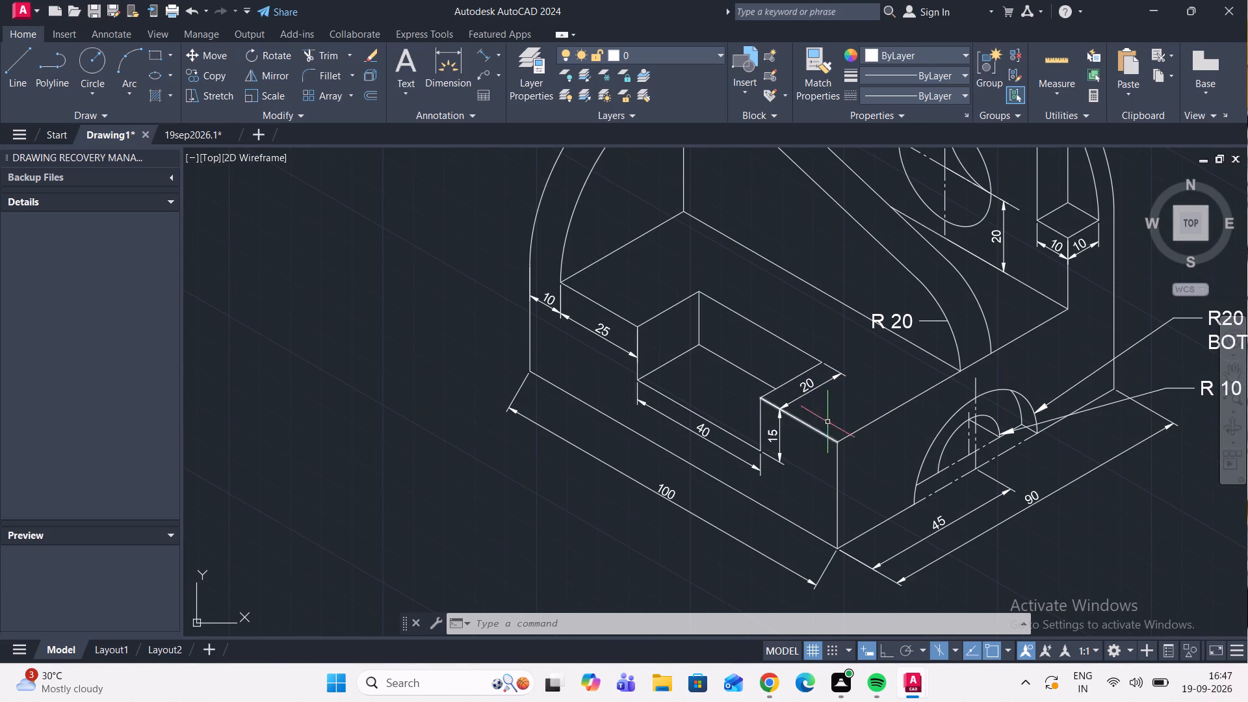
Add an aligned dimension to the base's vertical front corner edge, placed on the front-left face side.
left_click(482, 53)
scroll(746, 265, "down", 1)
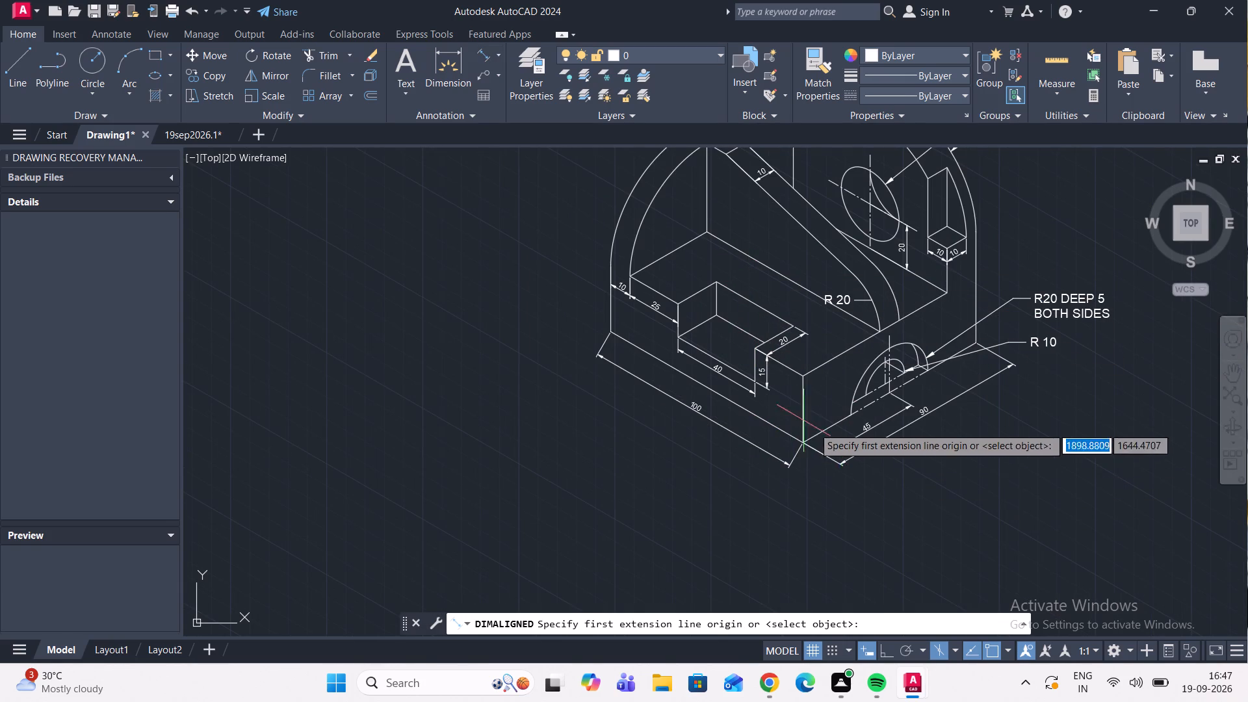
scroll(803, 445, "up", 3)
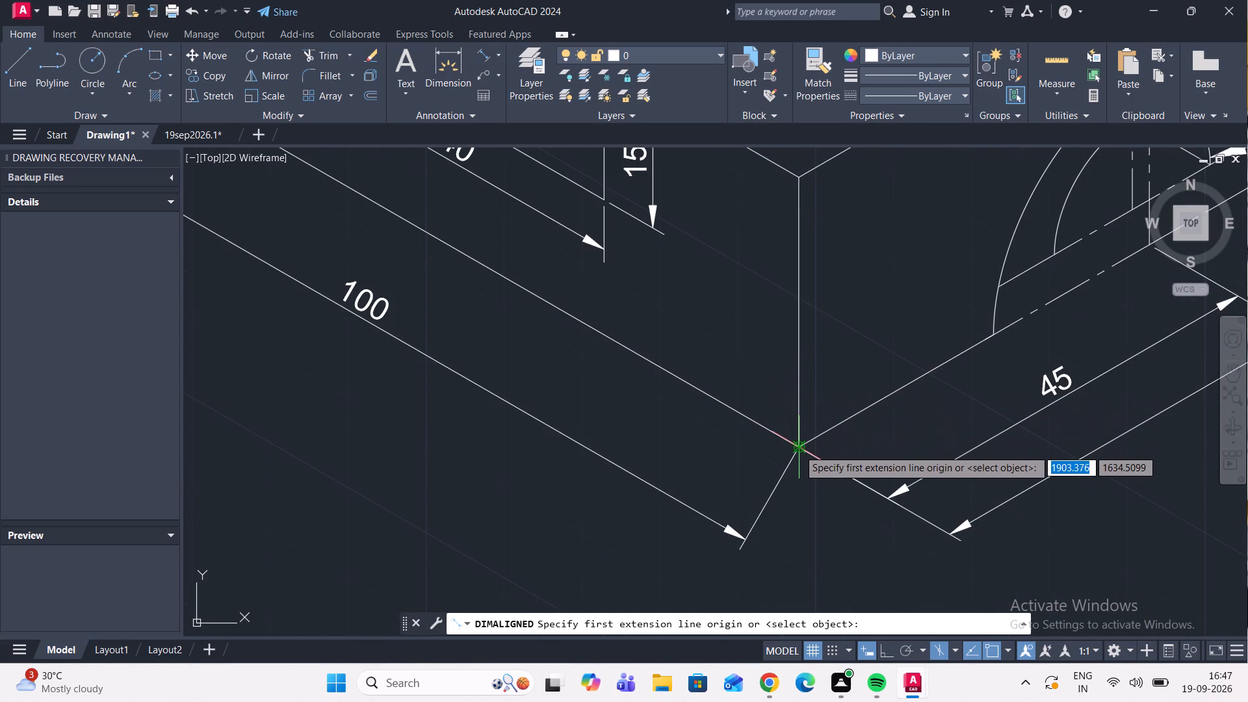
left_click(798, 449)
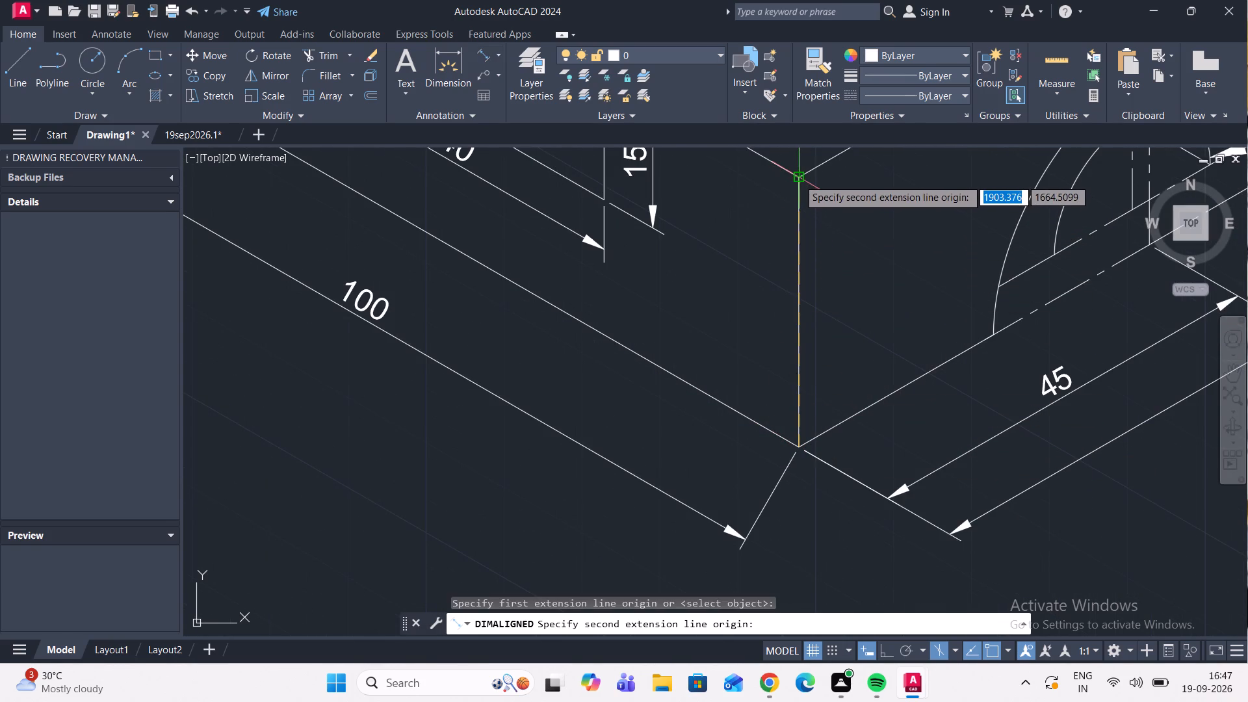
left_click(798, 178)
left_click(735, 208)
Oblique the vertical front corner edge's dimension to 150°, parallel to the base's lower front-left edge.
middle_click_drag(762, 255, 859, 356)
left_click_drag(865, 350, 856, 335)
left_click(818, 285)
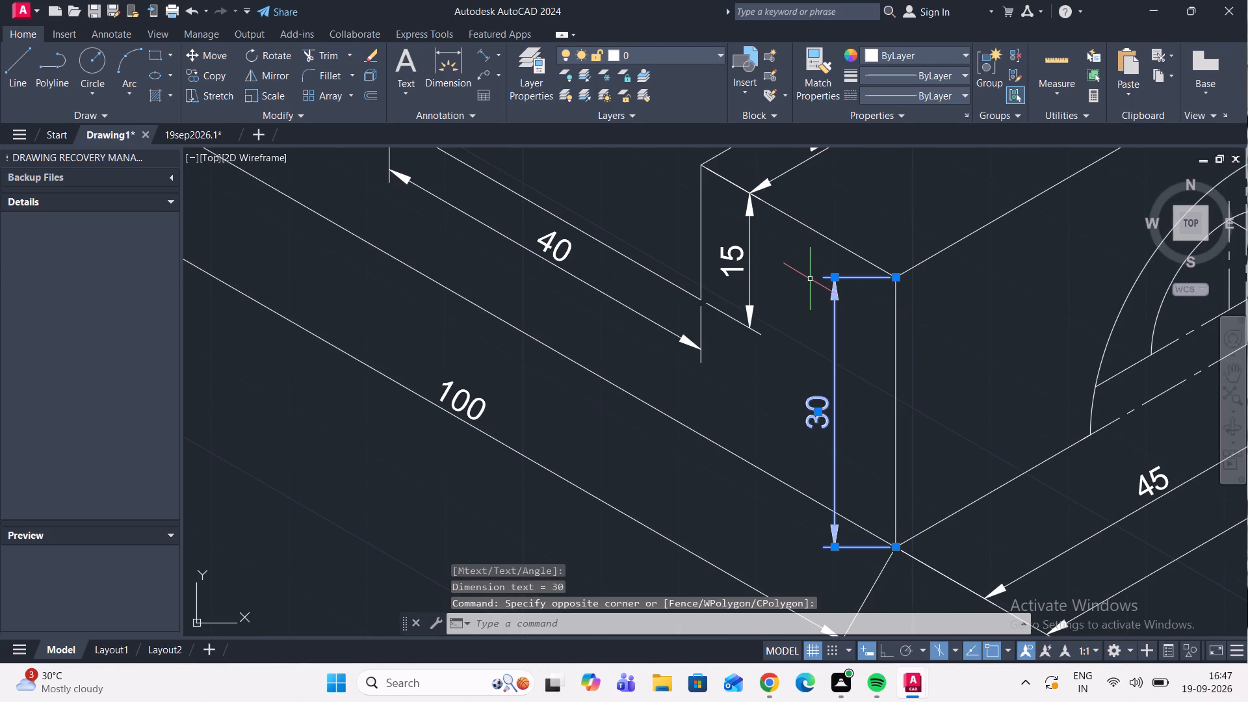
key("d")
type("IME")
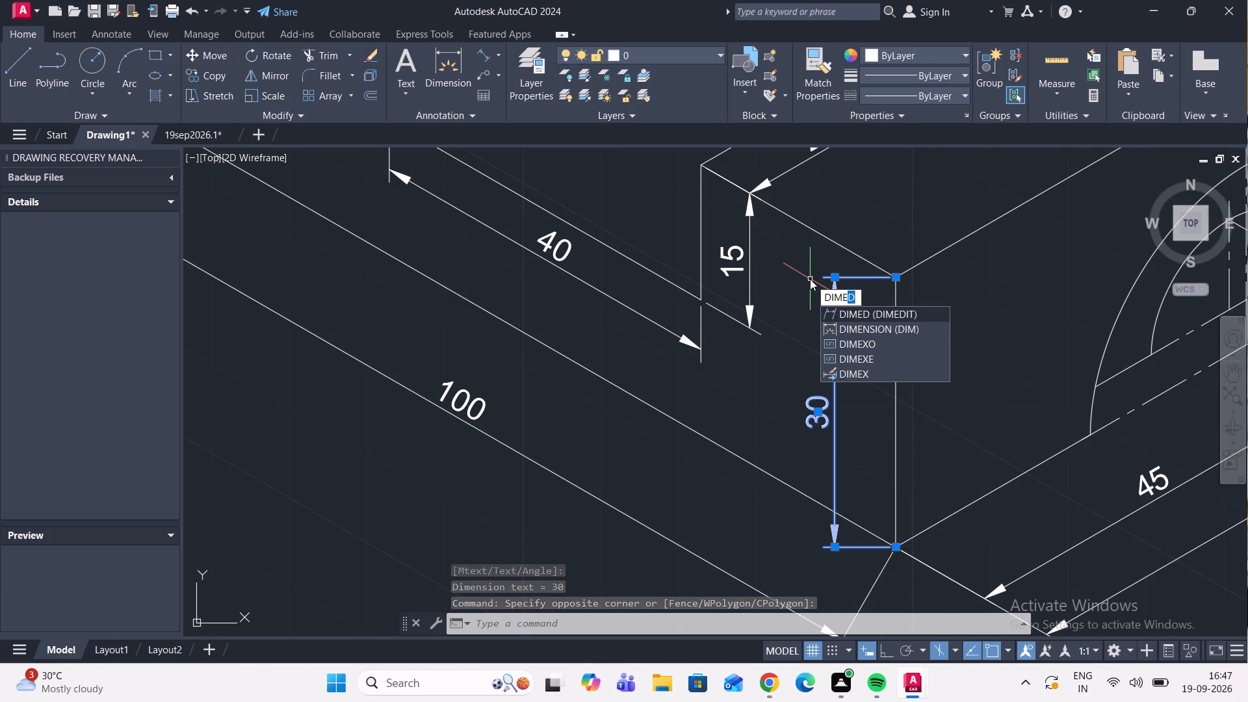
key("Return")
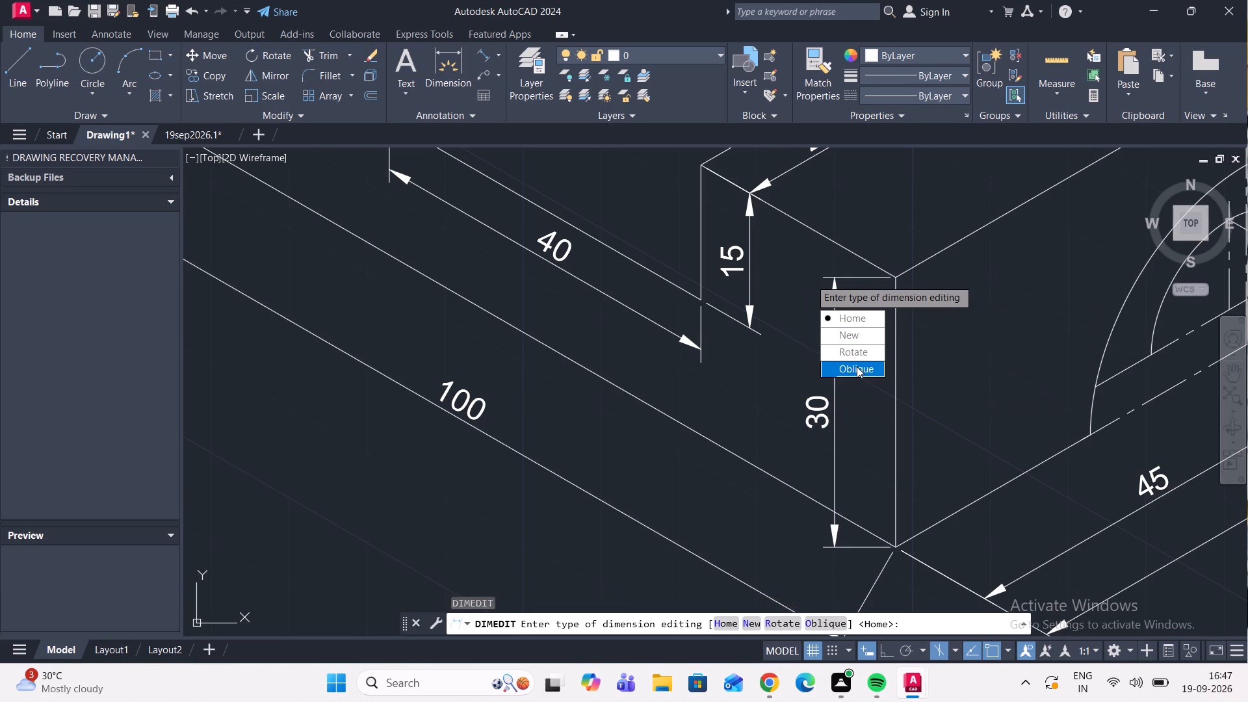
left_click_drag(857, 367, 810, 279)
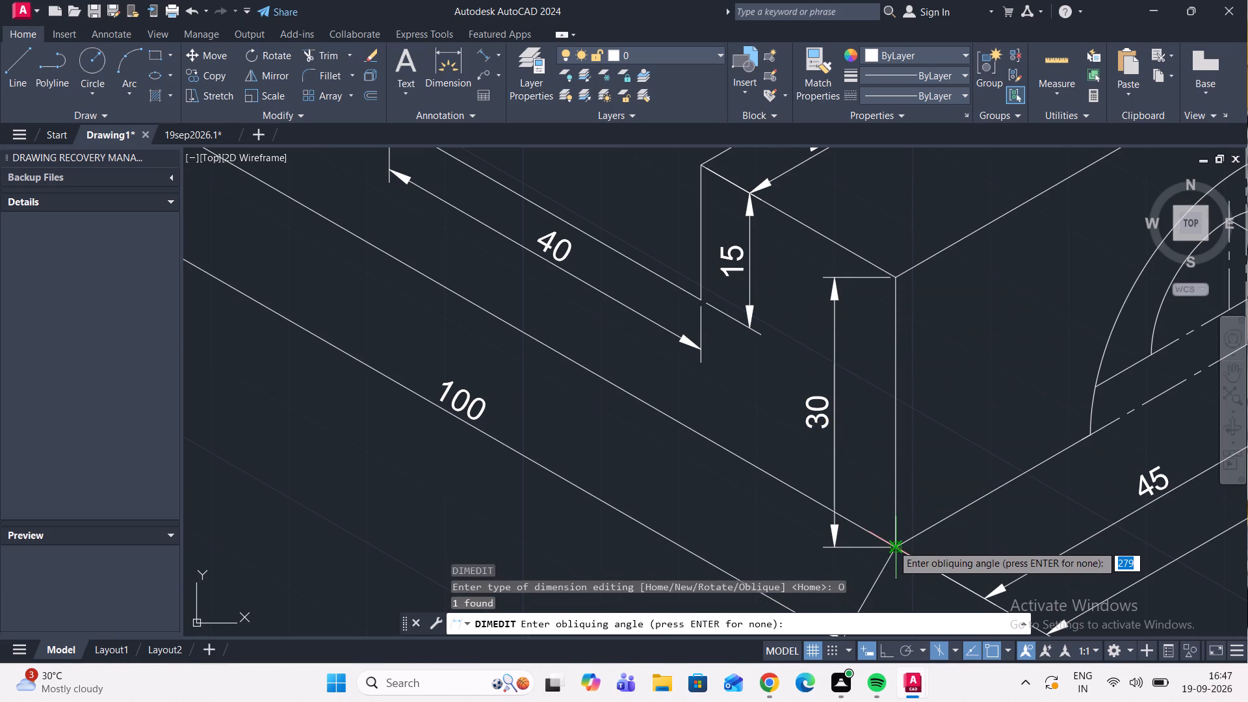
left_click(894, 544)
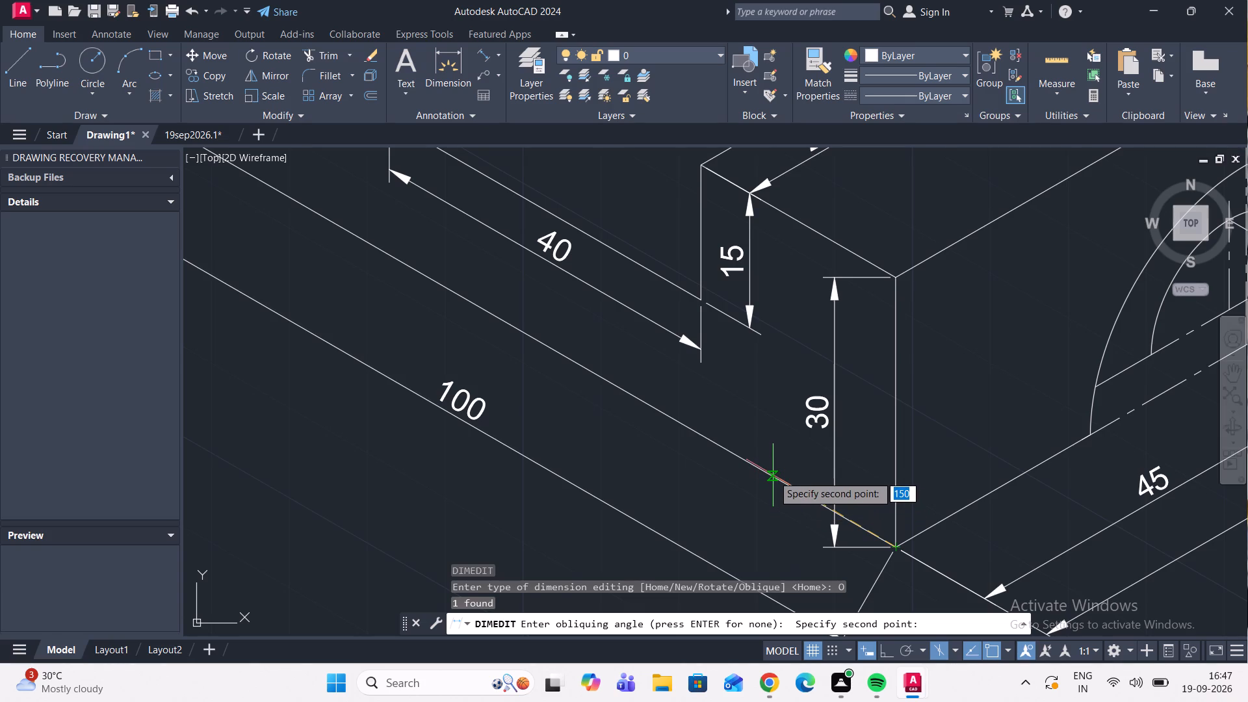
left_click(773, 475)
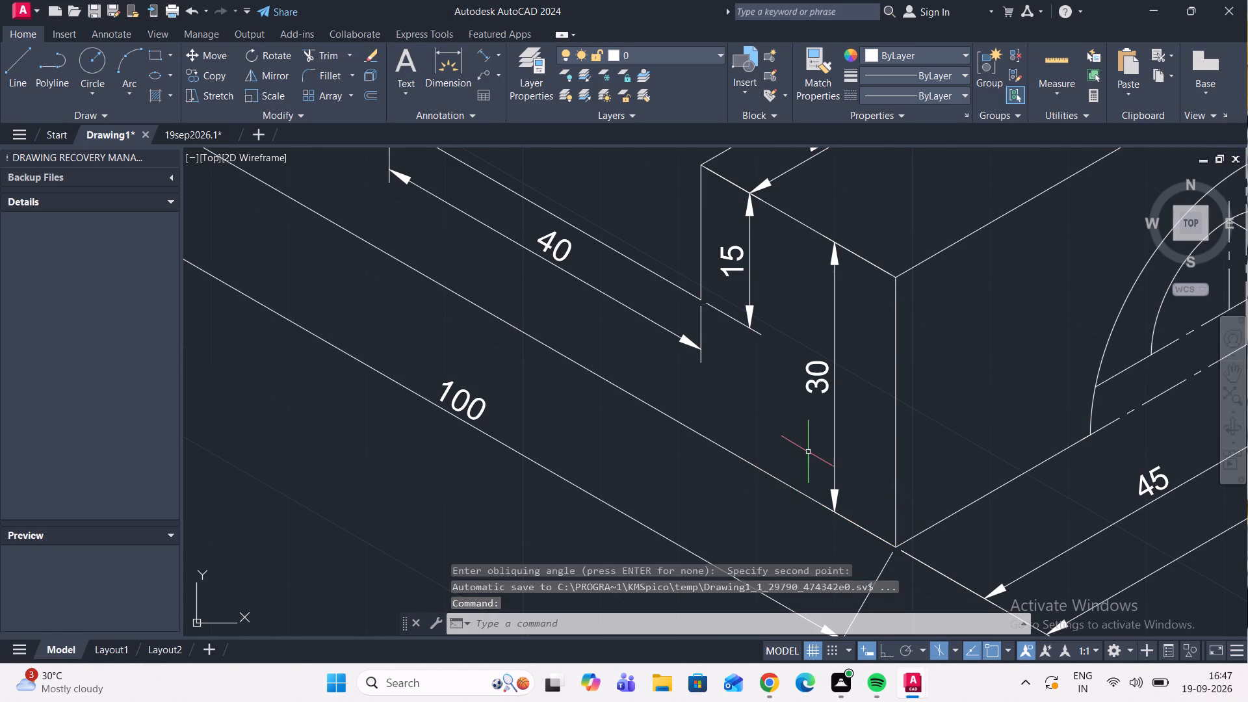
Delete the 20 dimension beside the front notch's upper right edge on the base's top face.
scroll(813, 452, "down", 1)
middle_click_drag(805, 424, 802, 465)
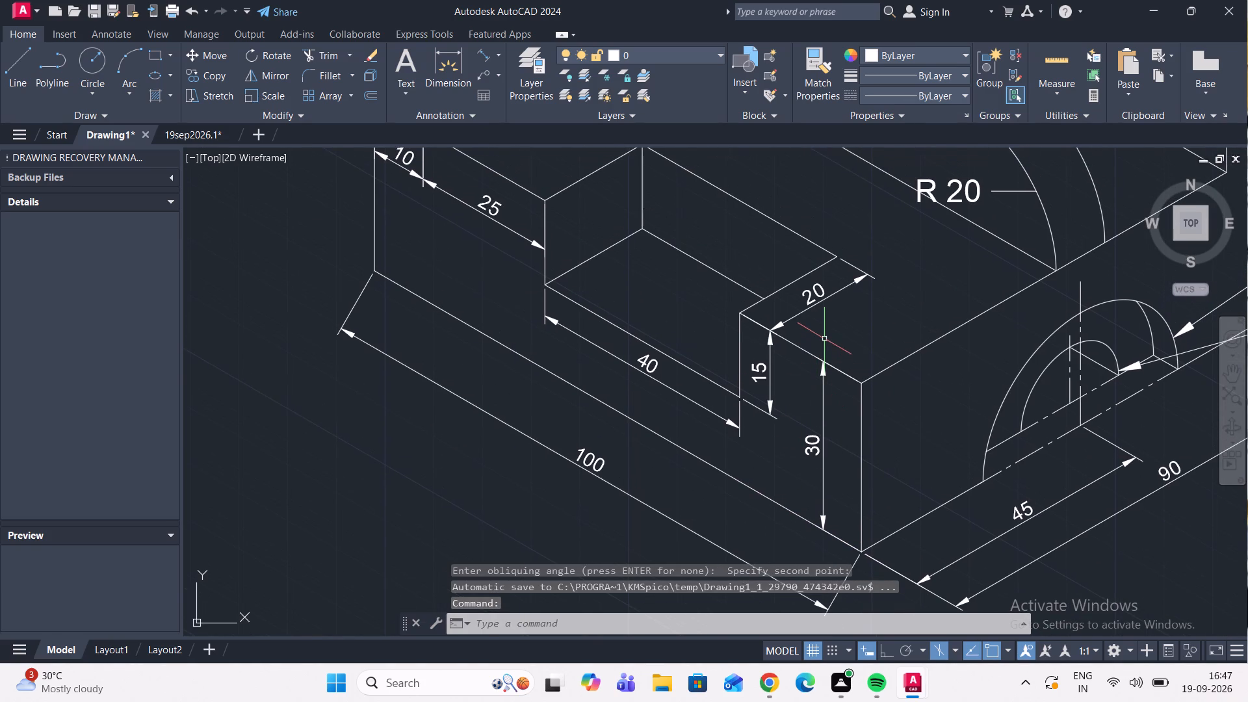
middle_click_drag(852, 333, 842, 383)
scroll(845, 345, "up", 1)
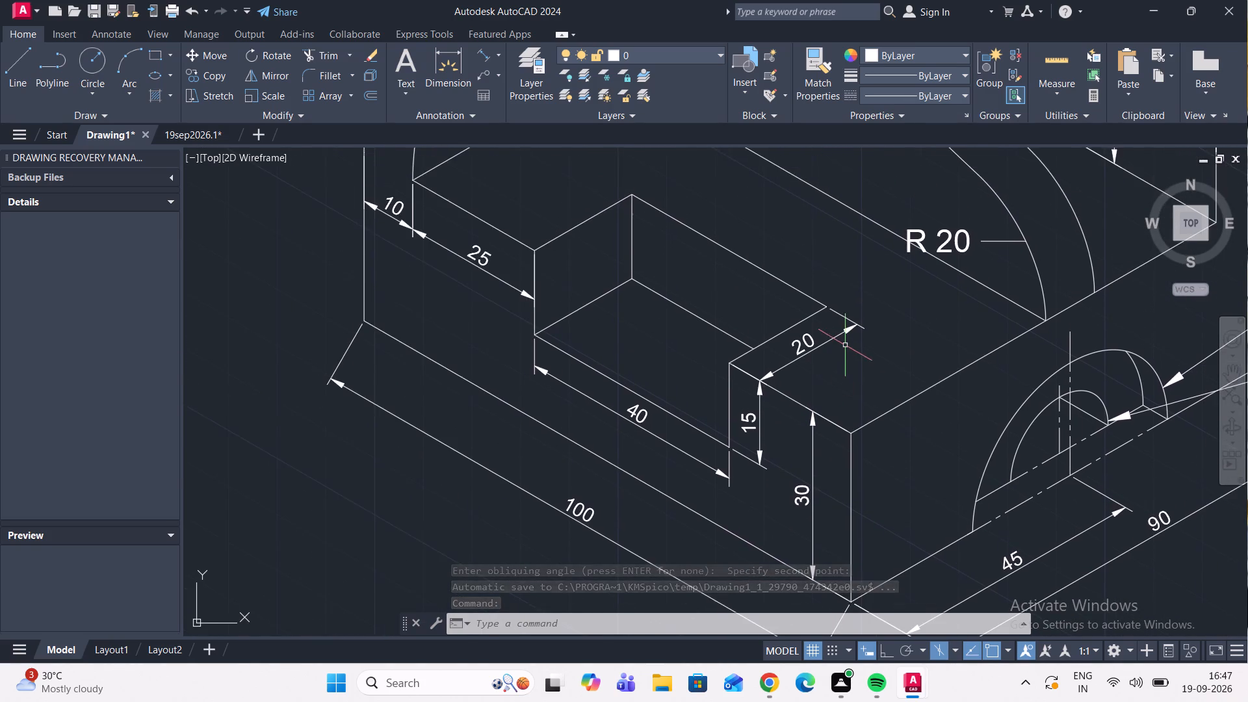
scroll(845, 345, "up", 1)
left_click(840, 310)
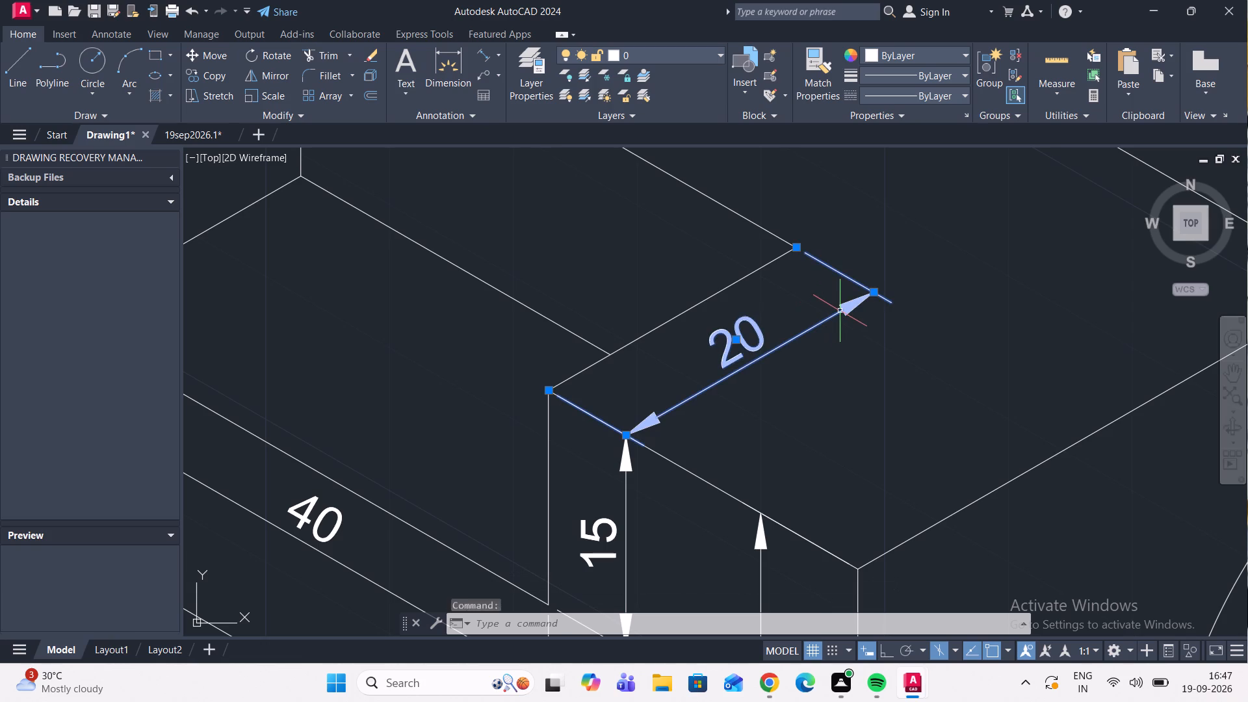
key("Delete")
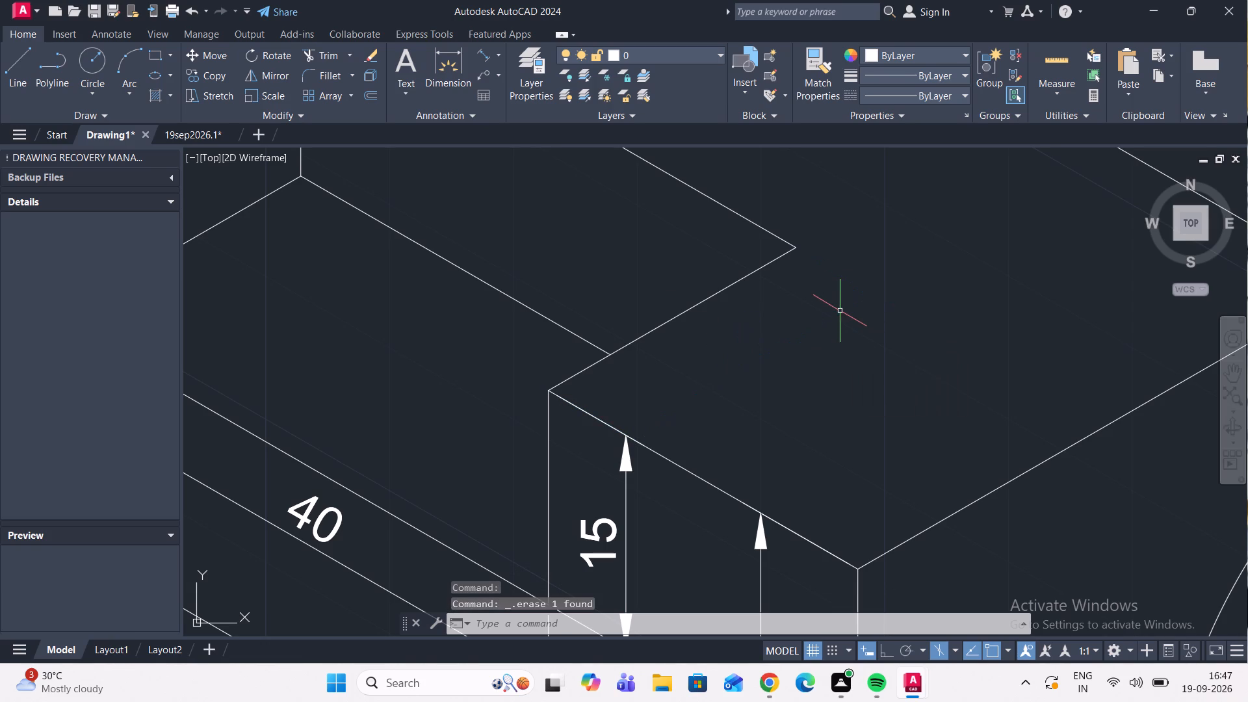
Add an aligned dimension to the notch floor's short left edge, placed just above that edge inside the notch.
middle_click_drag(315, 288, 442, 367)
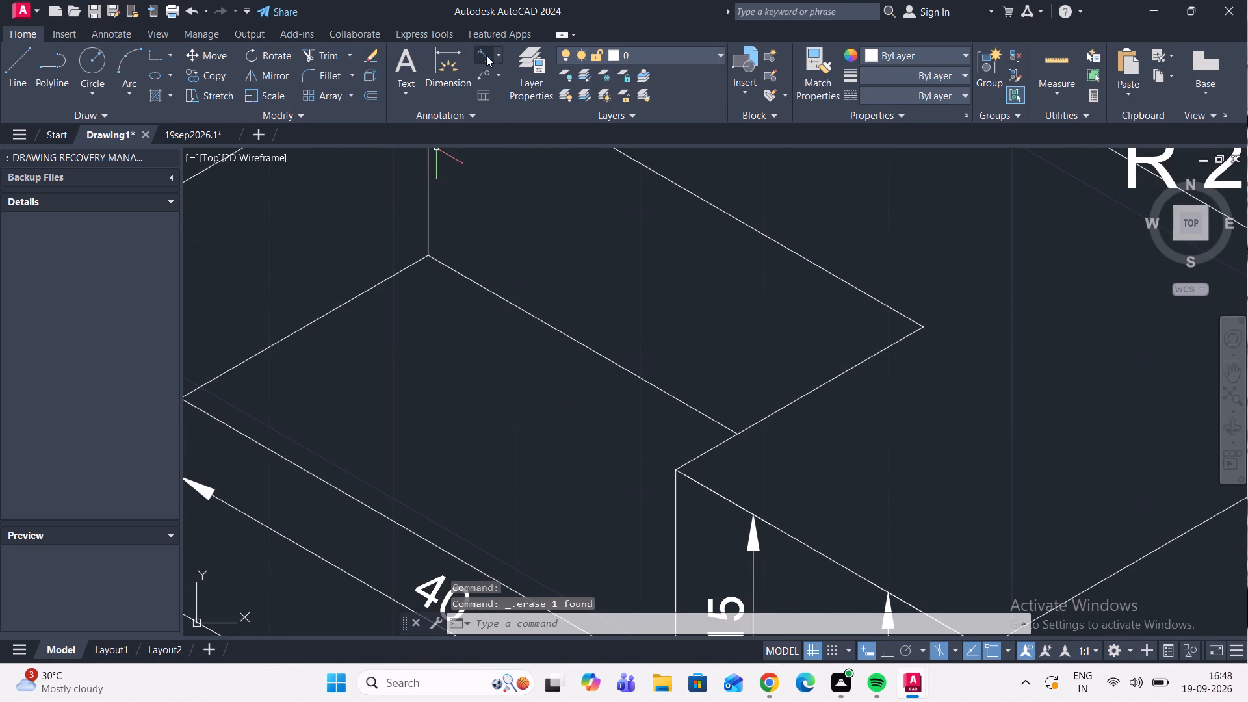
left_click(486, 55)
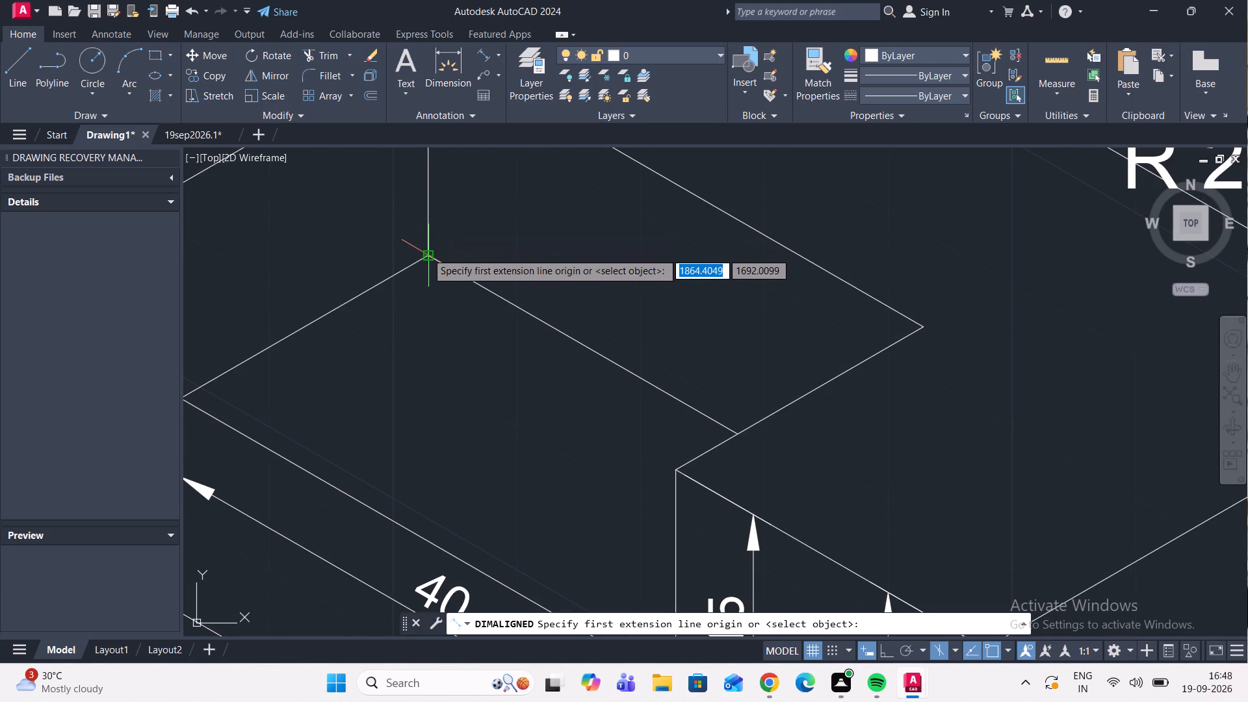
left_click(426, 252)
scroll(350, 302, "down", 2)
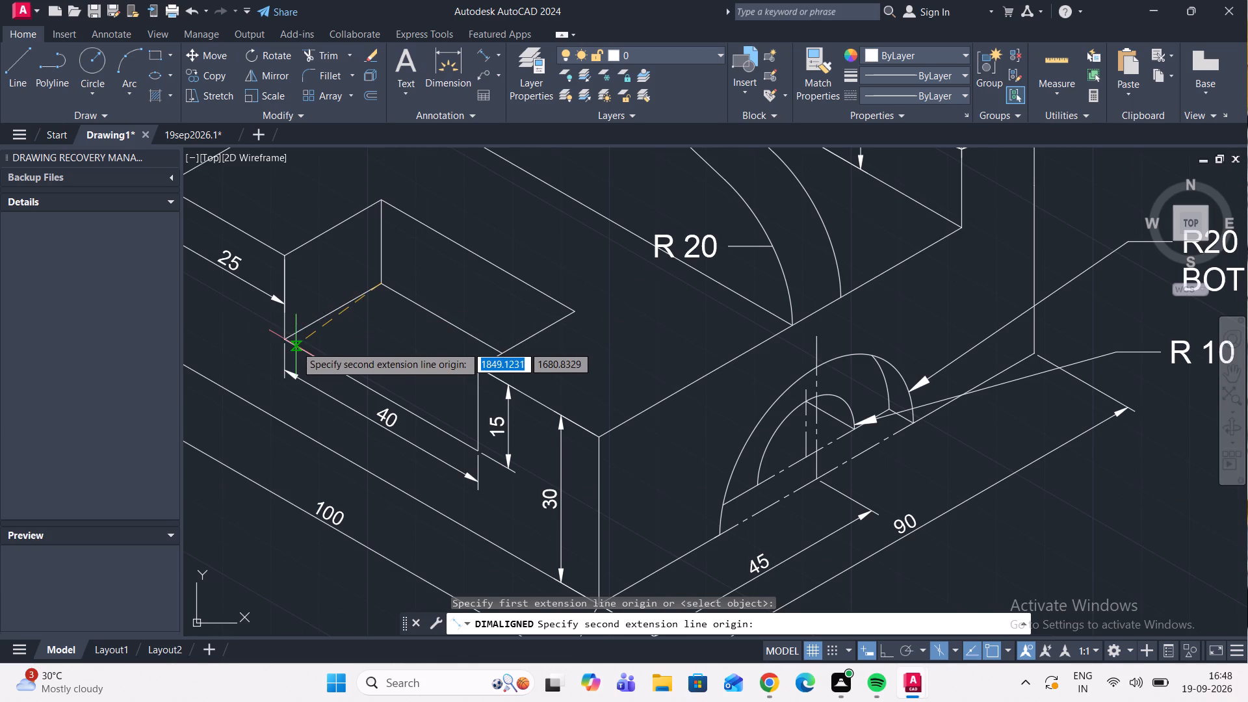
left_click(284, 343)
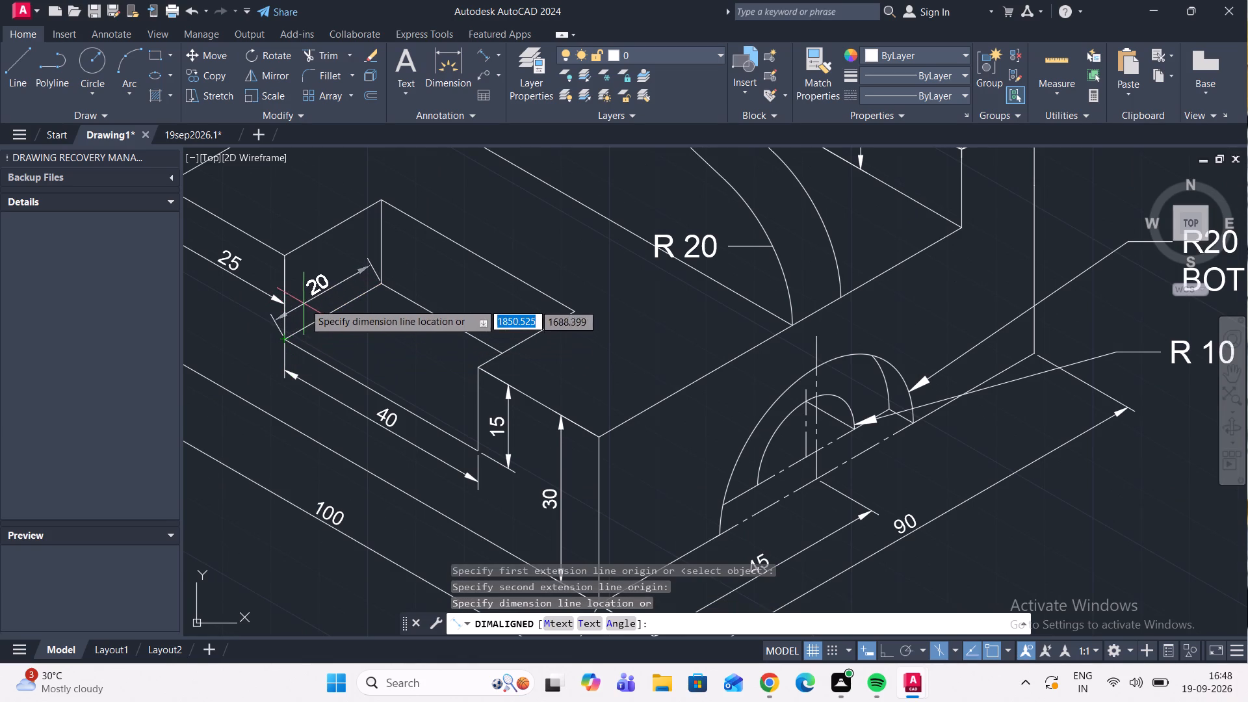
left_click(343, 278)
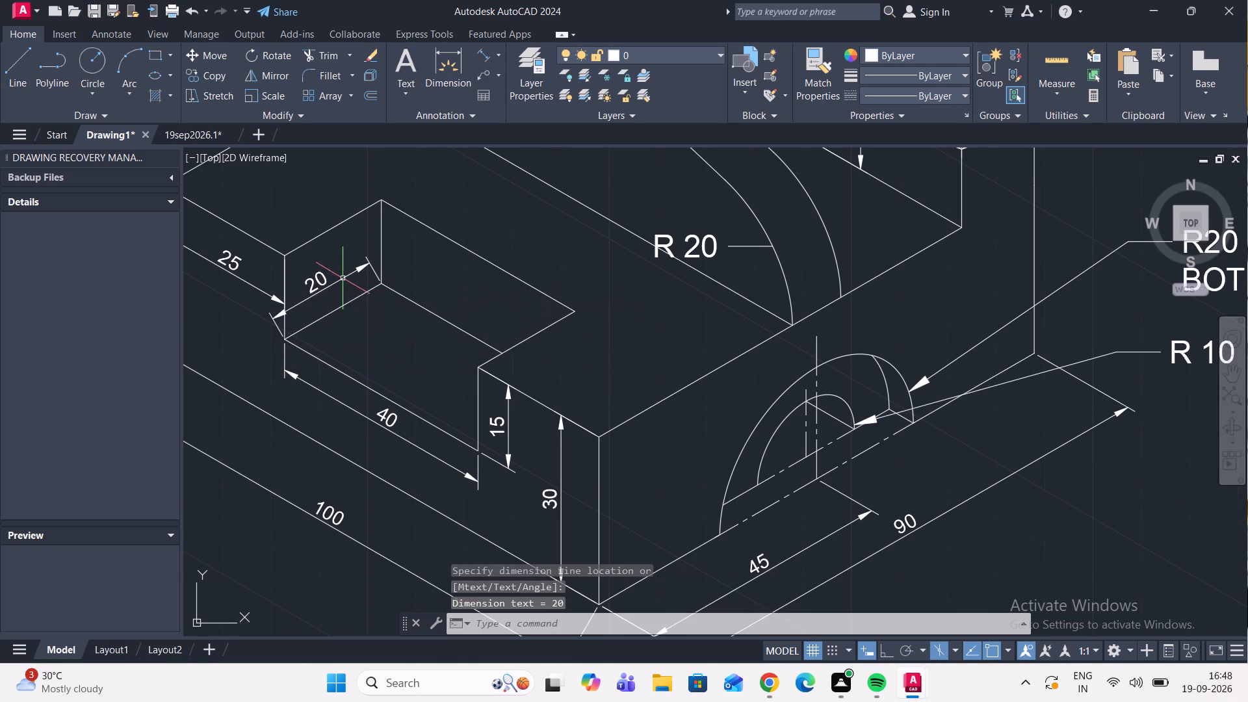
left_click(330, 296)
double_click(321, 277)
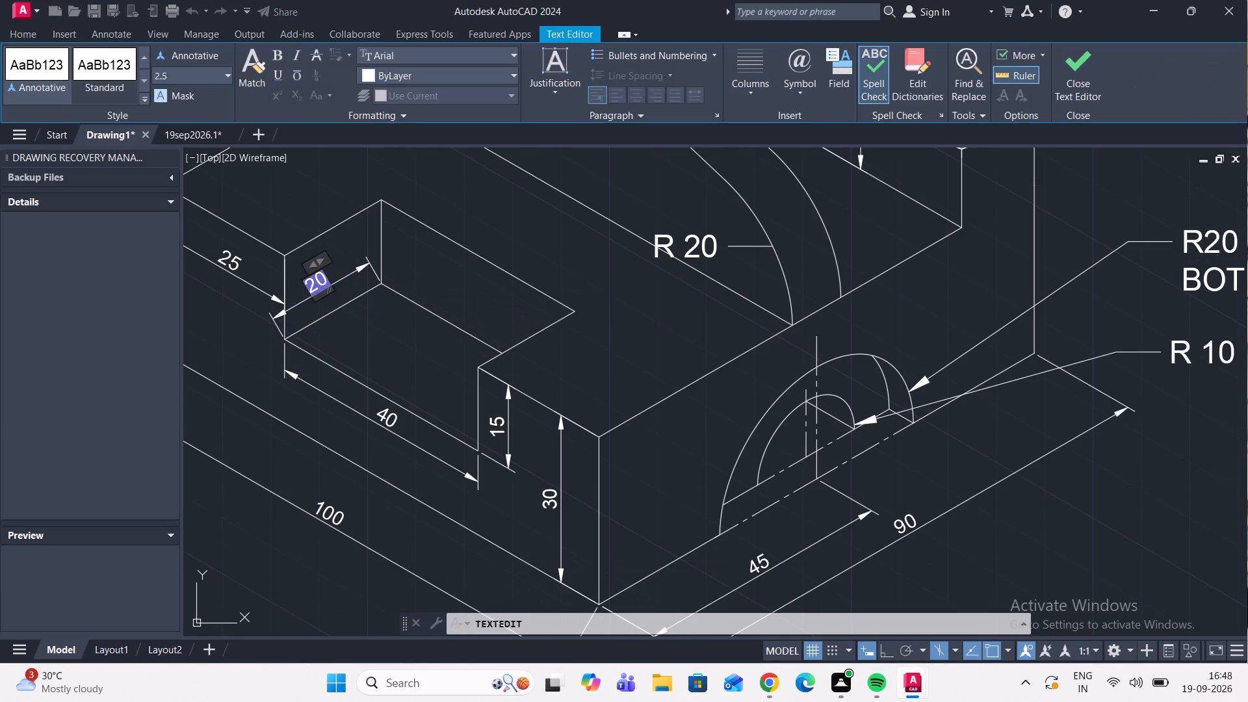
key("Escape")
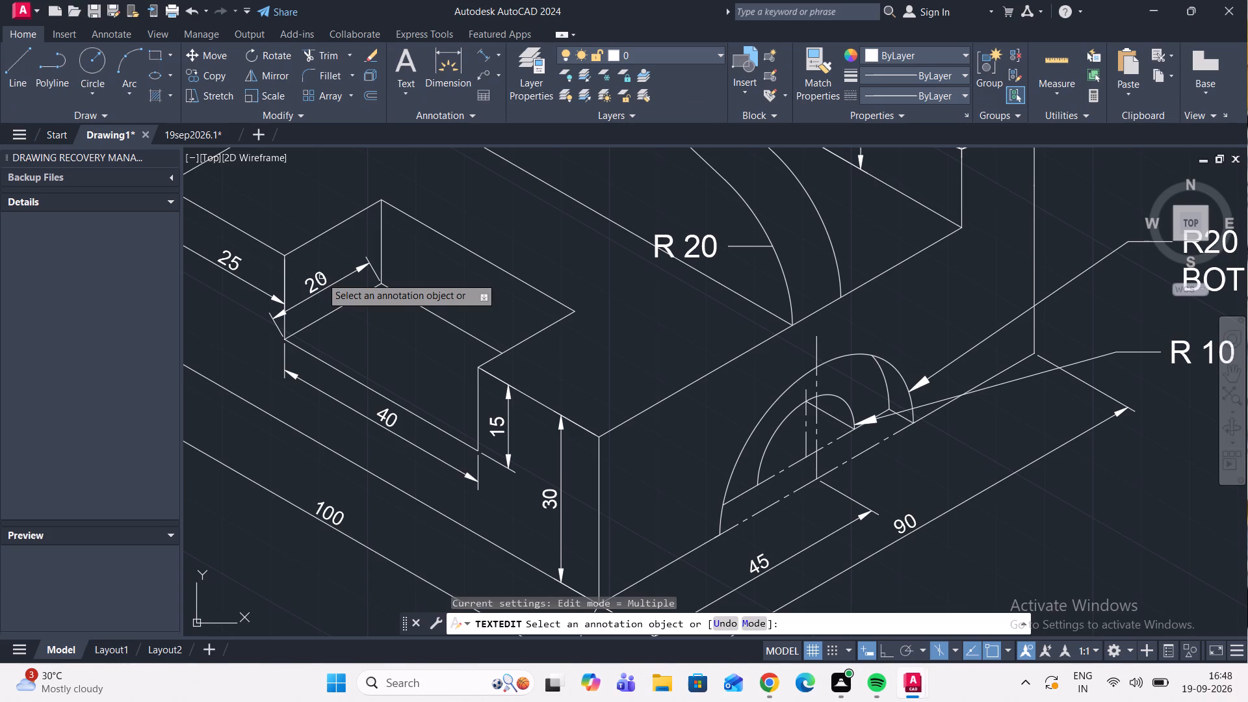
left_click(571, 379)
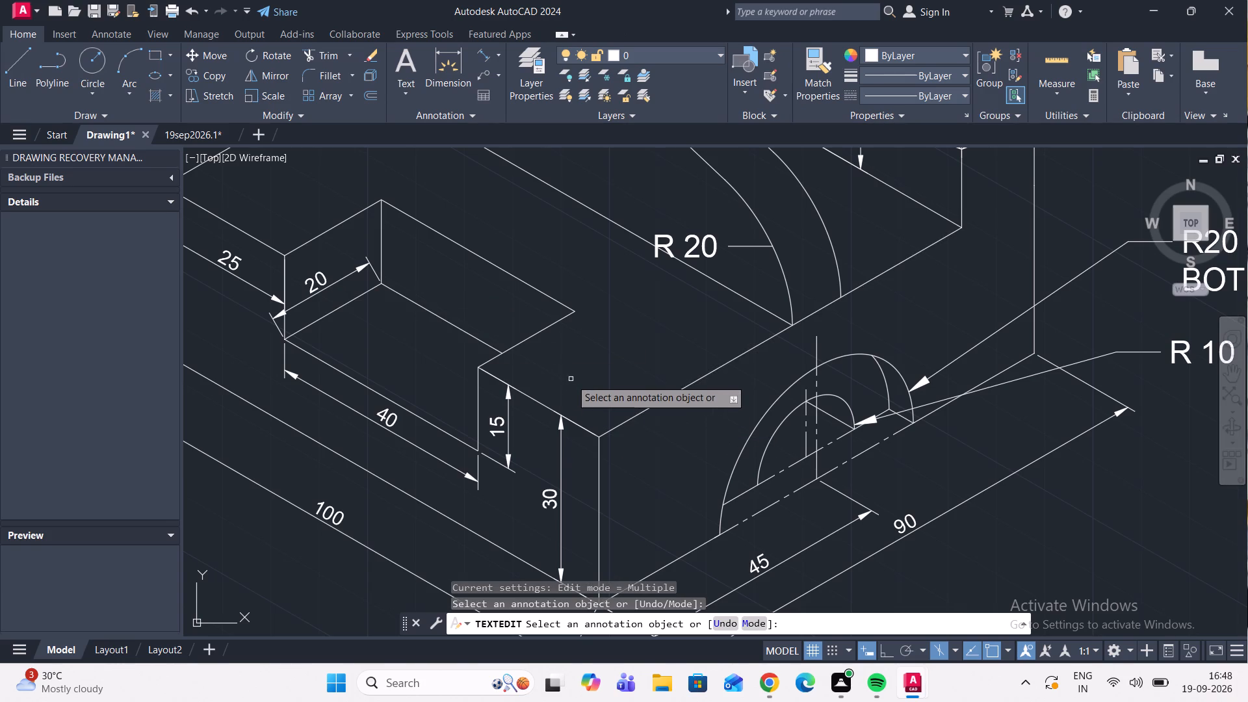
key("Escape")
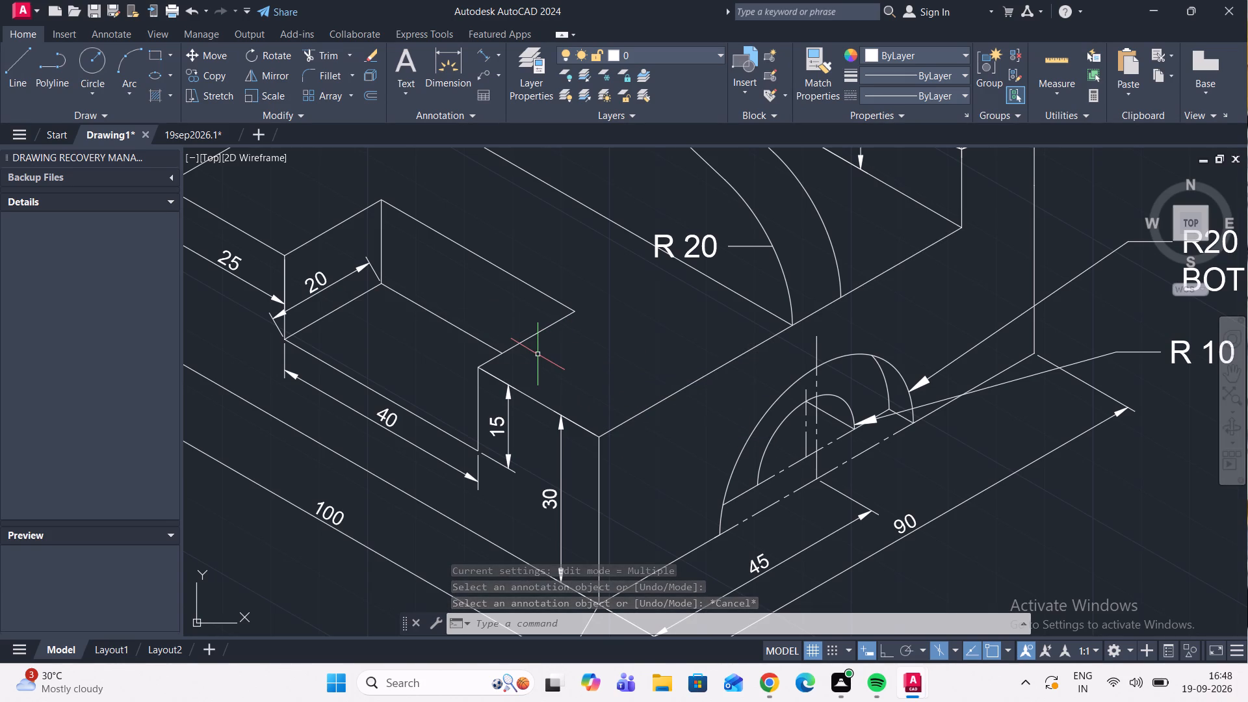
Oblique the notch floor's short left edge dimension to 90°, parallel to the notch's vertical inner edge.
left_click(365, 268)
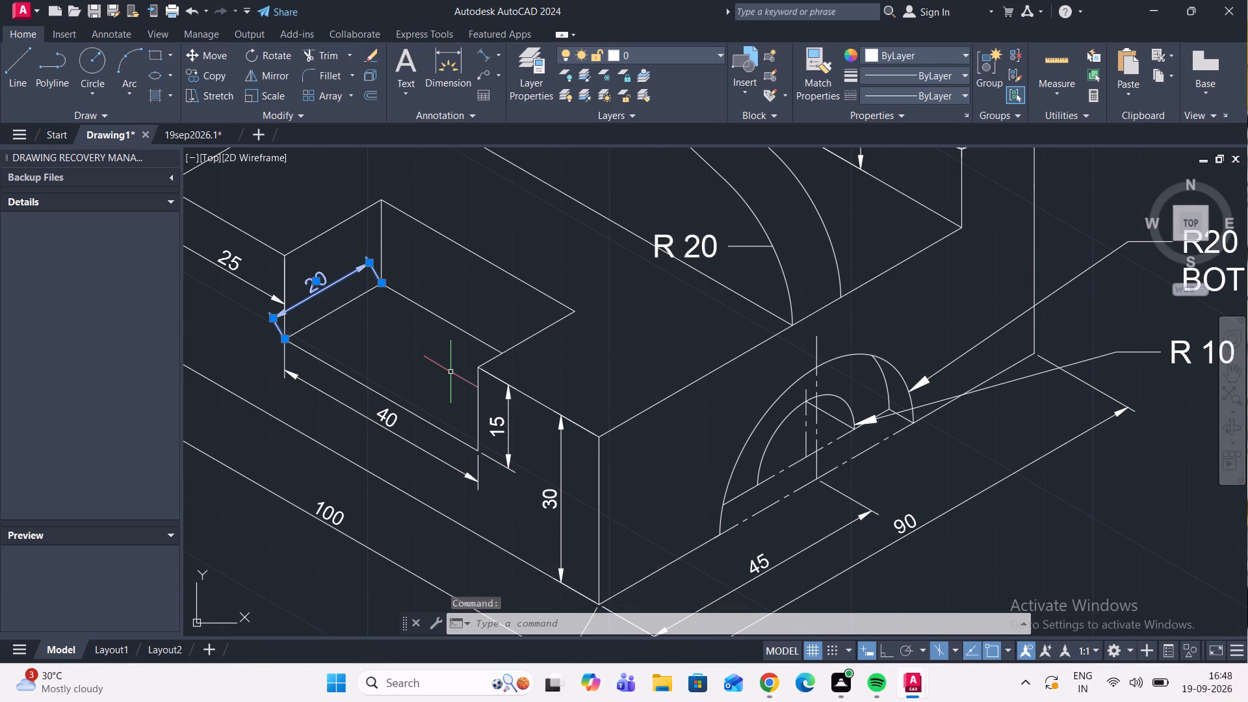
key("d")
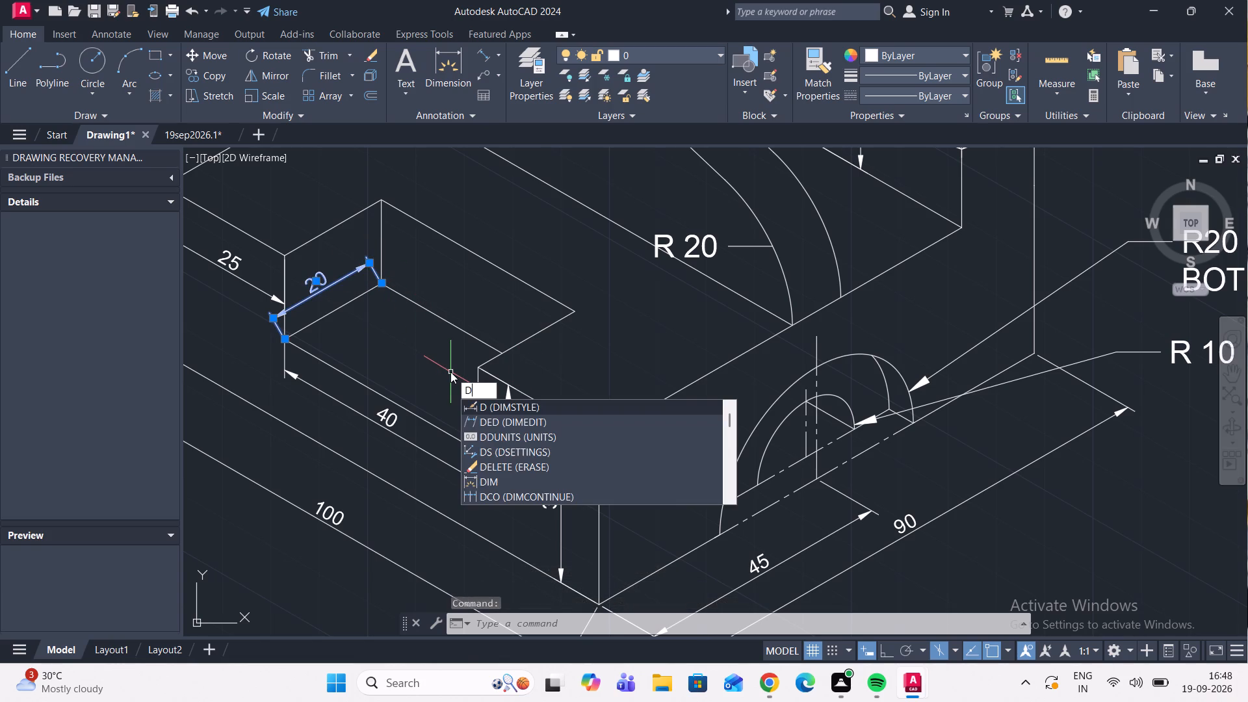
type("IM")
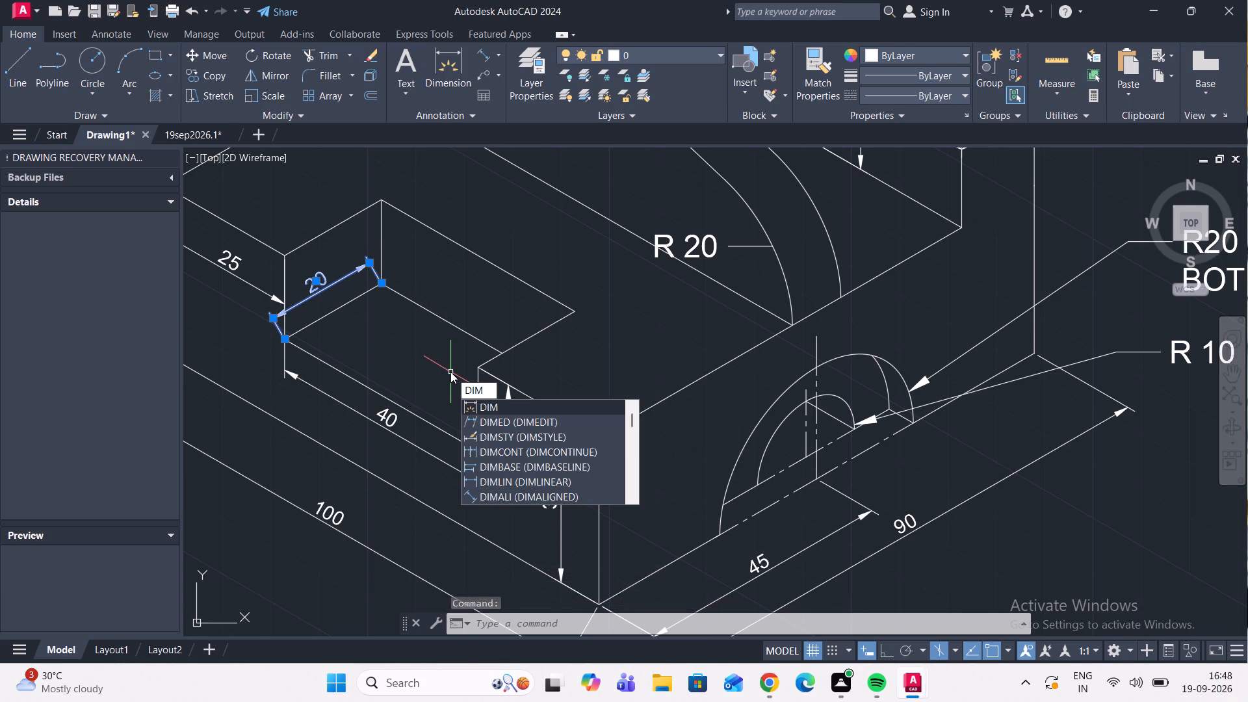
type("ED")
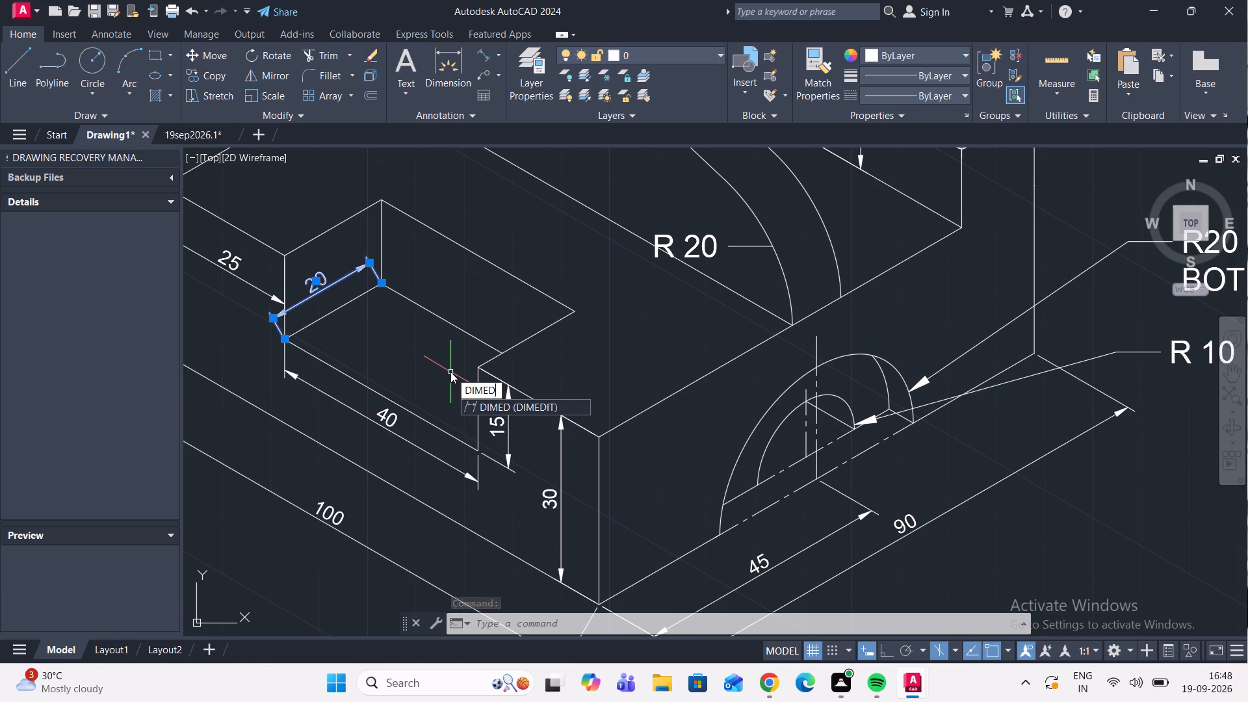
key("Return")
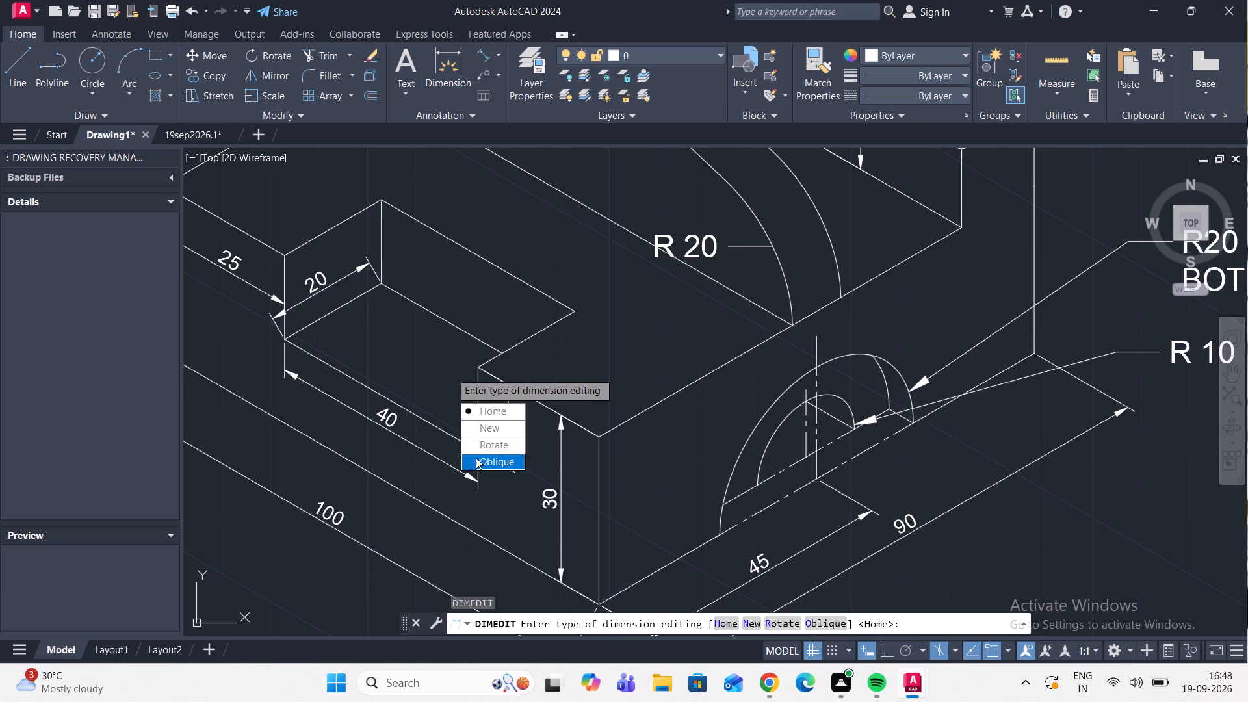
left_click_drag(476, 458, 450, 372)
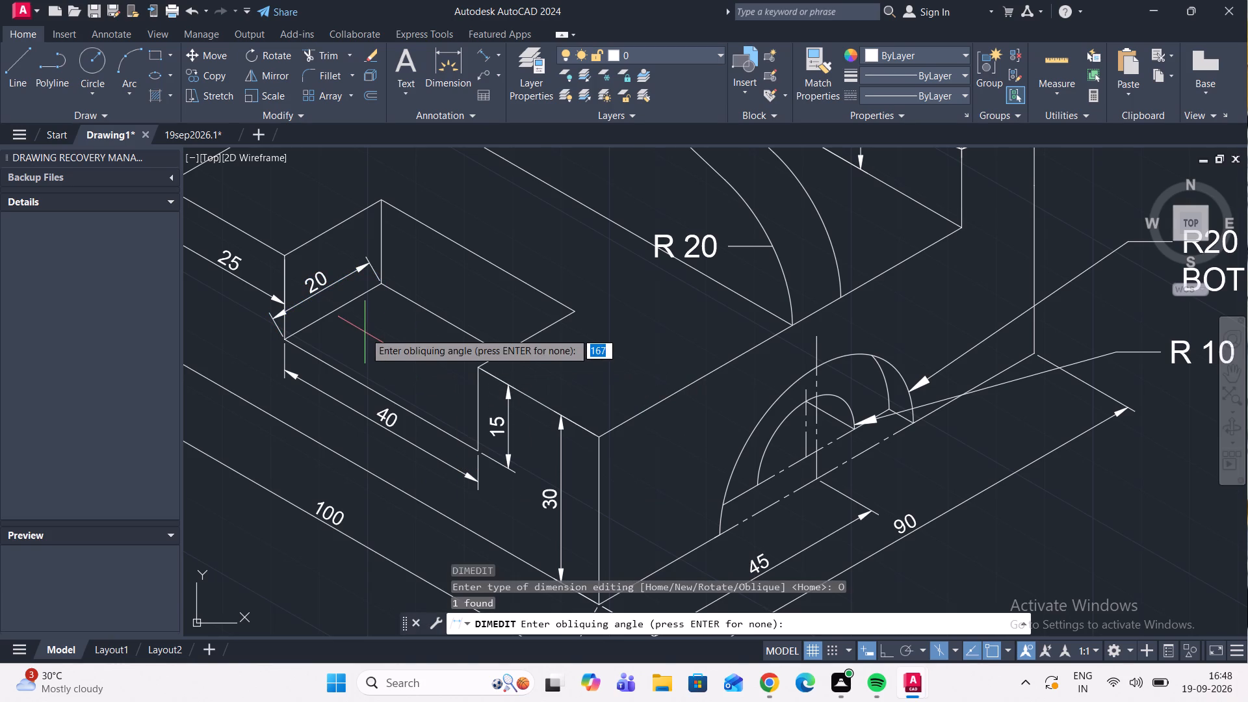
middle_click_drag(386, 261, 406, 333)
scroll(404, 359, "up", 3)
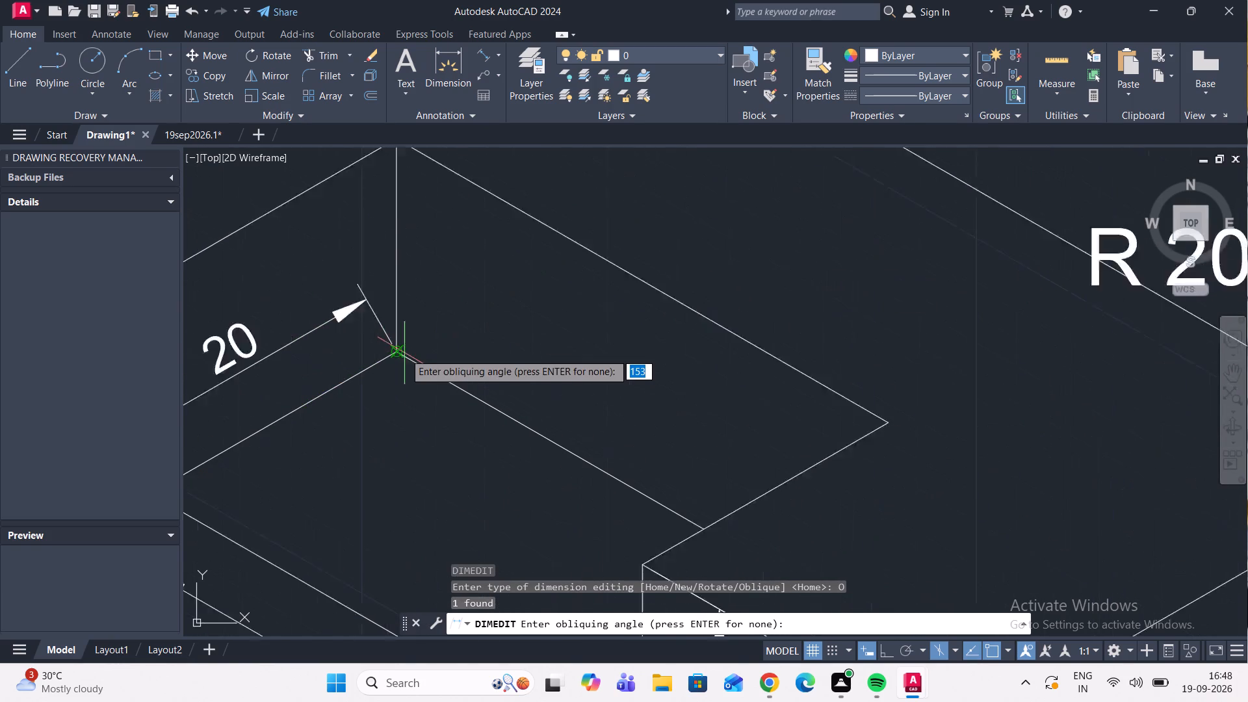
left_click(391, 346)
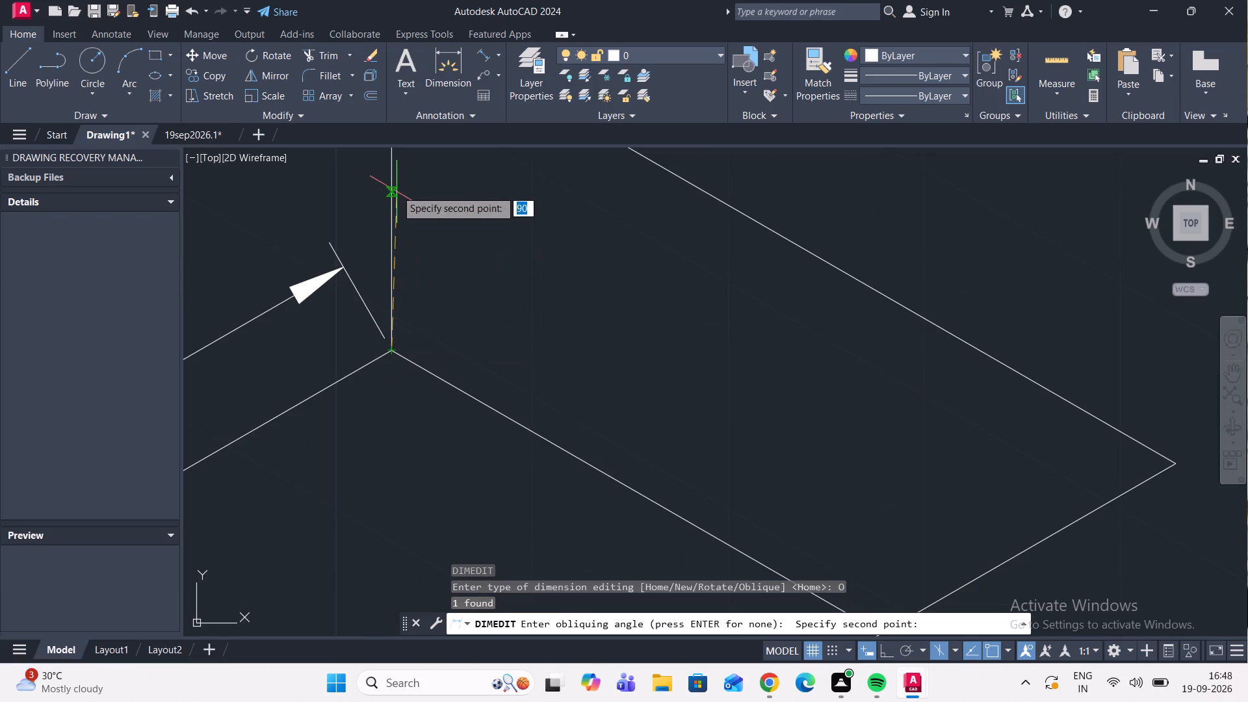
left_click(393, 183)
Add an aligned dimension to the base's top edge between the notch and the front corner, placed over the top face.
scroll(408, 199, "down", 3)
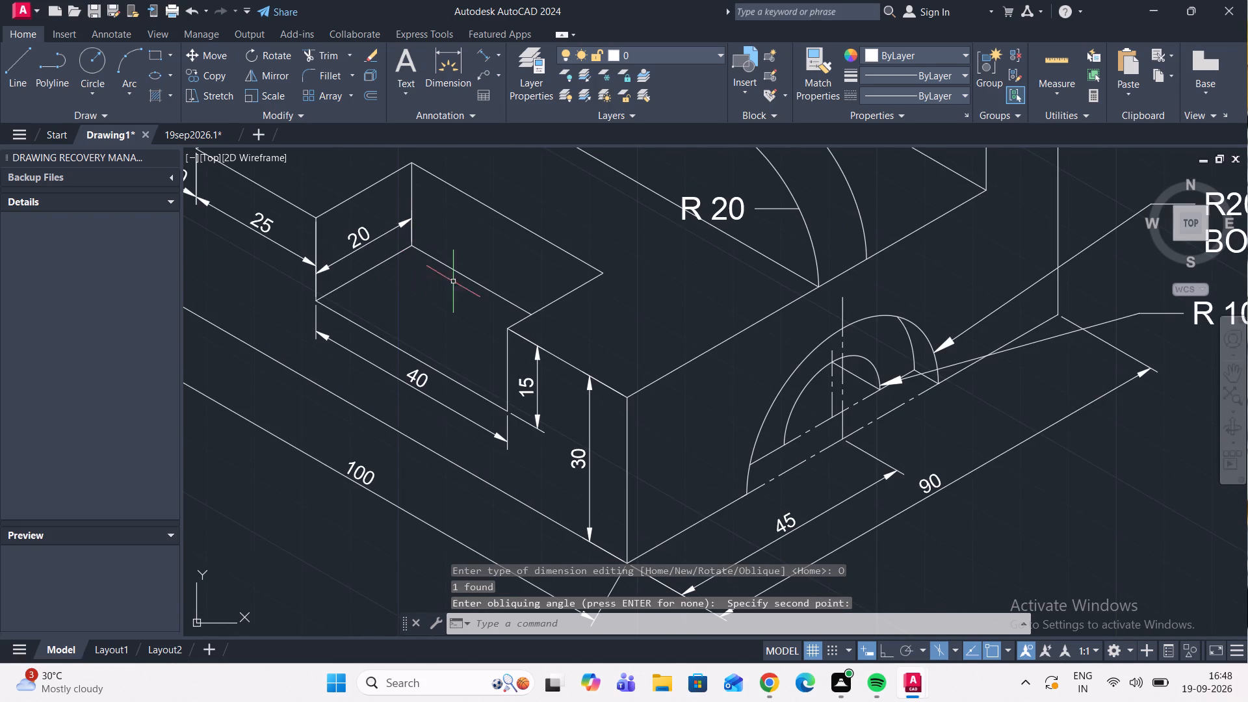
scroll(554, 325, "up", 1)
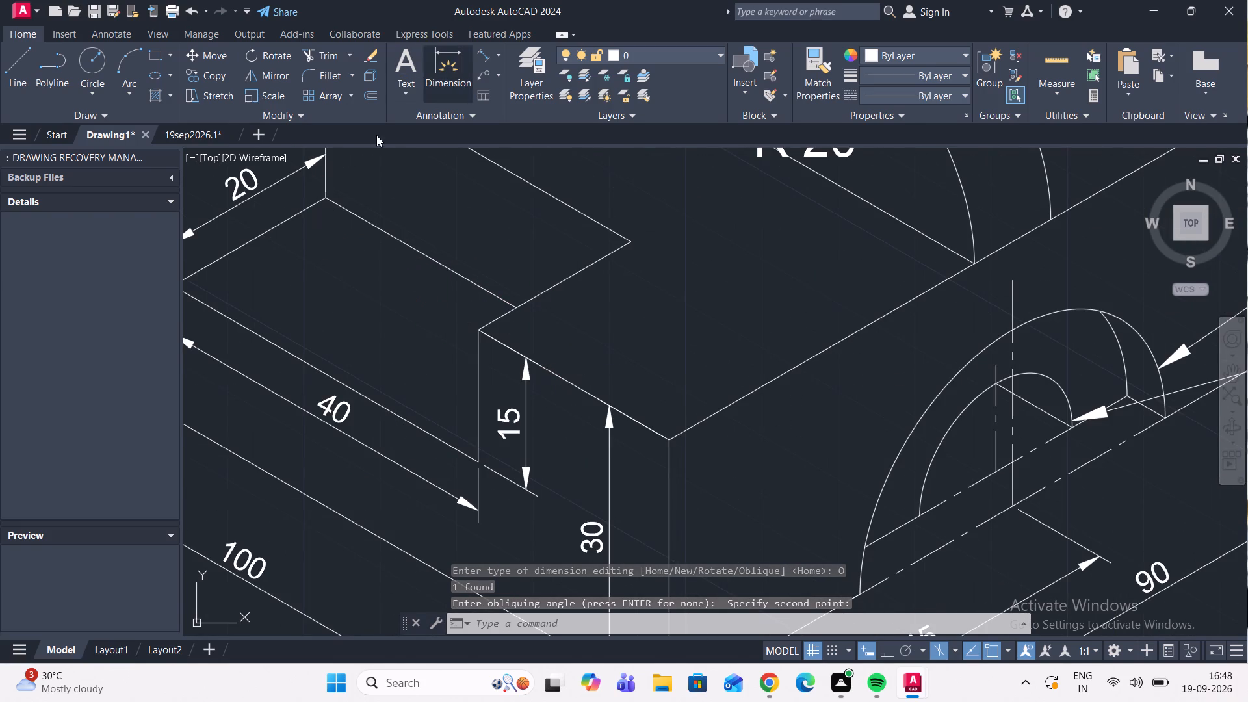
left_click(476, 54)
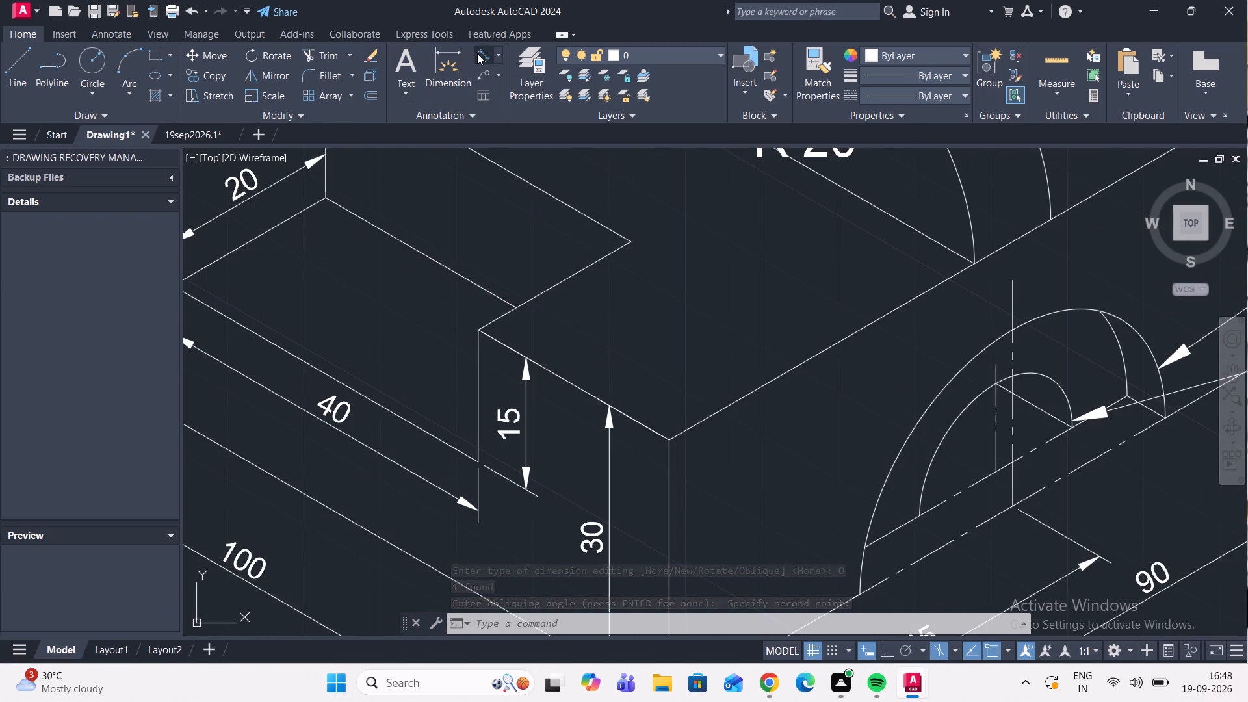
left_click(479, 332)
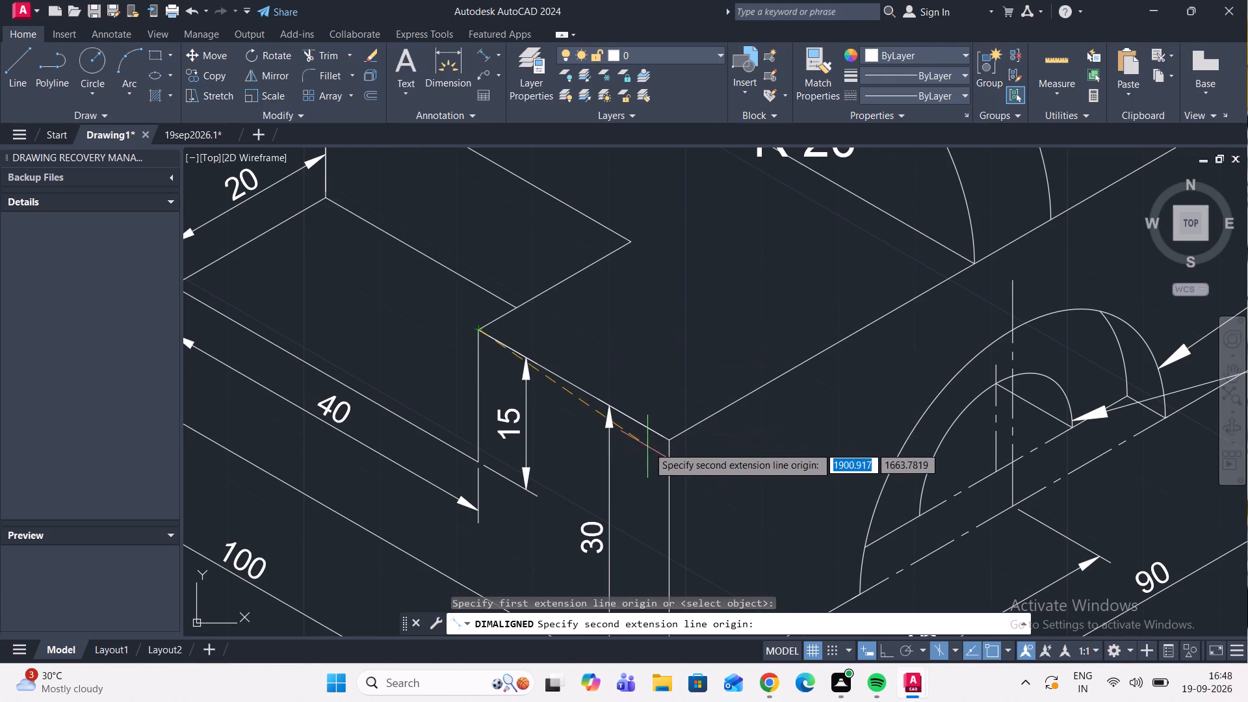
left_click(669, 444)
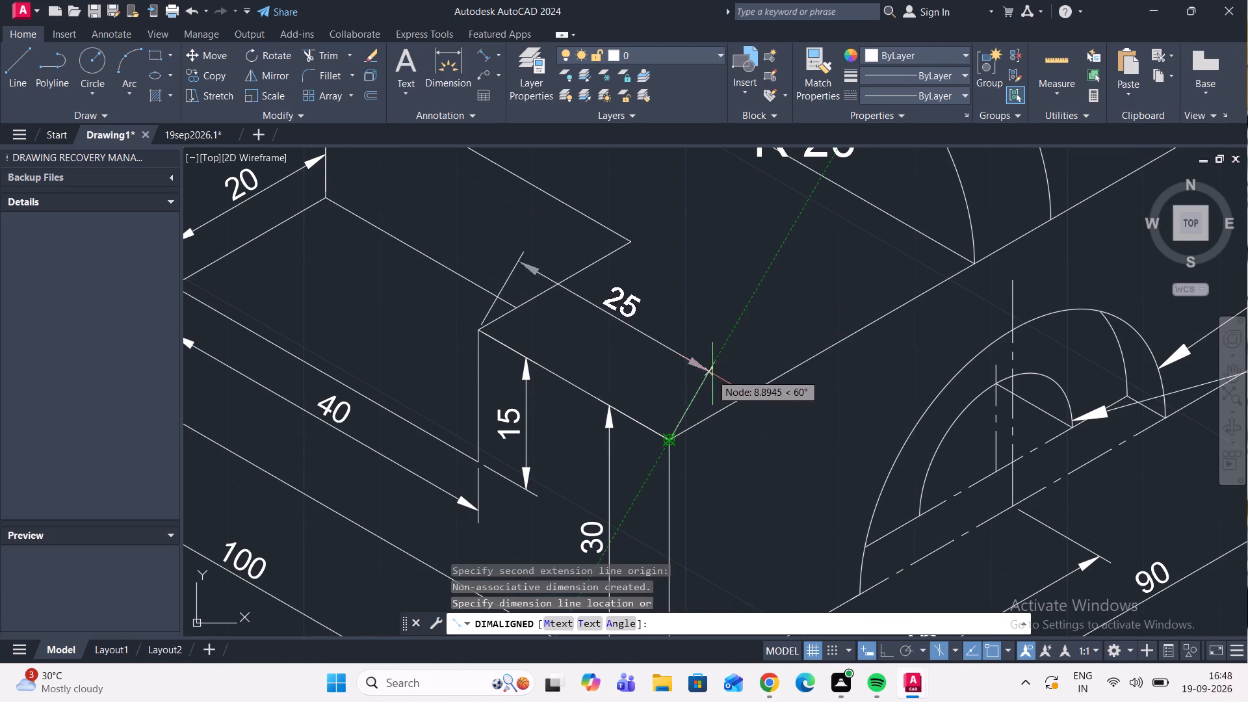
left_click(726, 369)
Oblique the dimension between the notch and the front corner to 30°, parallel to the base's upper front-right edge.
left_click(726, 371)
left_click(677, 325)
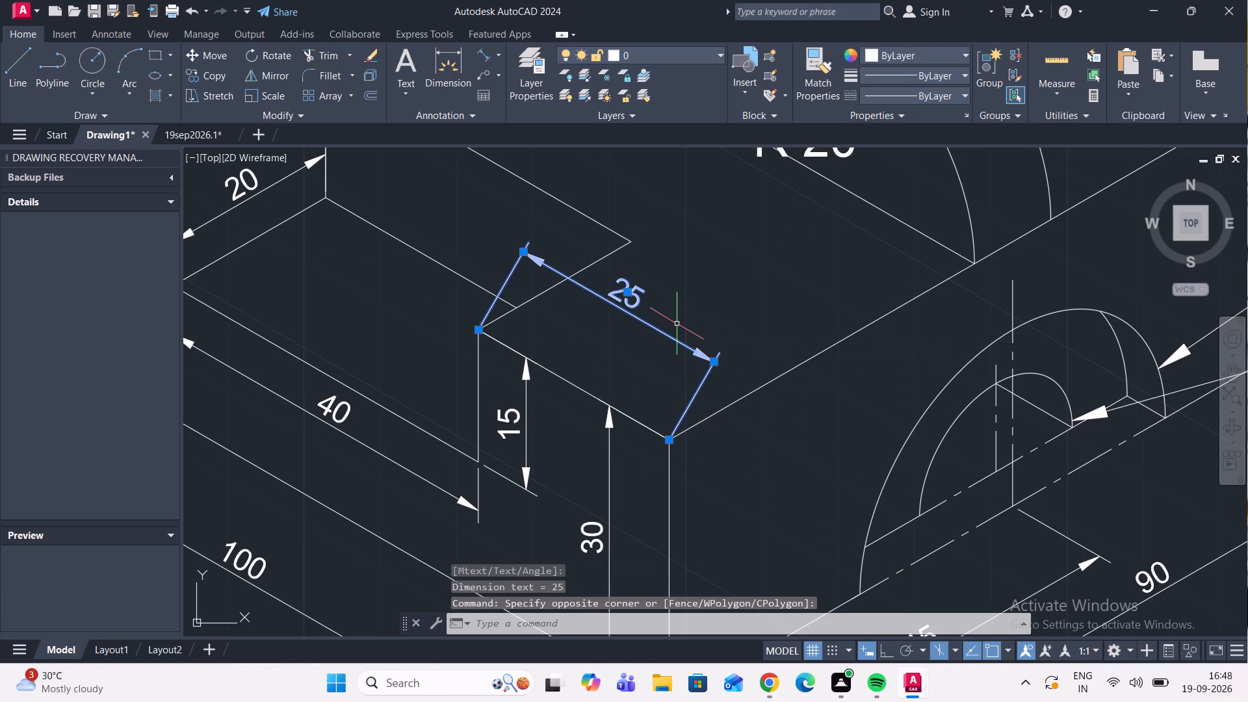
key("d")
type("IM")
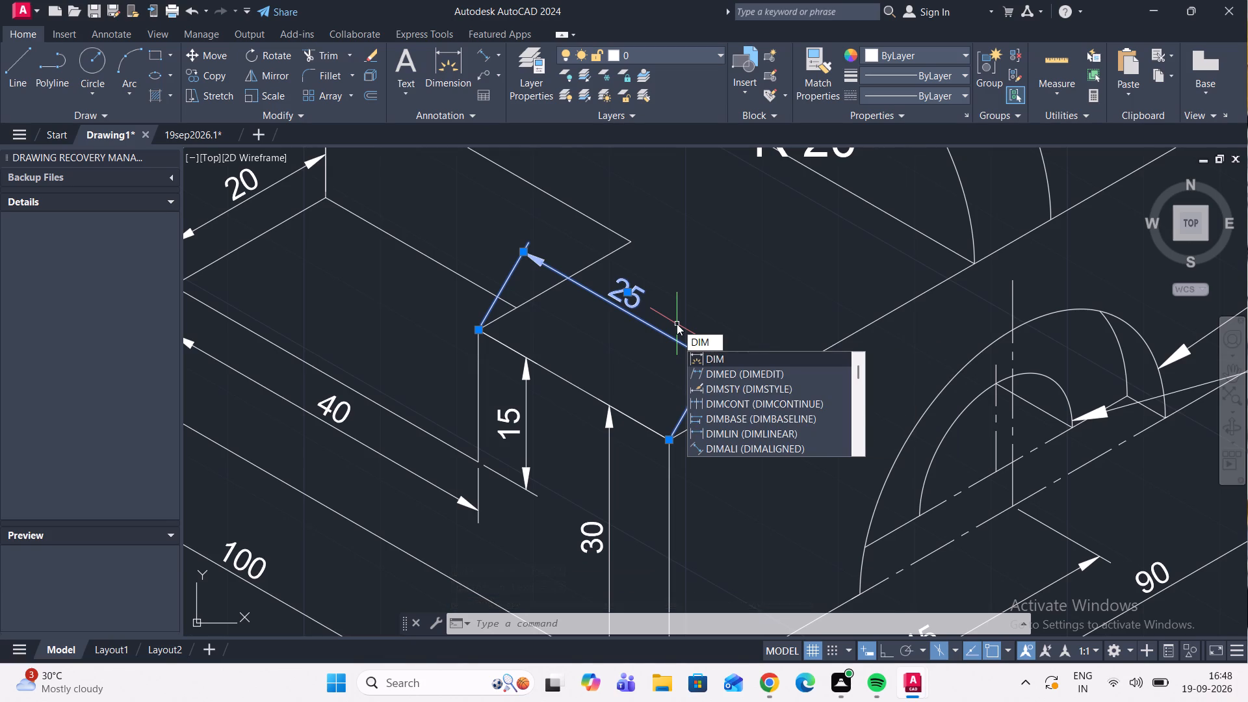
key("e")
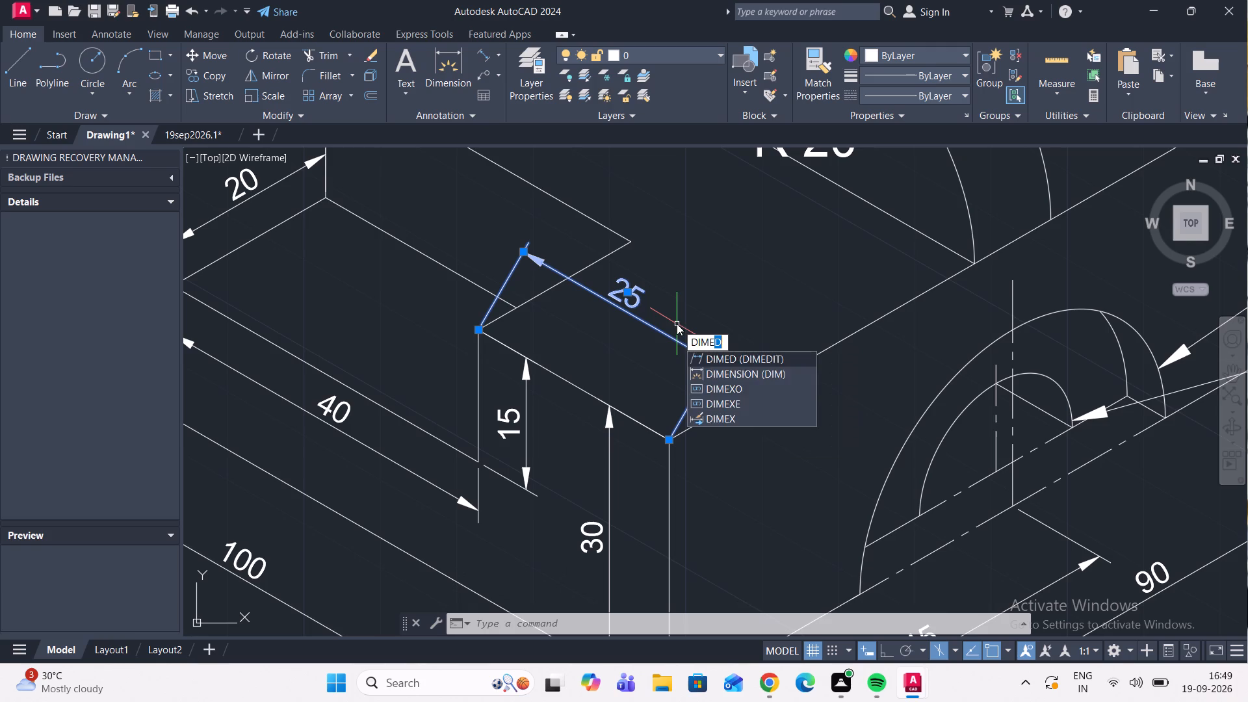
key("Return")
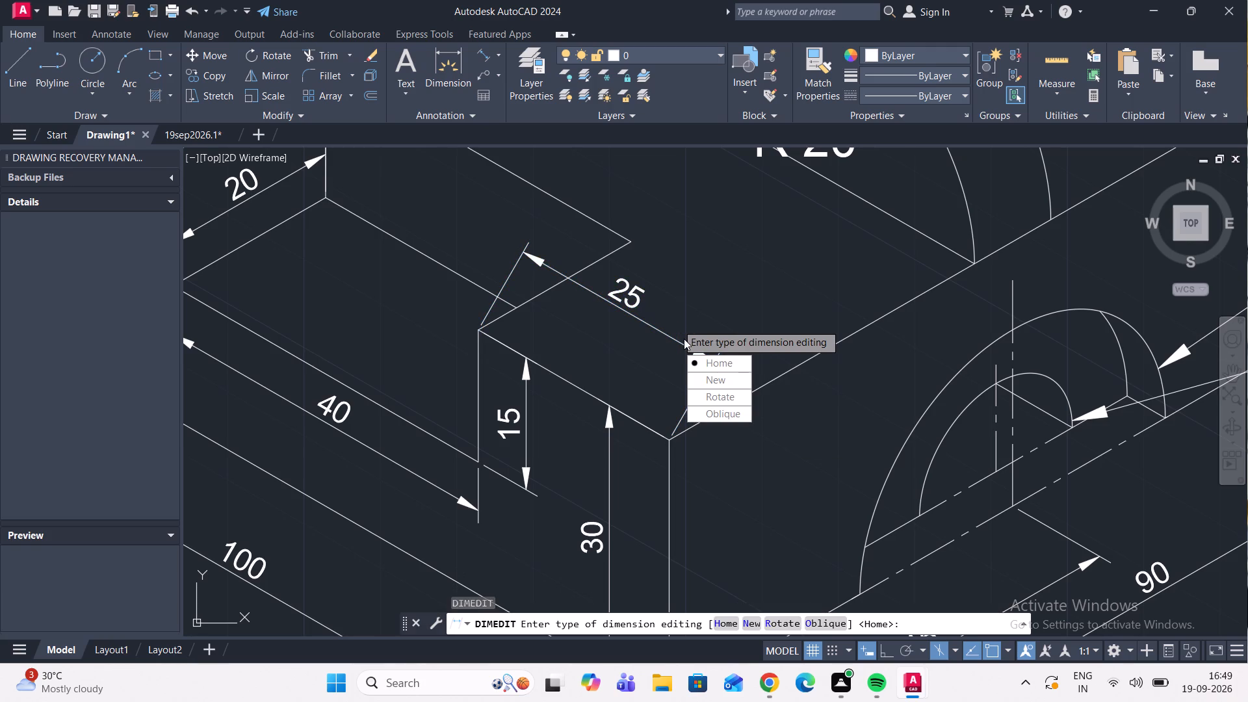
left_click_drag(716, 414, 677, 324)
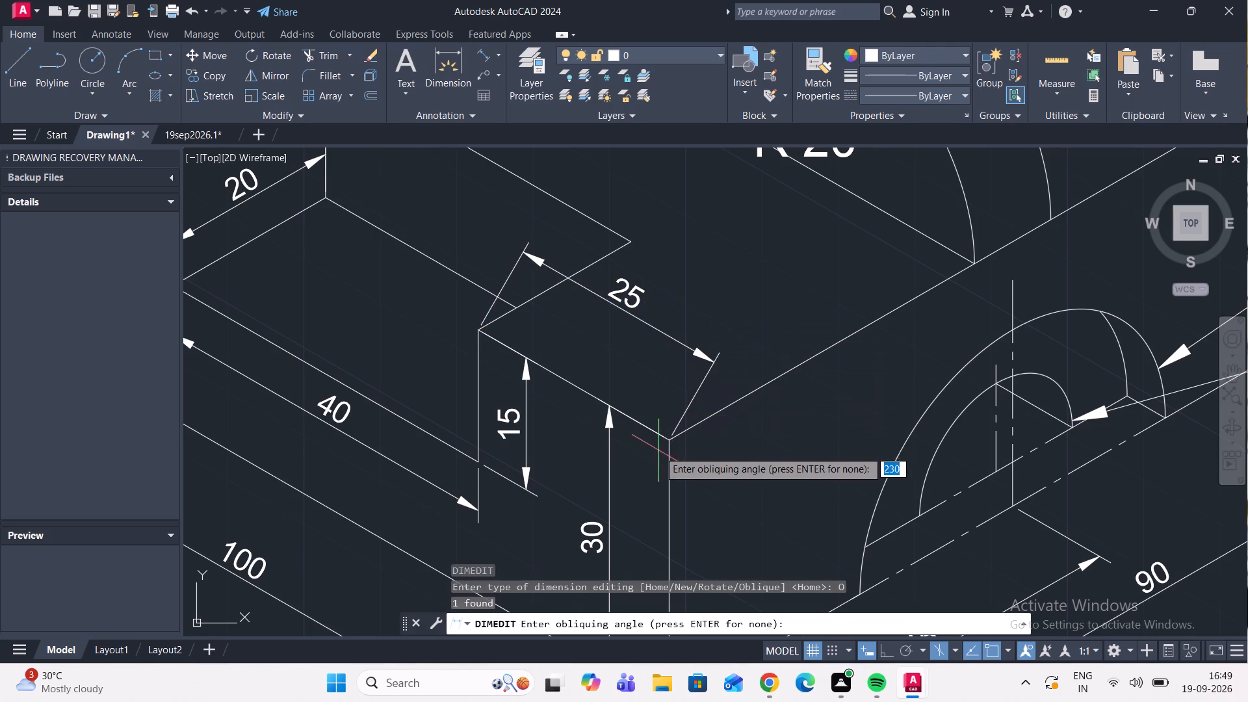
left_click(669, 442)
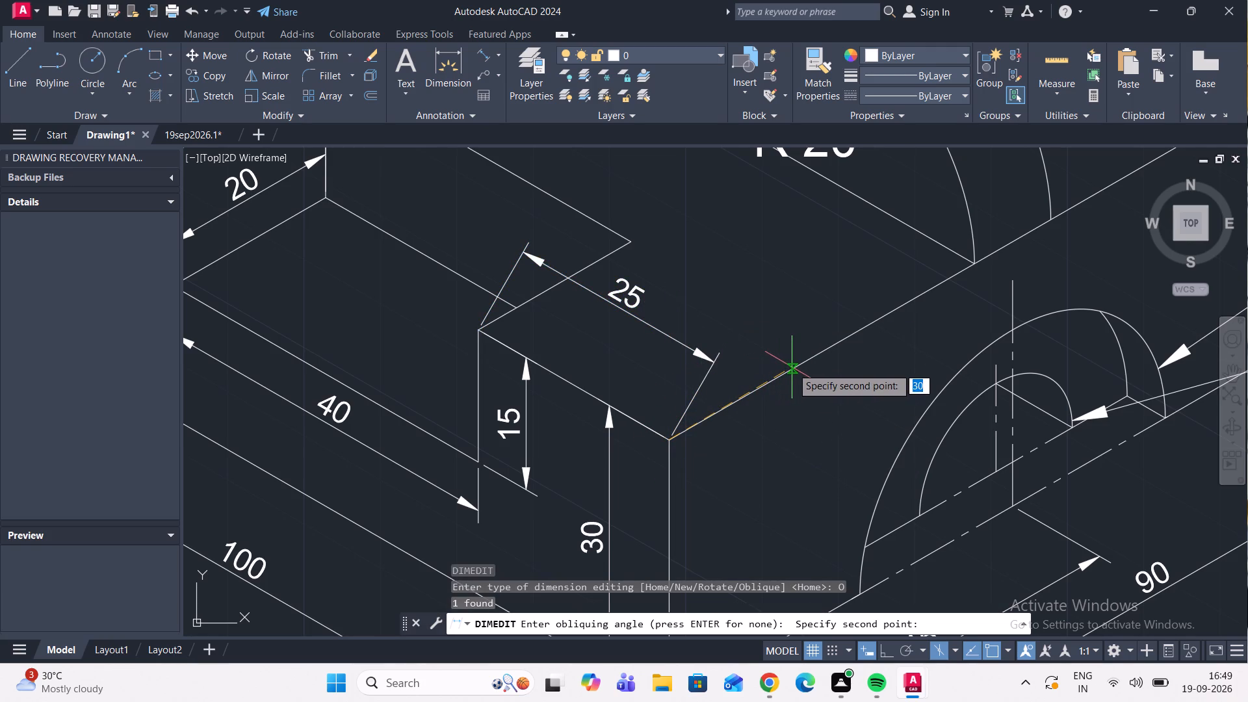
left_click(793, 367)
Delete the 25 dimension below the base's top edge, between the 10 dimension and the notch's far end.
scroll(771, 350, "down", 2)
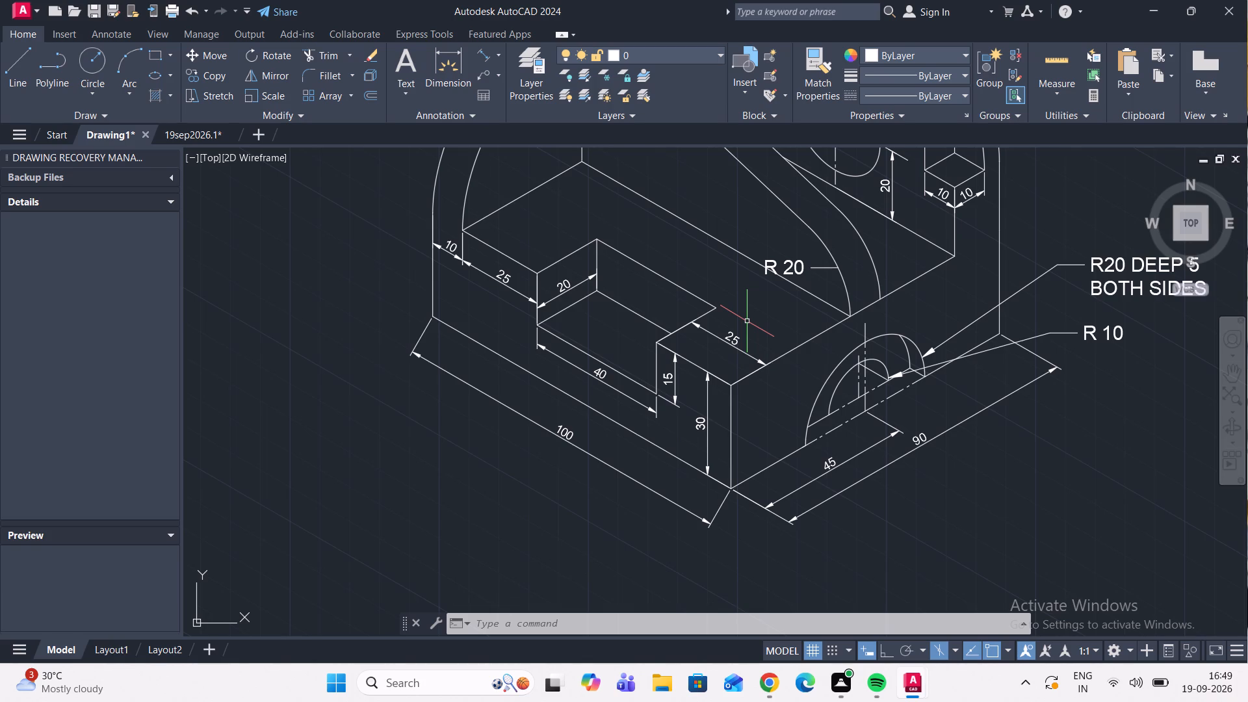
left_click(506, 283)
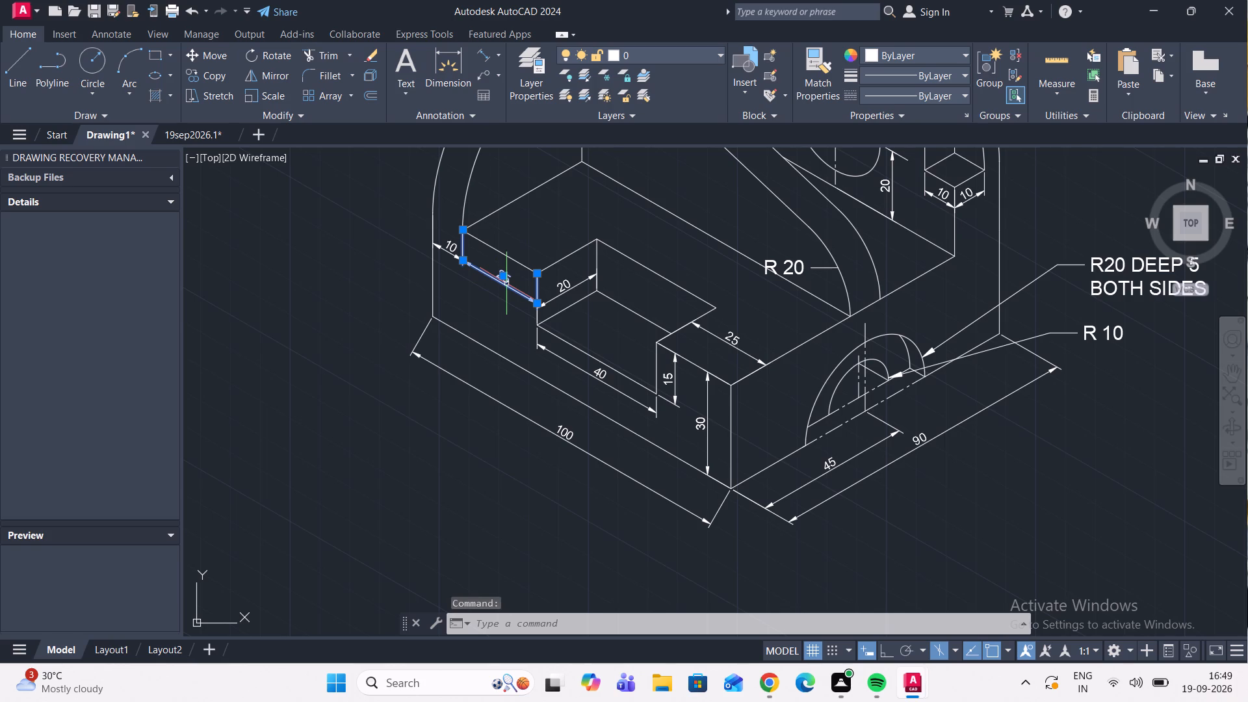
key("Delete")
Oblique the 100 dimension of the base's lower front-left edge to 270°, parallel to the vertical front corner edge.
scroll(514, 301, "down", 2)
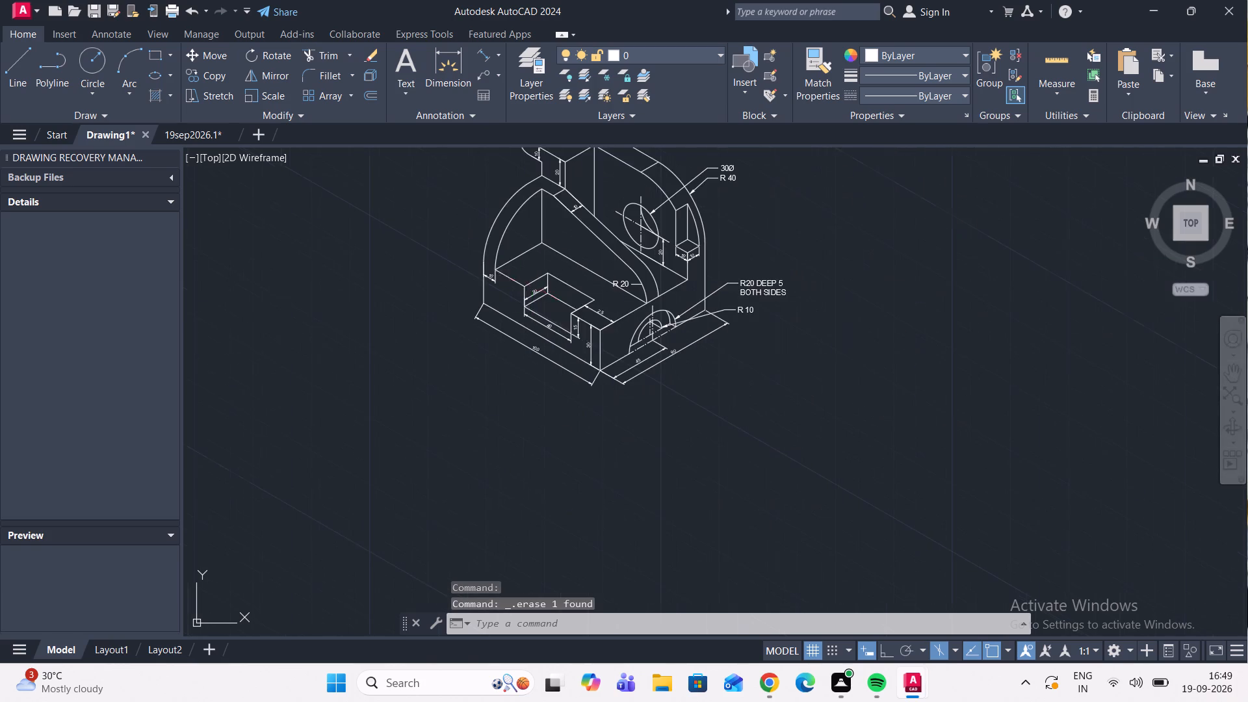
scroll(600, 383, "up", 3)
left_click(575, 415)
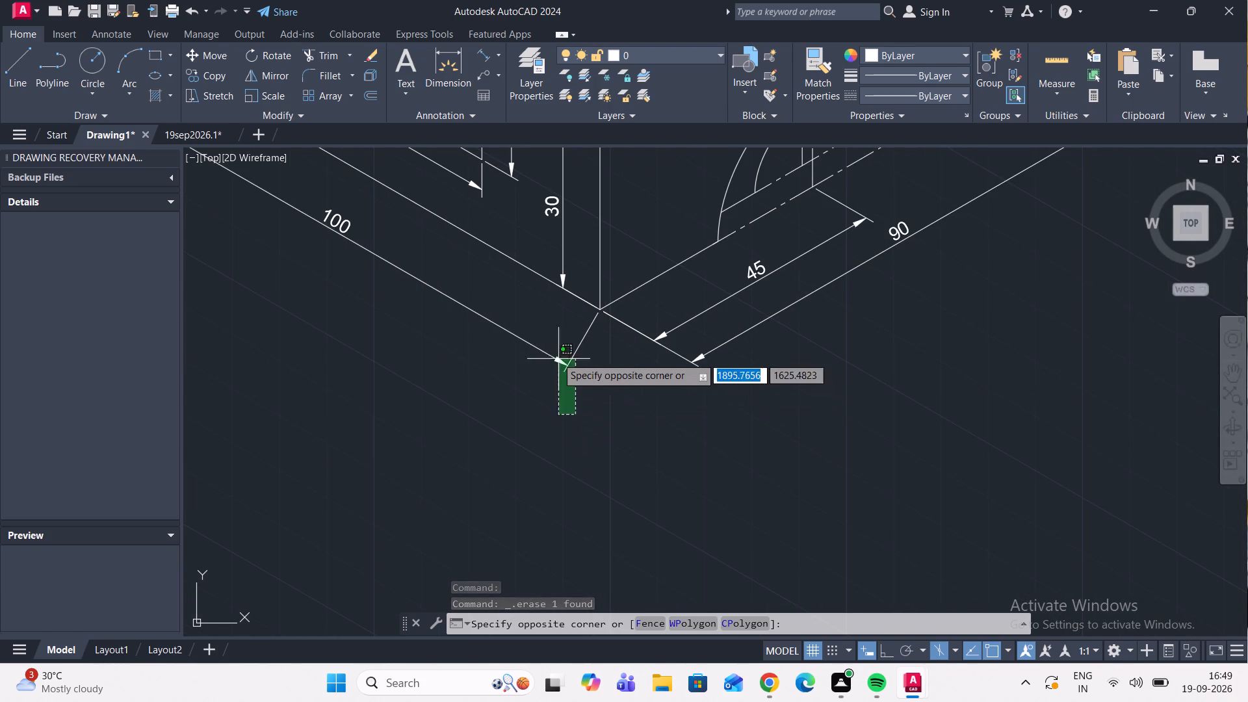
left_click(543, 341)
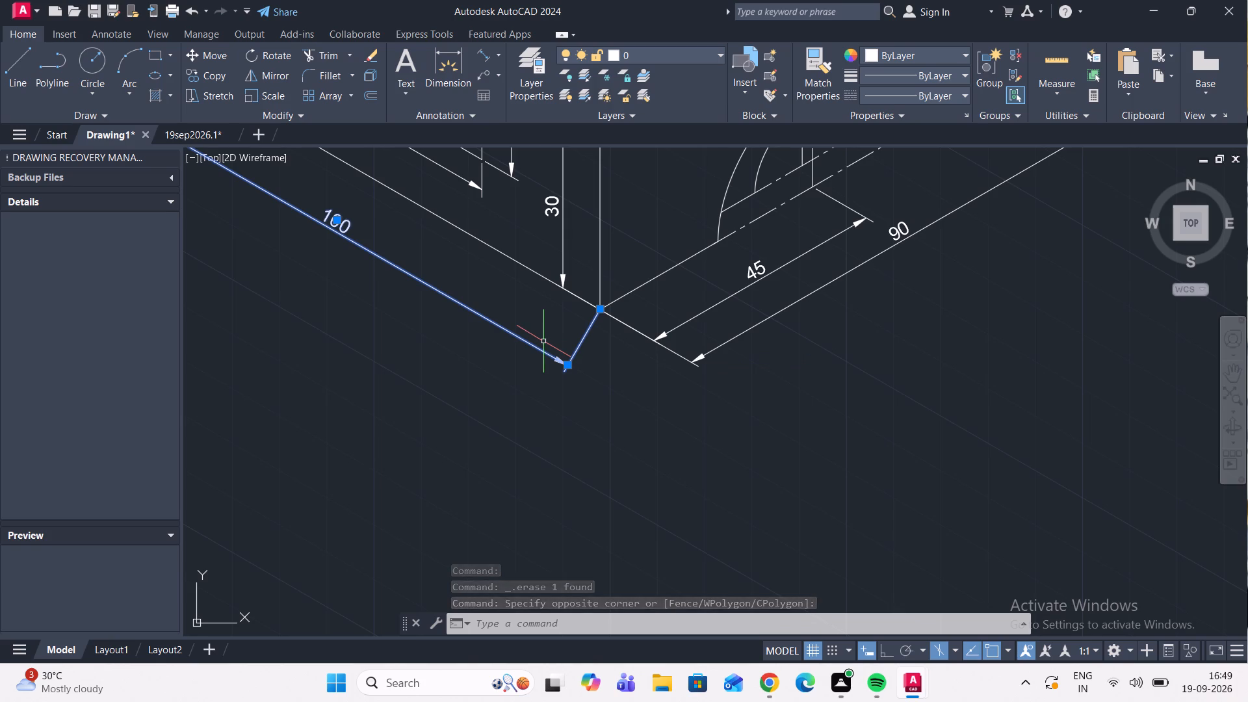
key("d")
type("IM")
key("e")
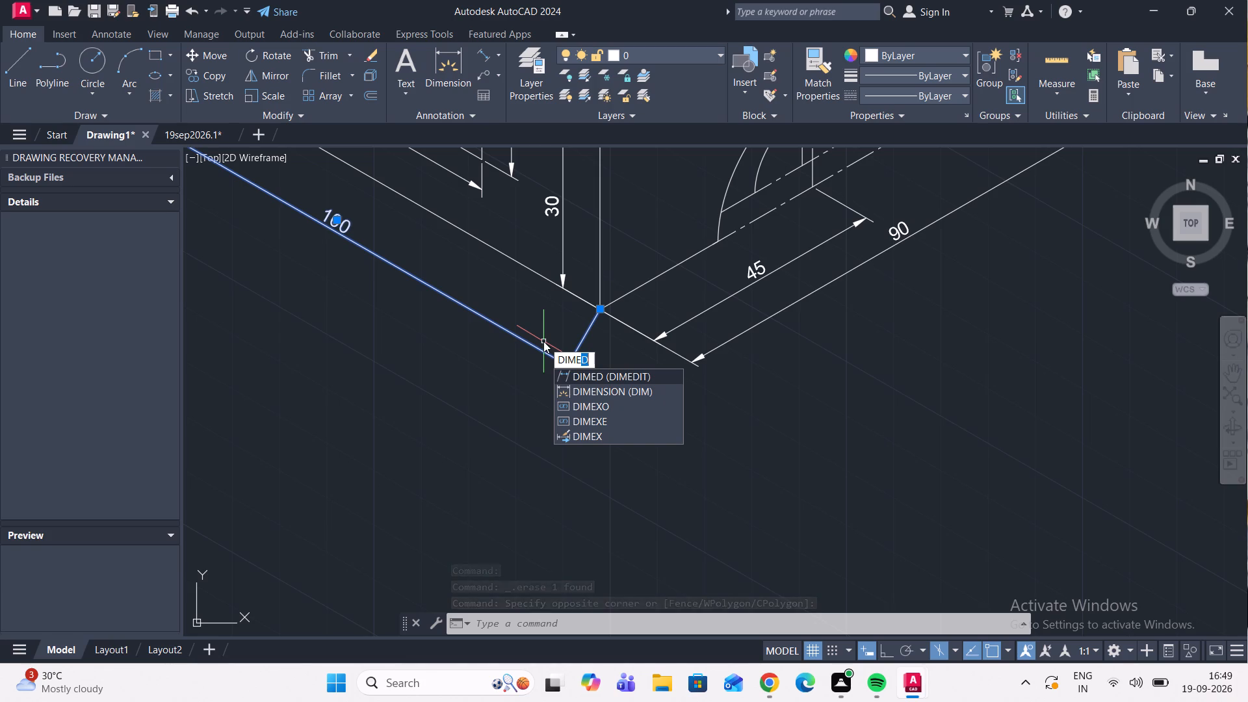
key("Return")
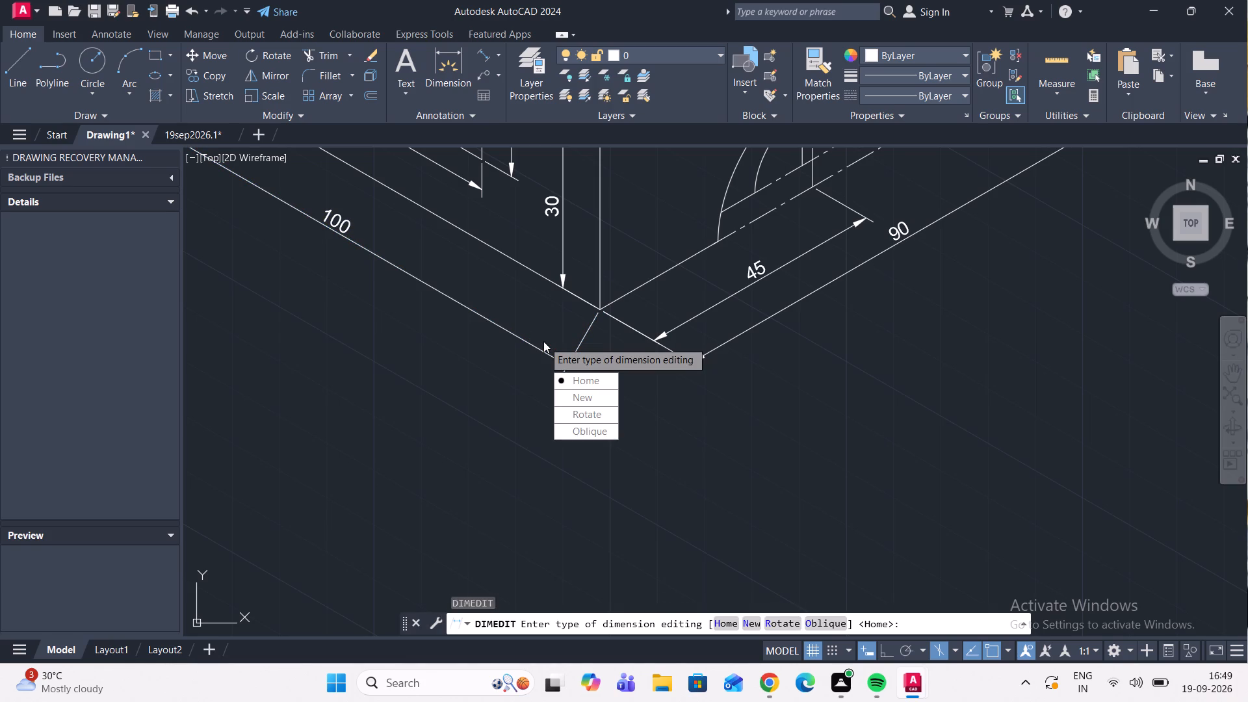
left_click_drag(597, 427, 543, 341)
scroll(608, 304, "down", 2)
middle_click_drag(579, 302, 619, 367)
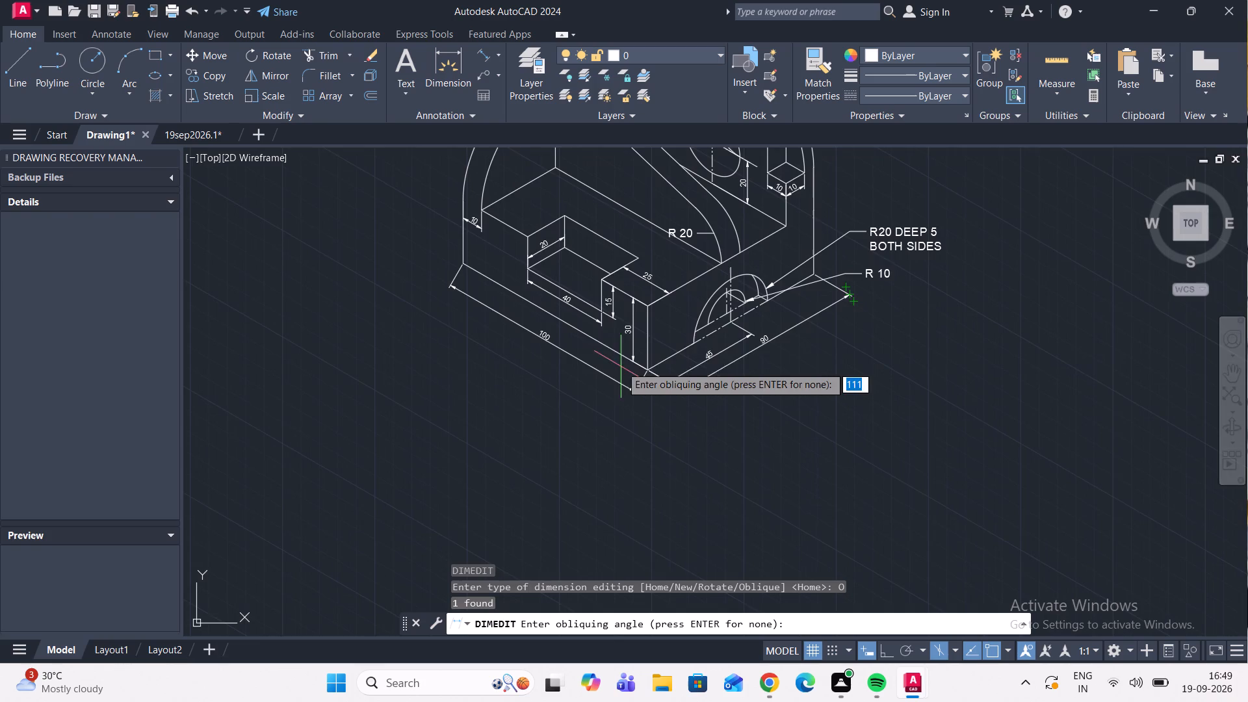
scroll(642, 336, "up", 3)
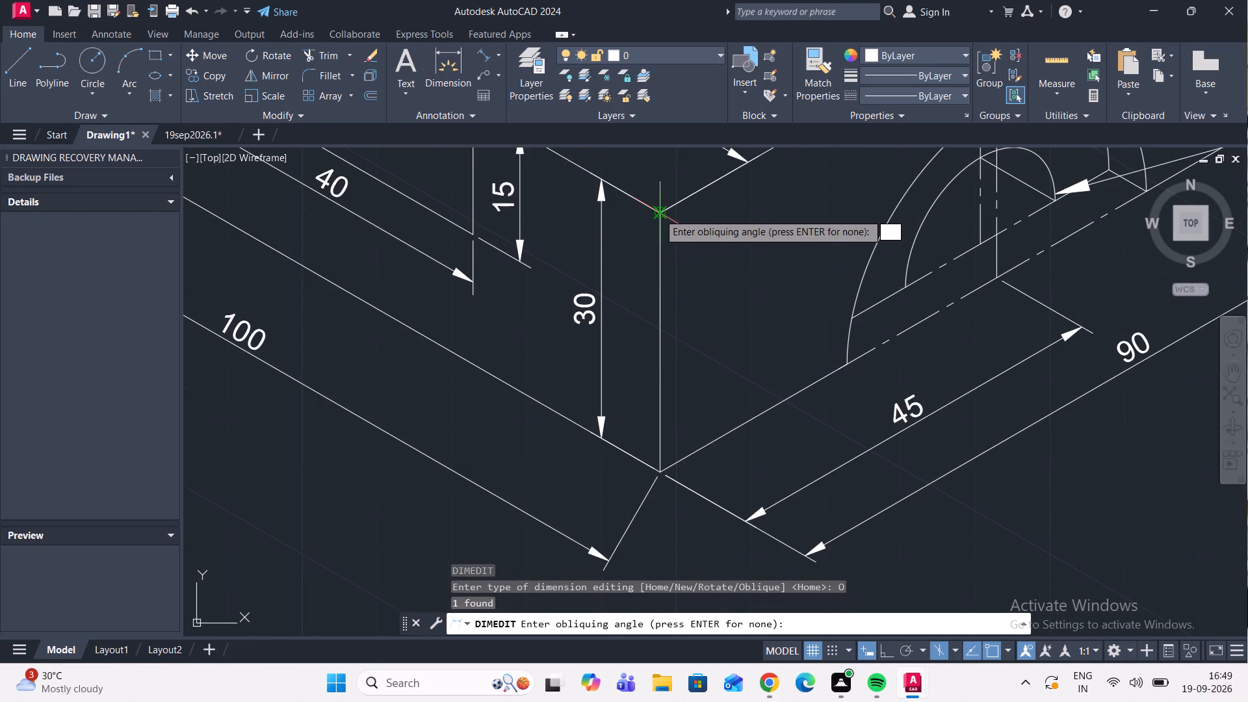
left_click(658, 213)
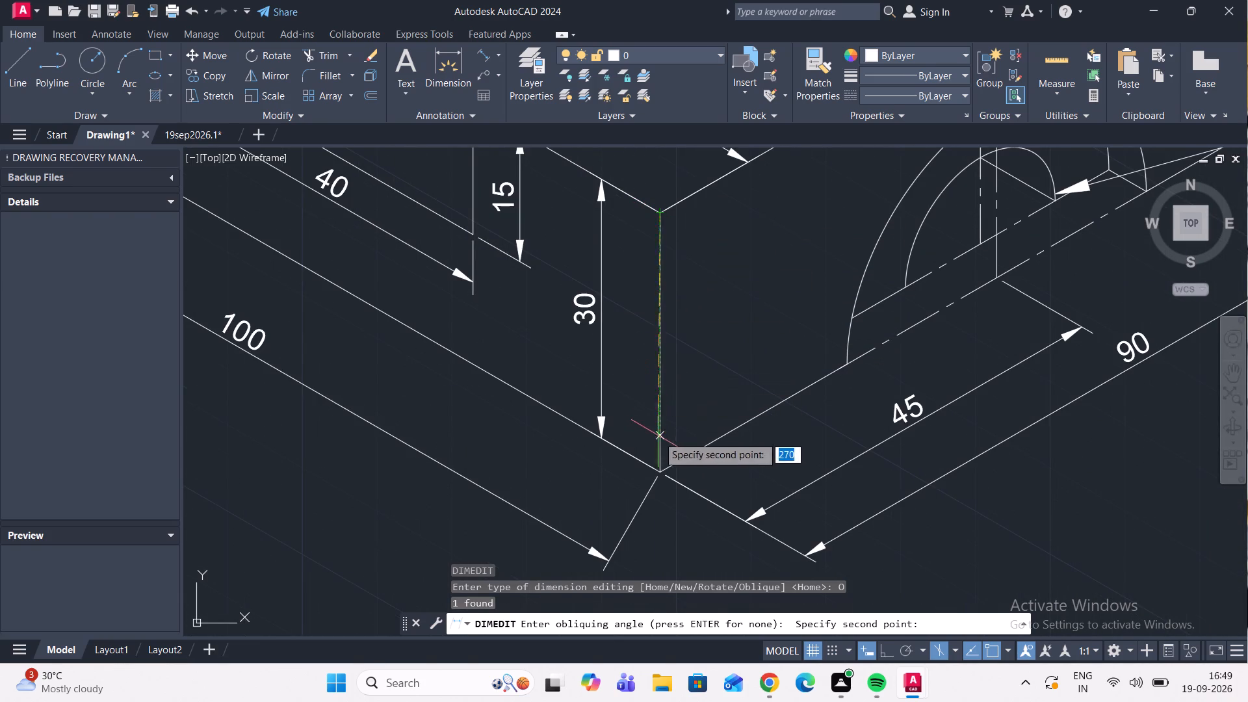
left_click(661, 469)
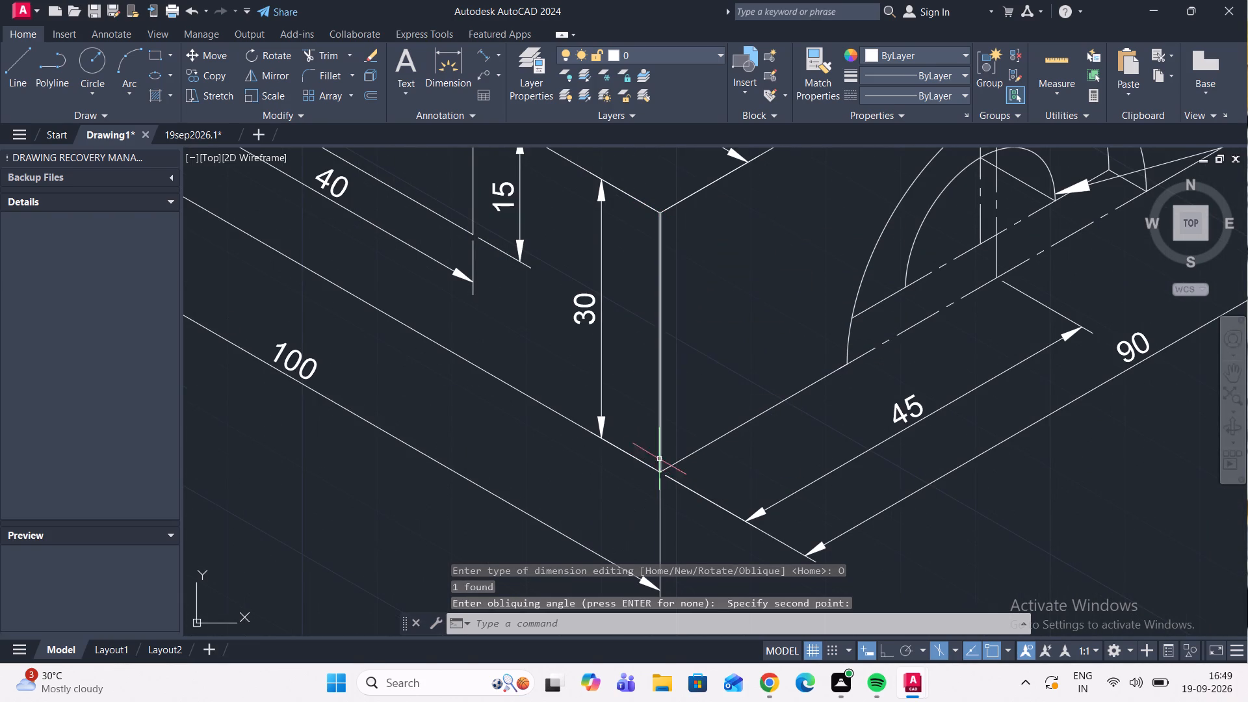
Move the 100 dimension line closer to the base's lower front-left edge and clear the selection.
scroll(675, 417, "down", 3)
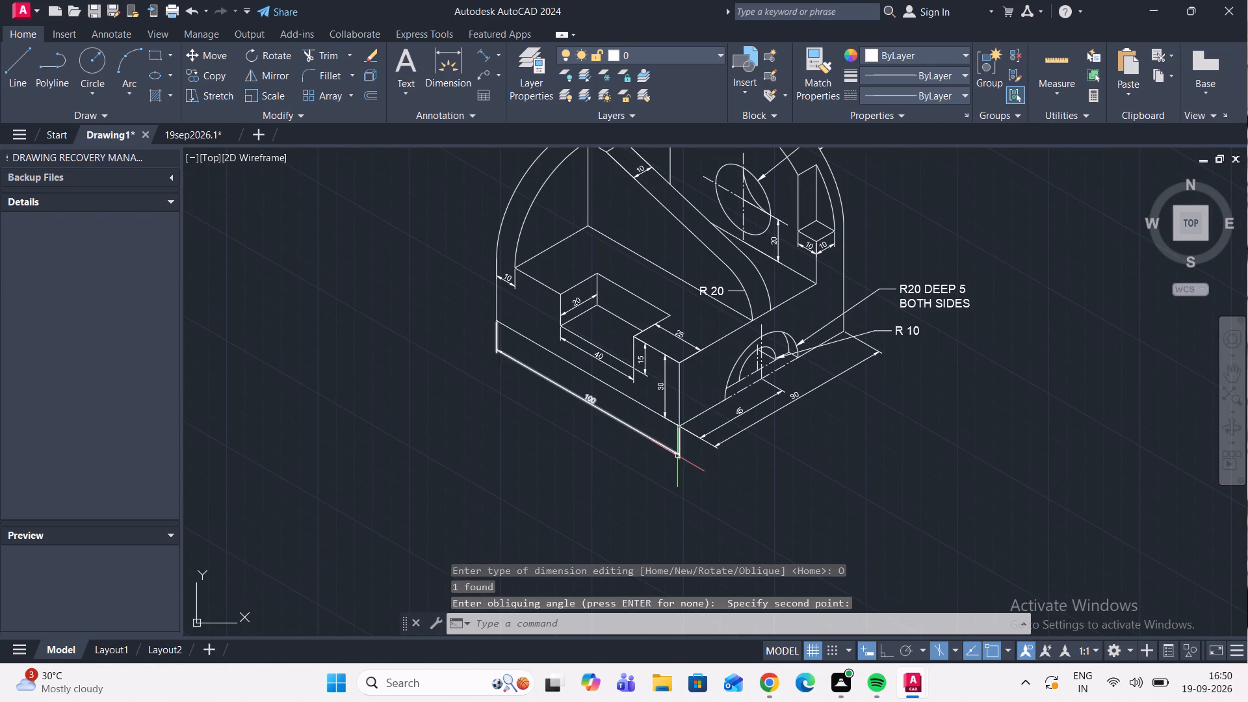
scroll(677, 456, "up", 3)
left_click(669, 450)
left_click(681, 458)
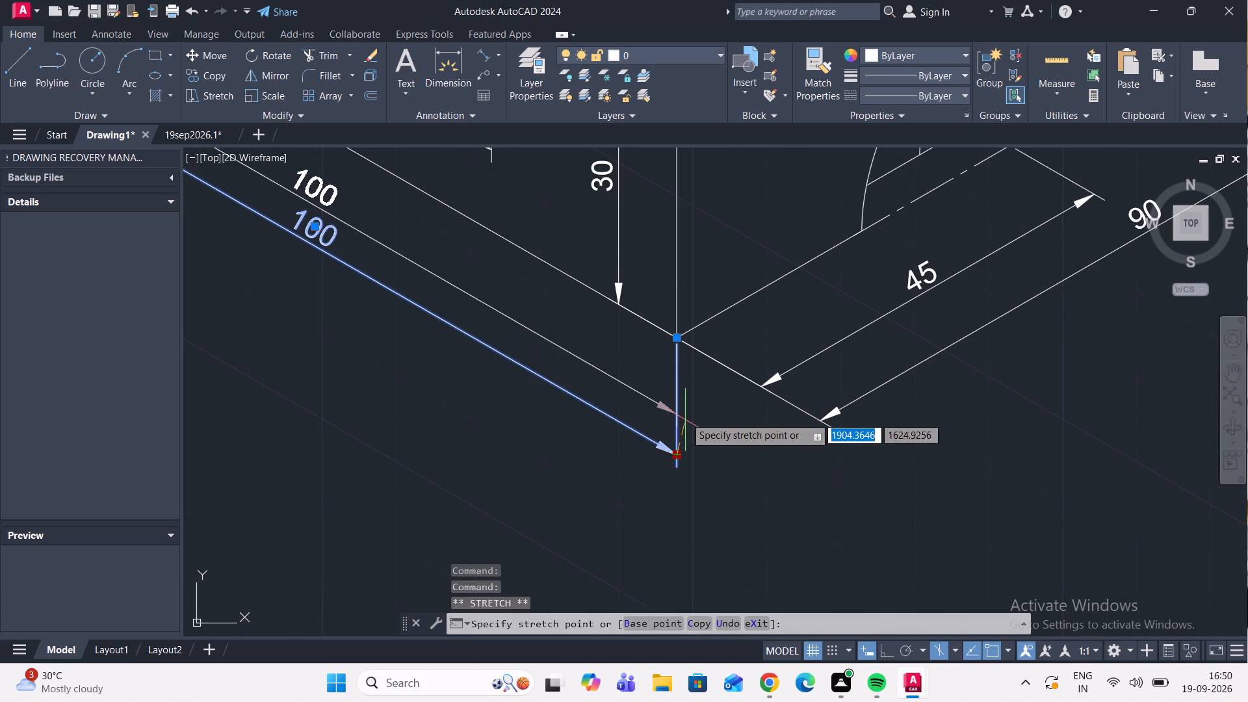
left_click(684, 415)
scroll(577, 406, "down", 2)
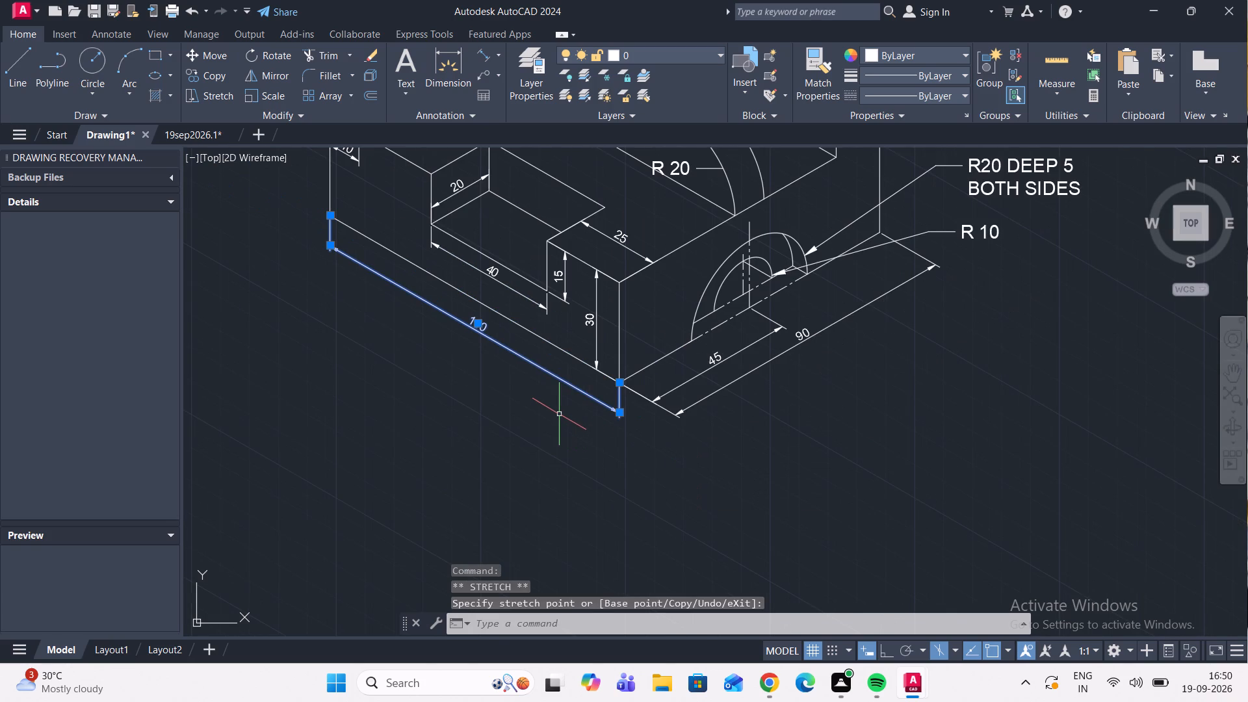
key("Escape")
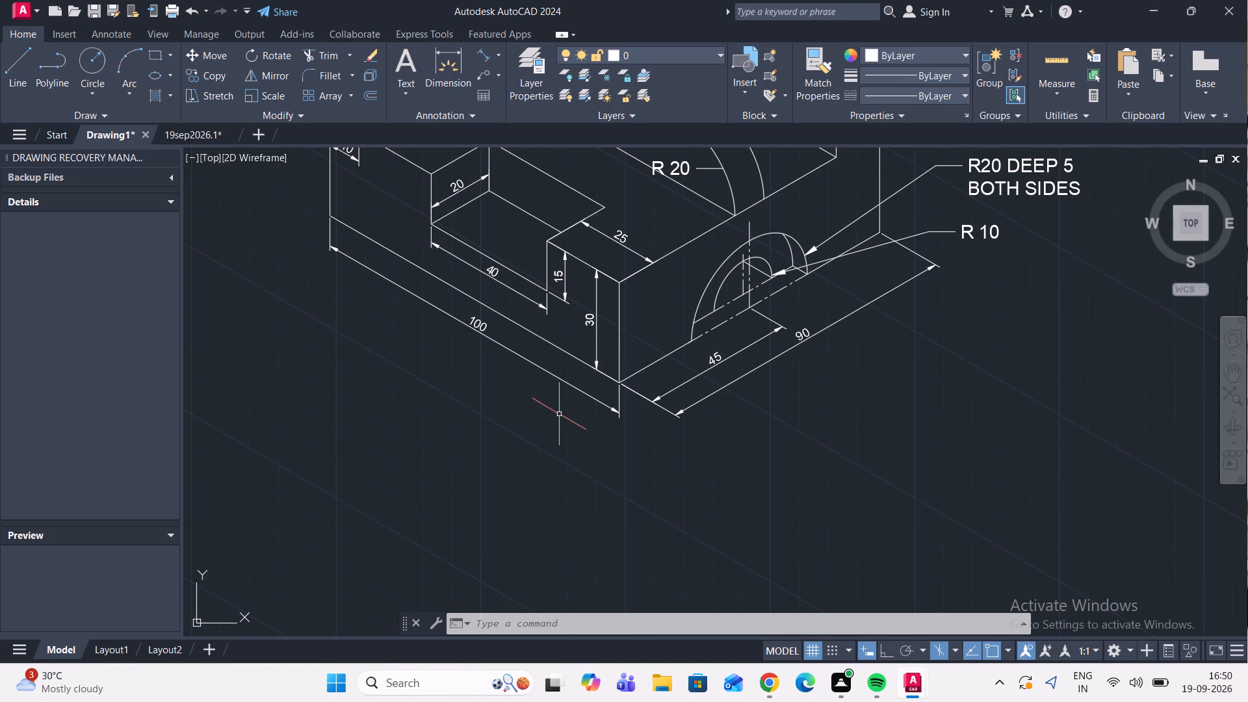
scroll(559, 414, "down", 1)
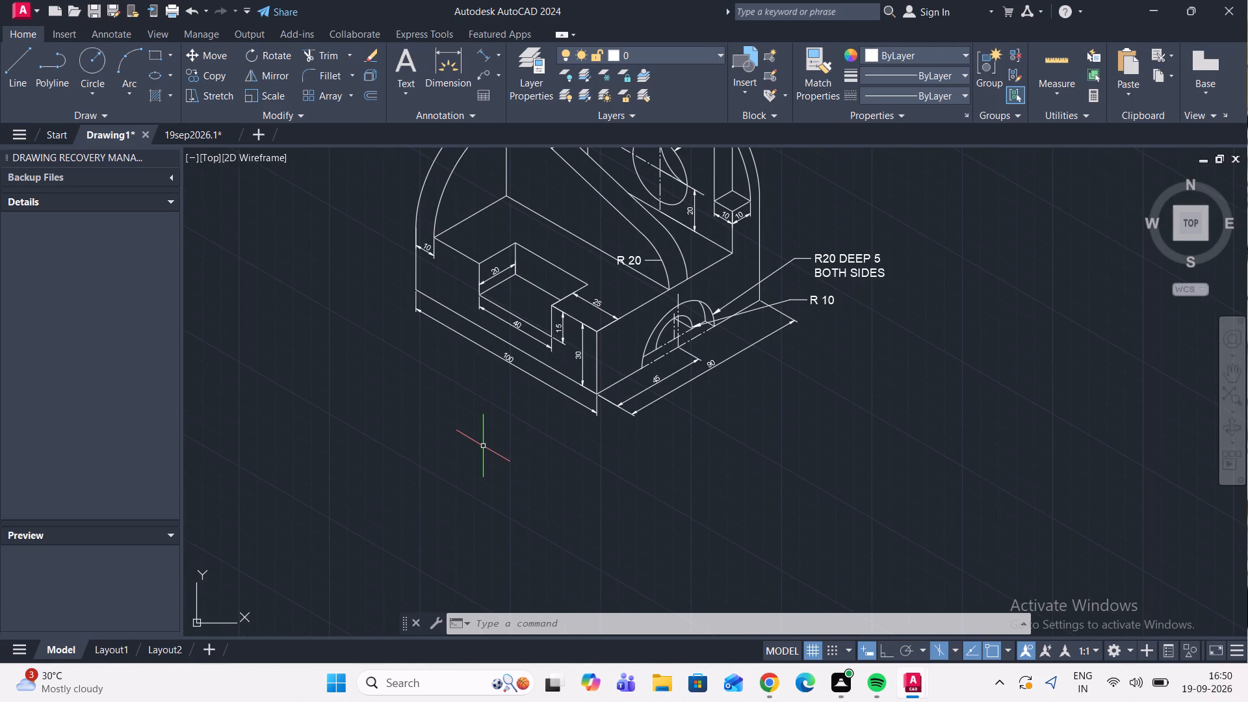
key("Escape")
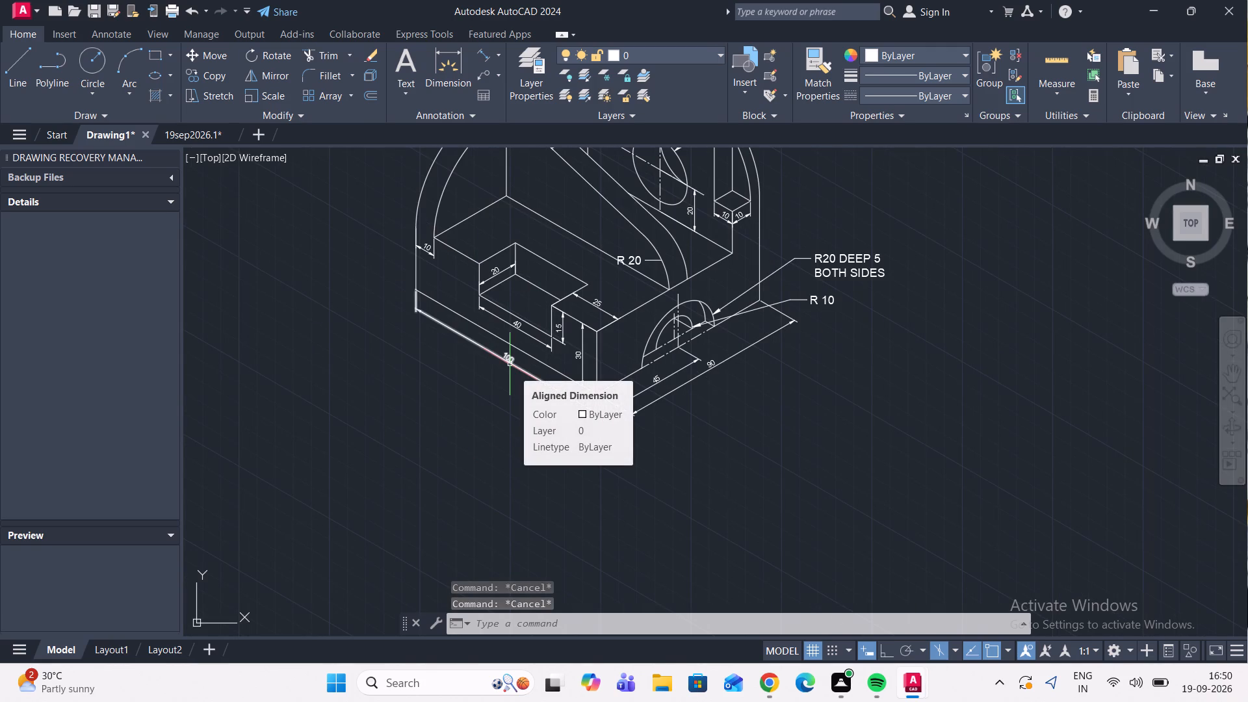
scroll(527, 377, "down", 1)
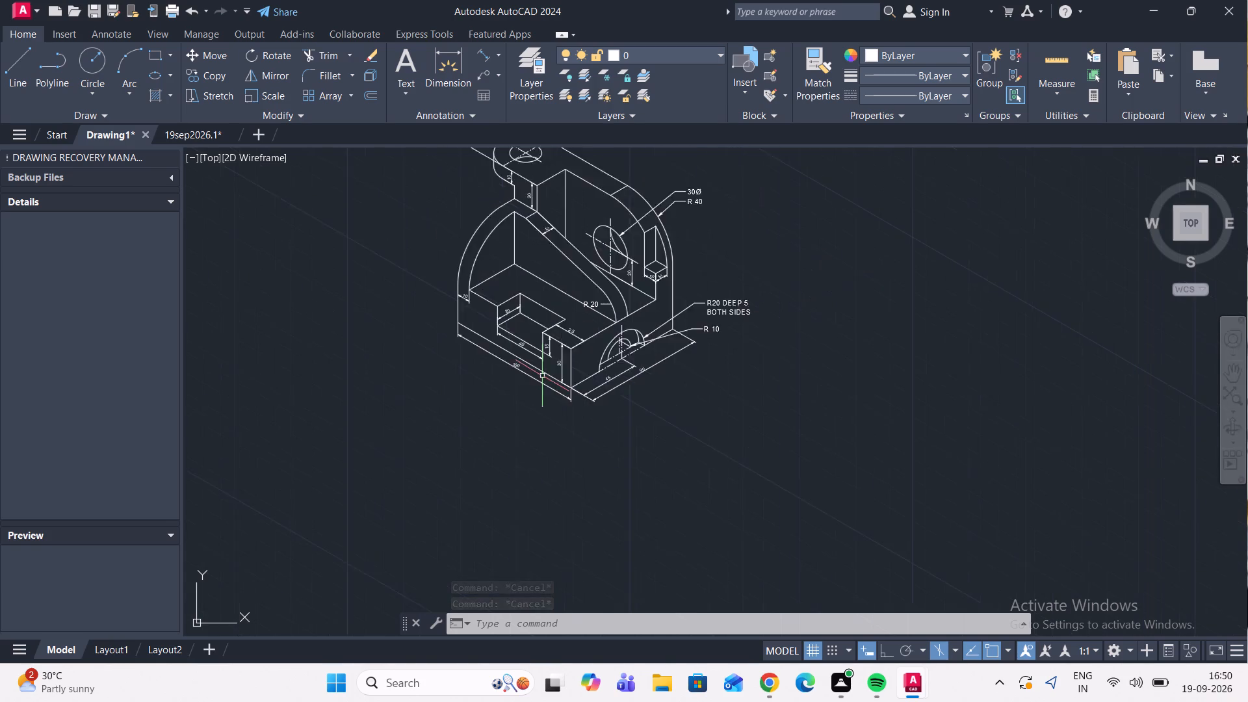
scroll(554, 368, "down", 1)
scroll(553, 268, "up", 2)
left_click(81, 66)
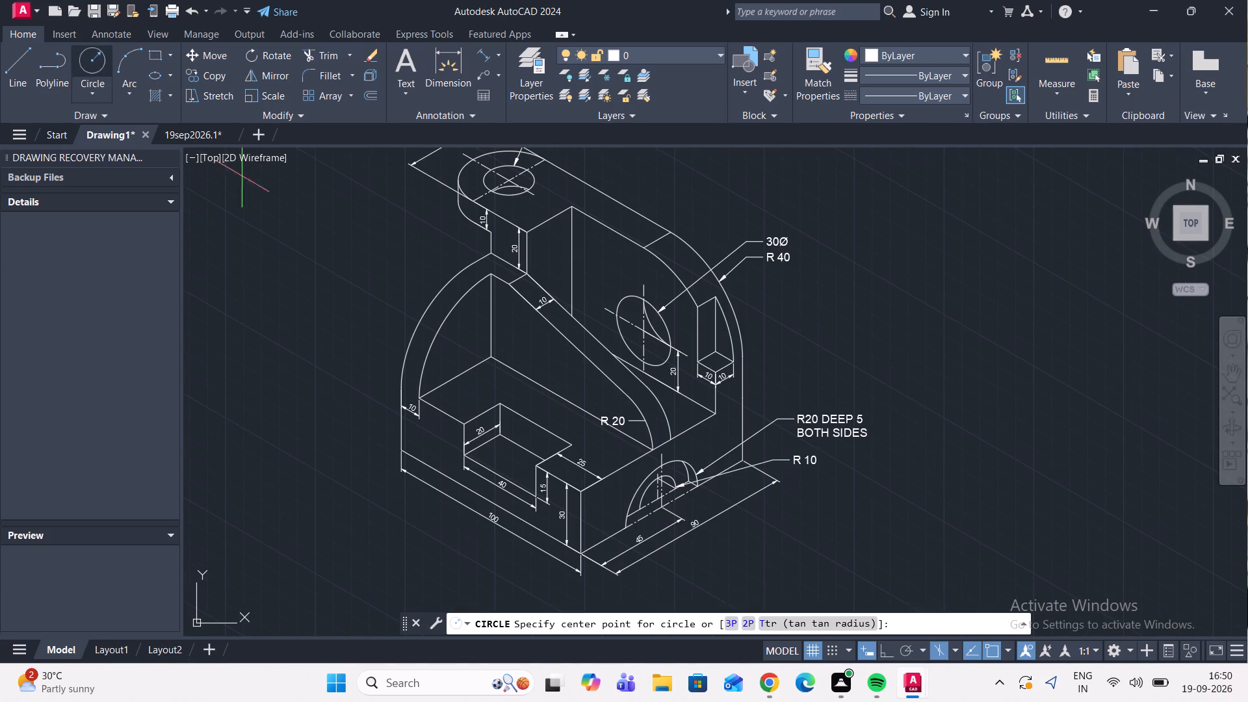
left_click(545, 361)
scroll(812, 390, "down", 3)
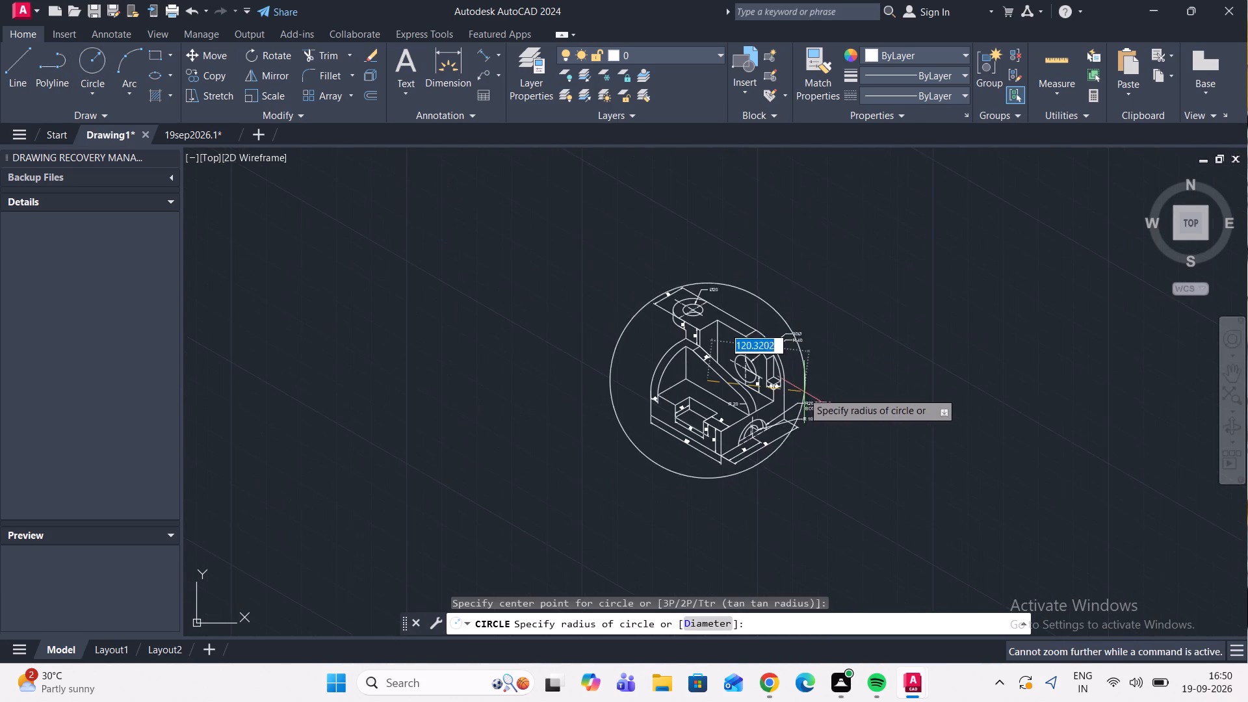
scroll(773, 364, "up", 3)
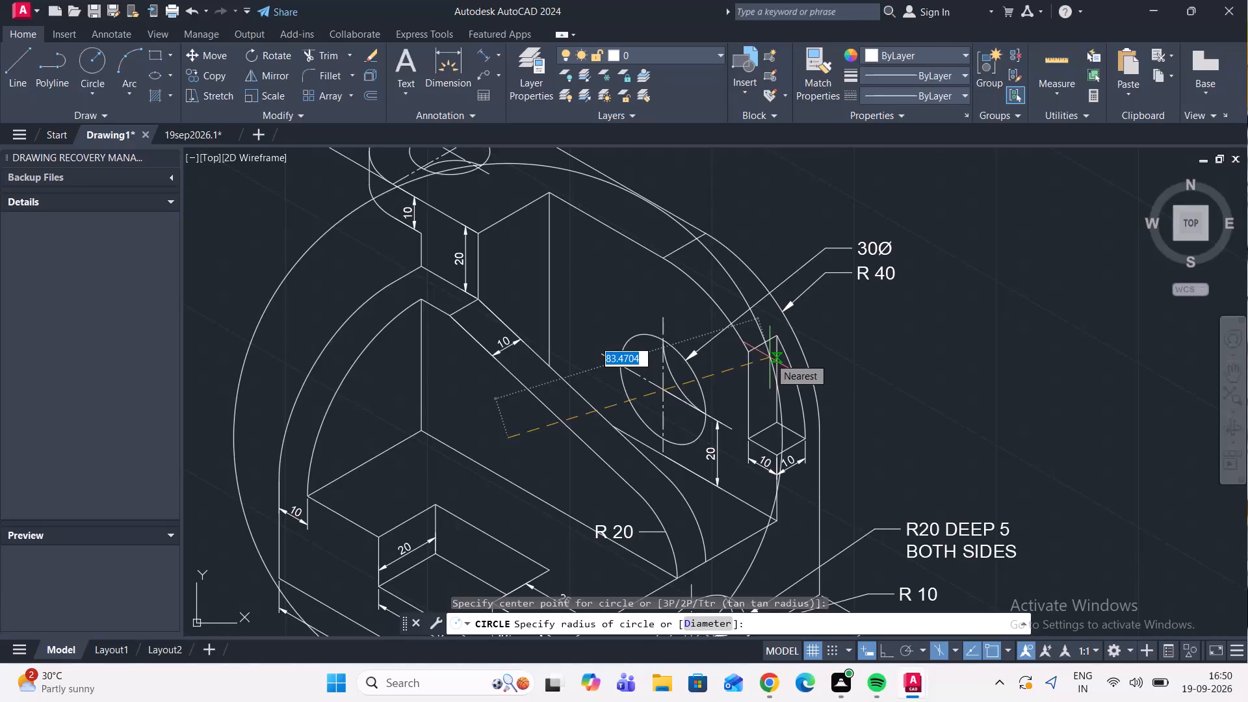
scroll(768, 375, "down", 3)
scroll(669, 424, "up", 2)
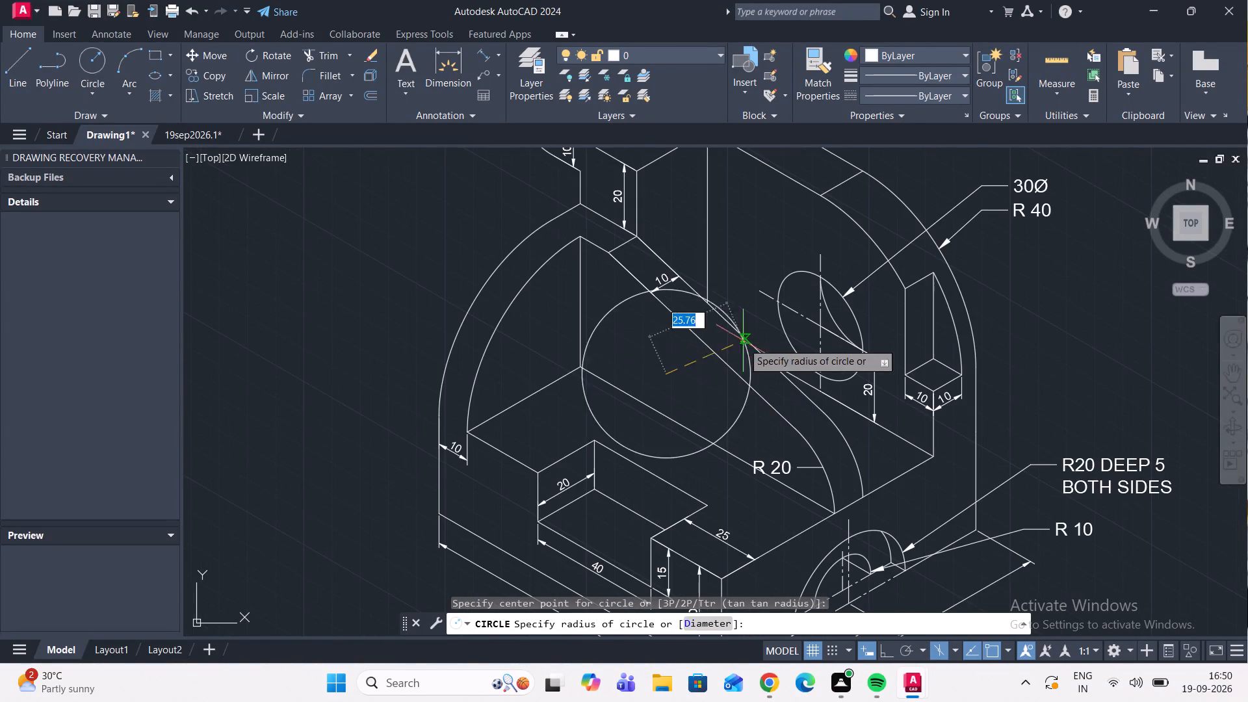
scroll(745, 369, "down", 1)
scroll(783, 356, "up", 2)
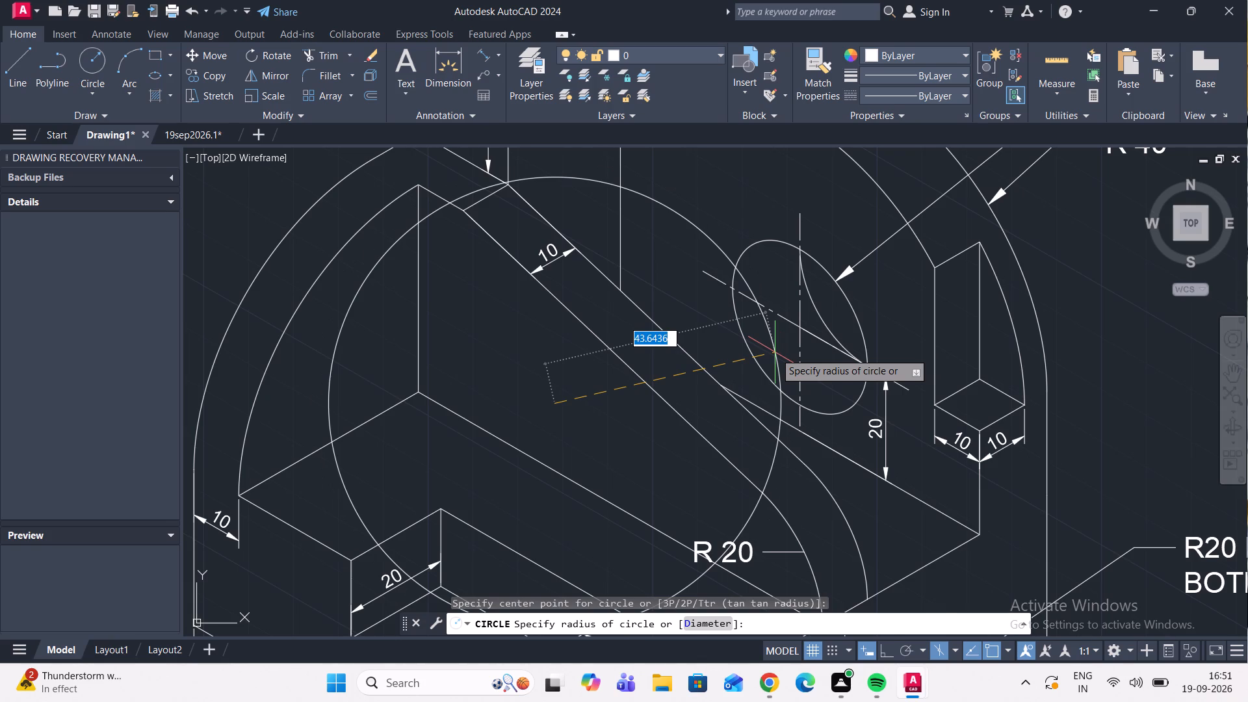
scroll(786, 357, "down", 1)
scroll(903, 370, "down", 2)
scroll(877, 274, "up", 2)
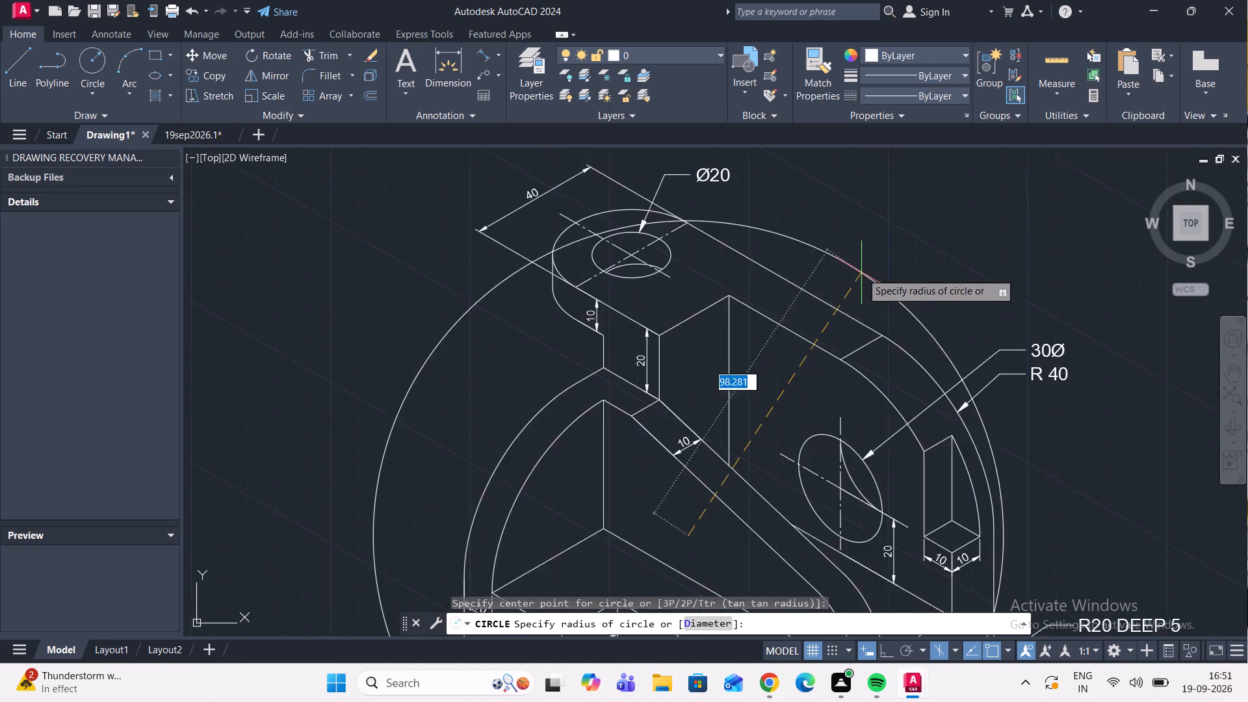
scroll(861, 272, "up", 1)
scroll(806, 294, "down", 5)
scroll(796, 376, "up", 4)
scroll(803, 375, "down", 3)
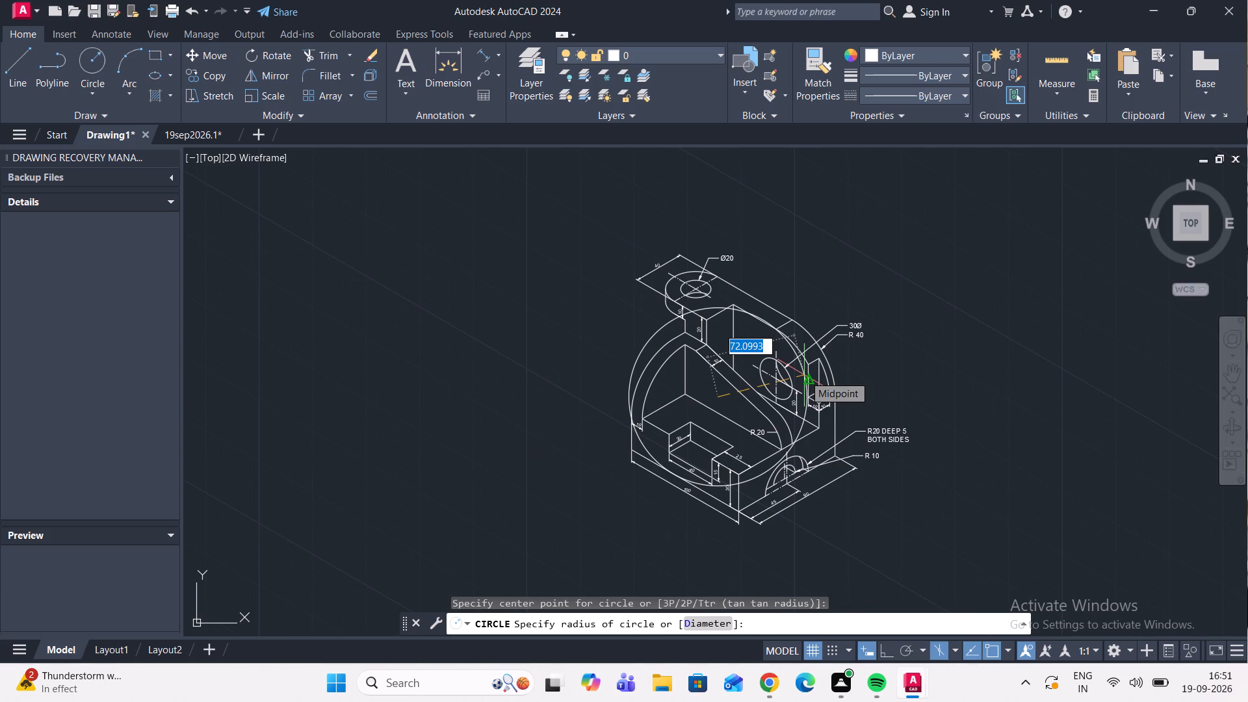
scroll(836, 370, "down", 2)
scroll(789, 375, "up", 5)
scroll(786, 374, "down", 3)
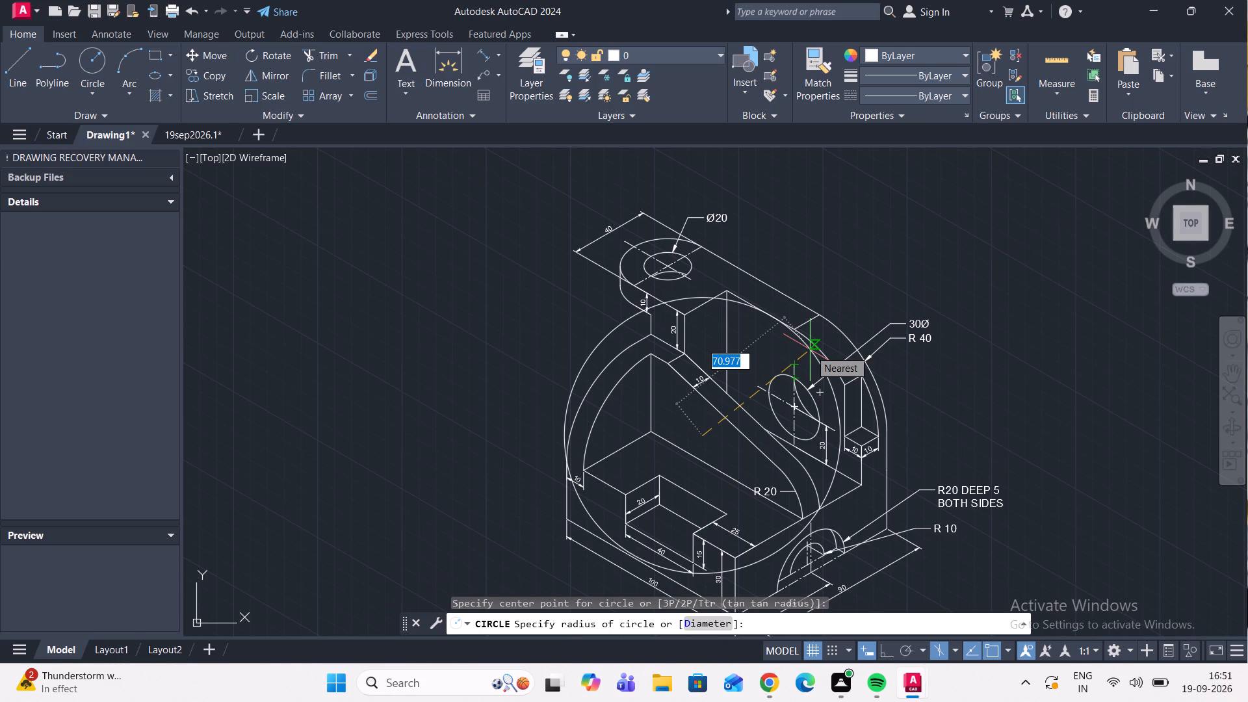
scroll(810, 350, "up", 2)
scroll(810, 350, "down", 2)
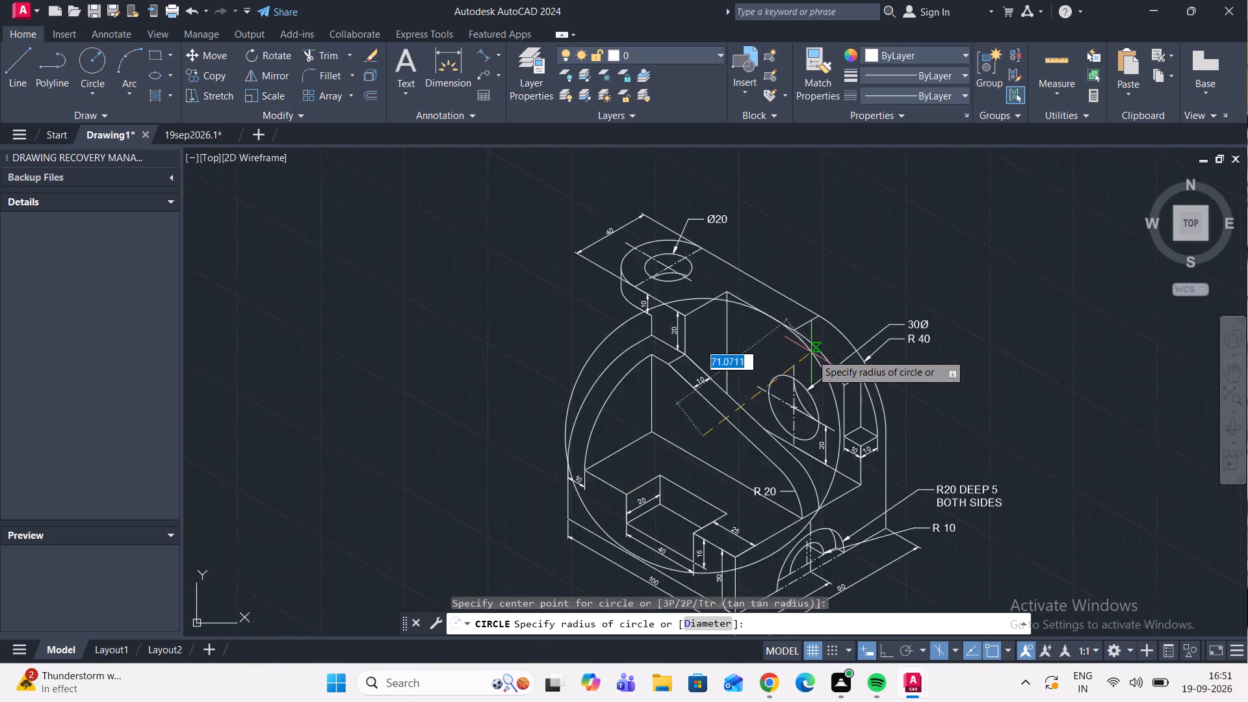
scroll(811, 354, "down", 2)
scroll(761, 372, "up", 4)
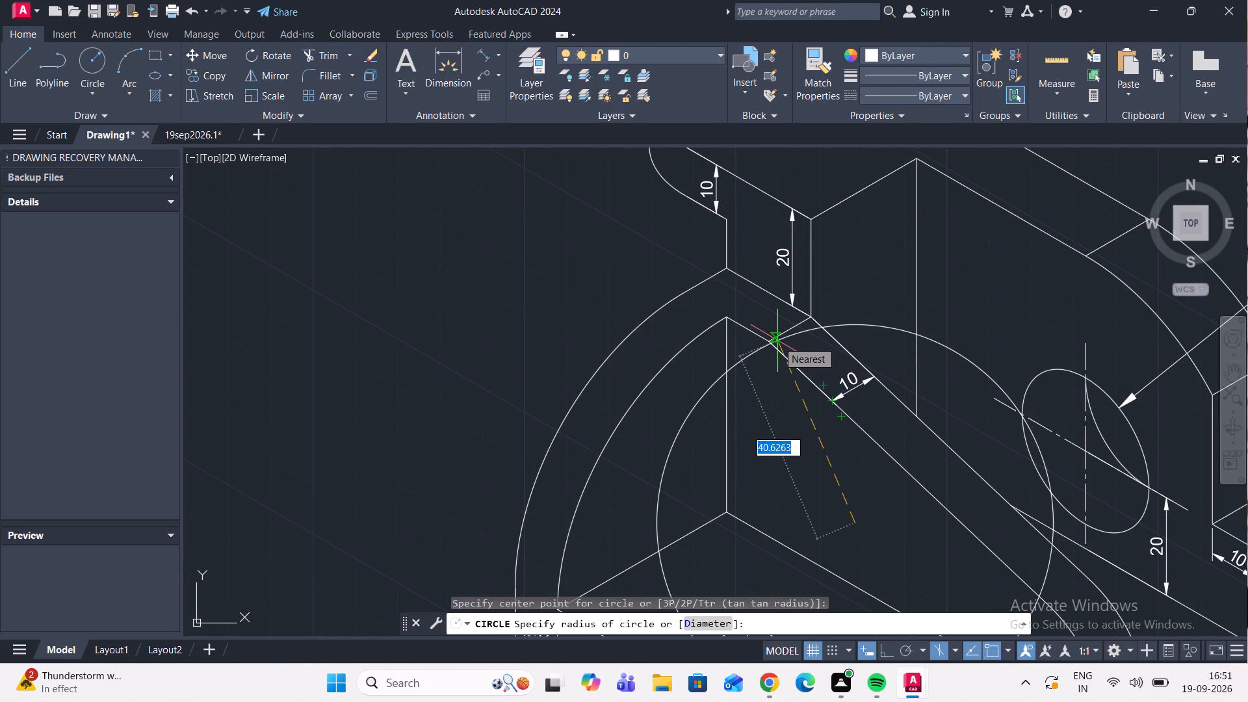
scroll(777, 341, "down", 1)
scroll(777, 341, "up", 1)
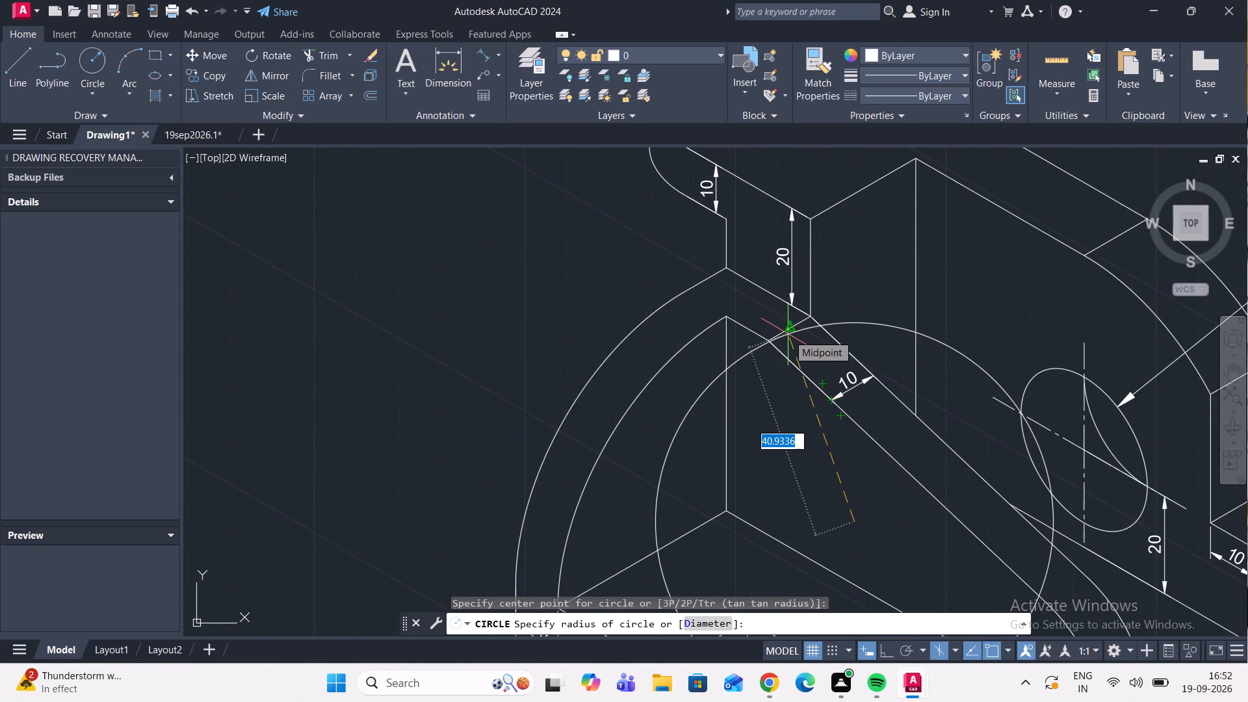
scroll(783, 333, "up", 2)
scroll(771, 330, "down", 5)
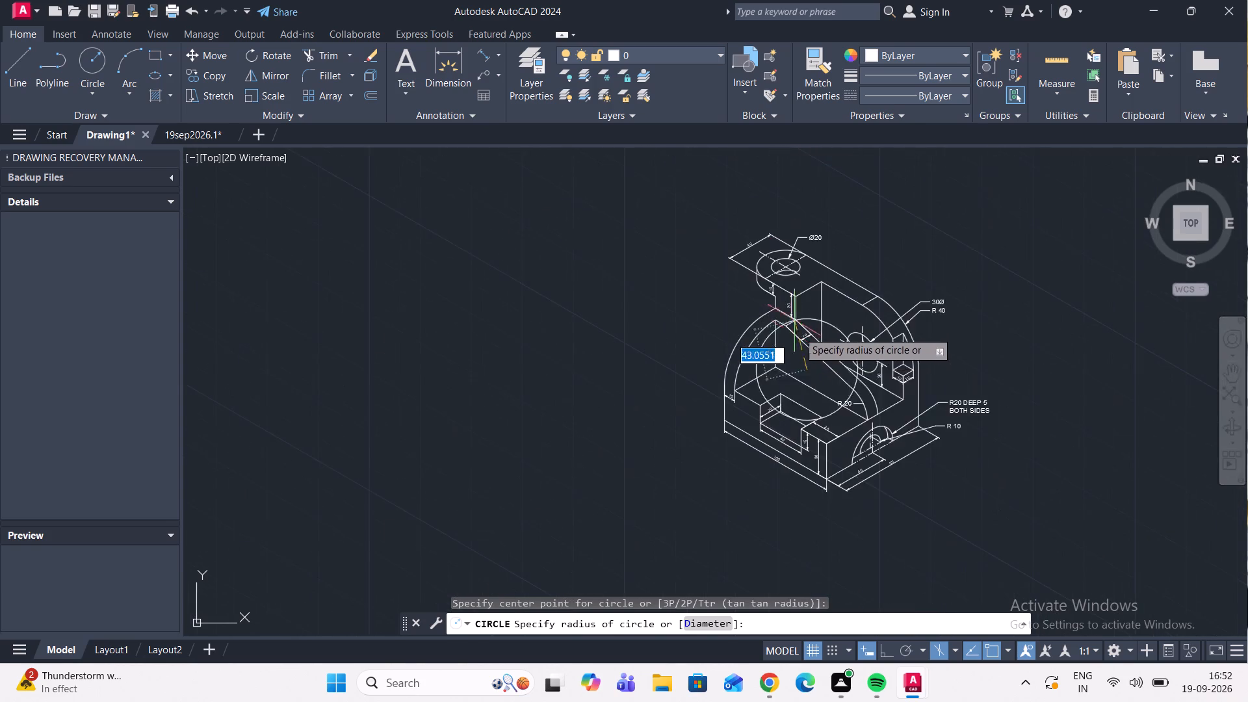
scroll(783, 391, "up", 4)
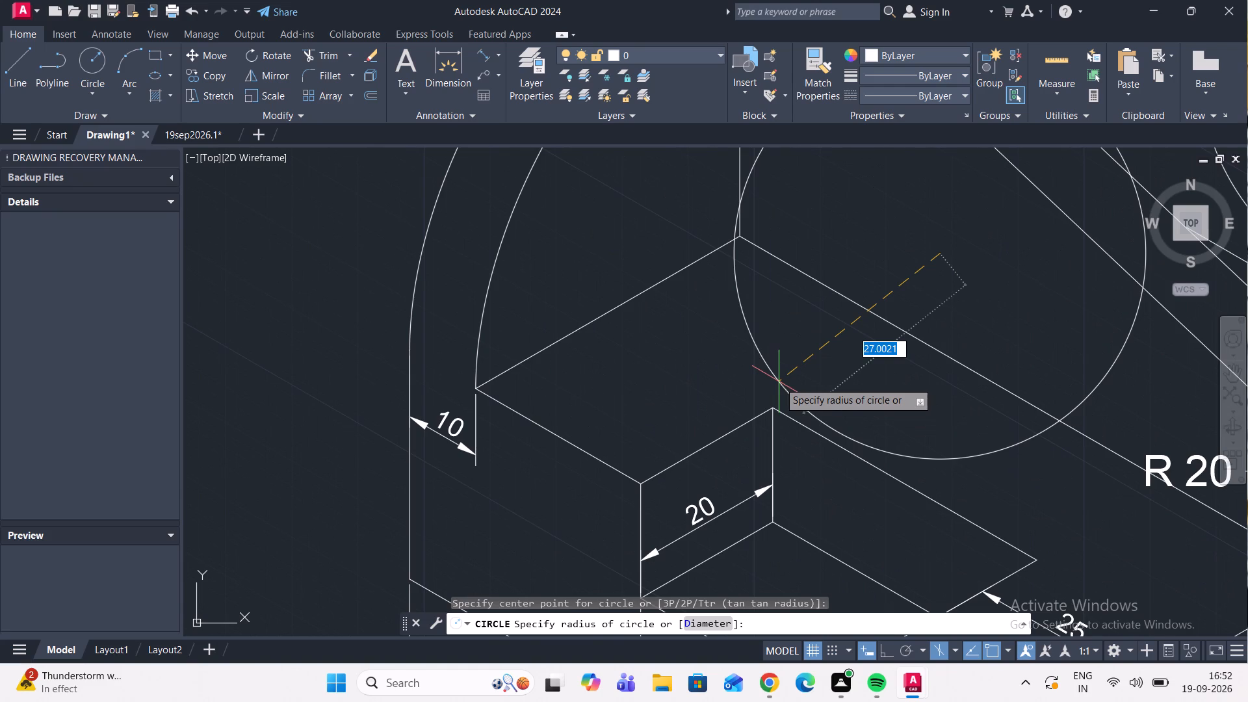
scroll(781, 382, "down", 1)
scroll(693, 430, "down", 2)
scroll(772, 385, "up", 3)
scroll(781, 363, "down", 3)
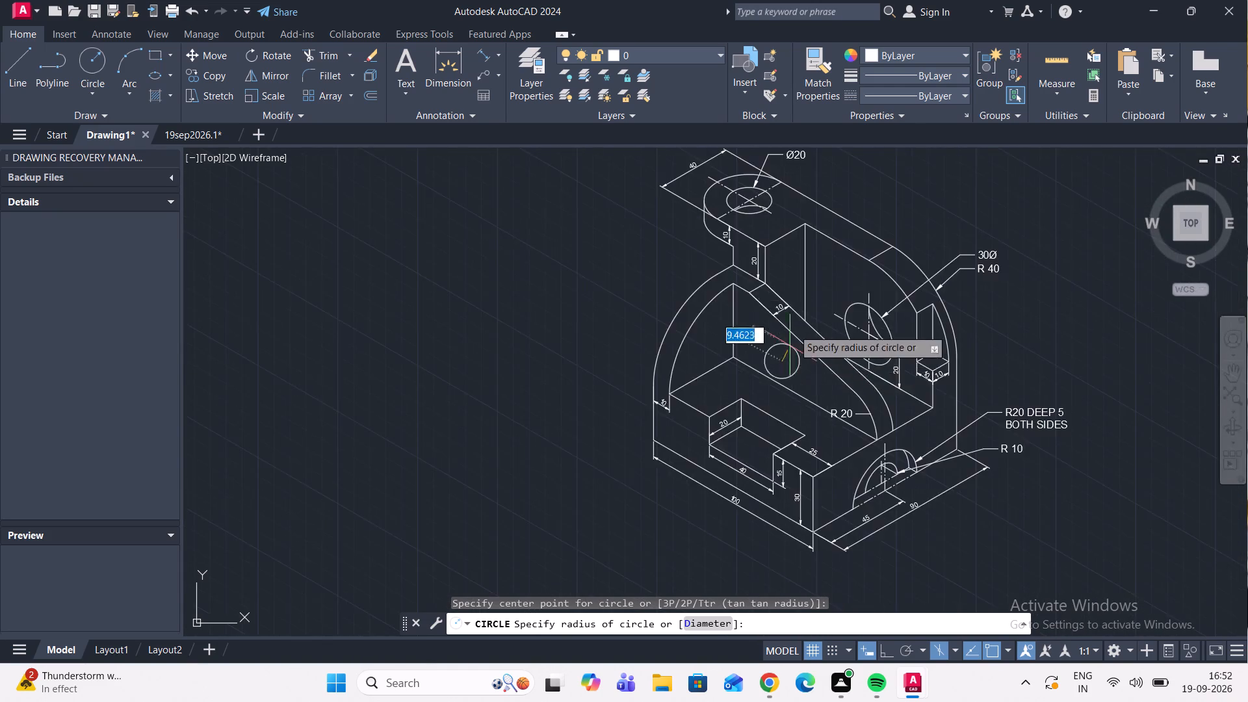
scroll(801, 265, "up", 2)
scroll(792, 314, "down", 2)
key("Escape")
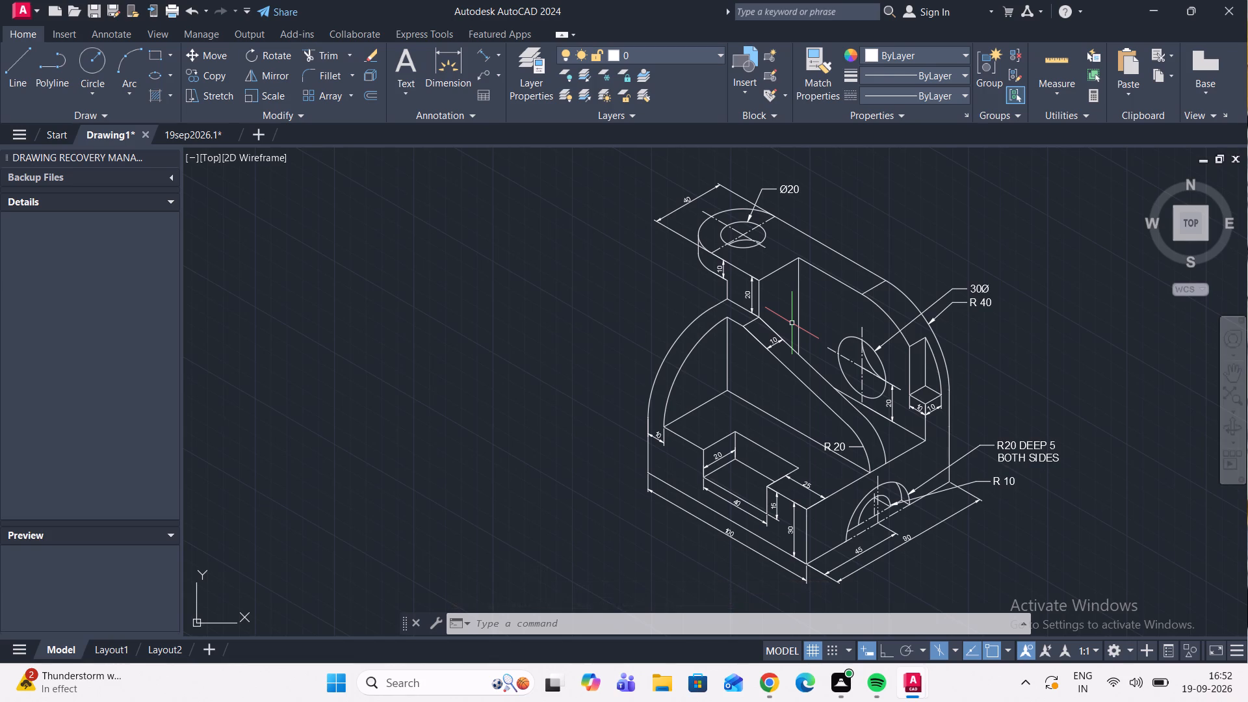
Delete the 40 dimension across the rounded end of the bracket's upper arm.
scroll(781, 292, "up", 1)
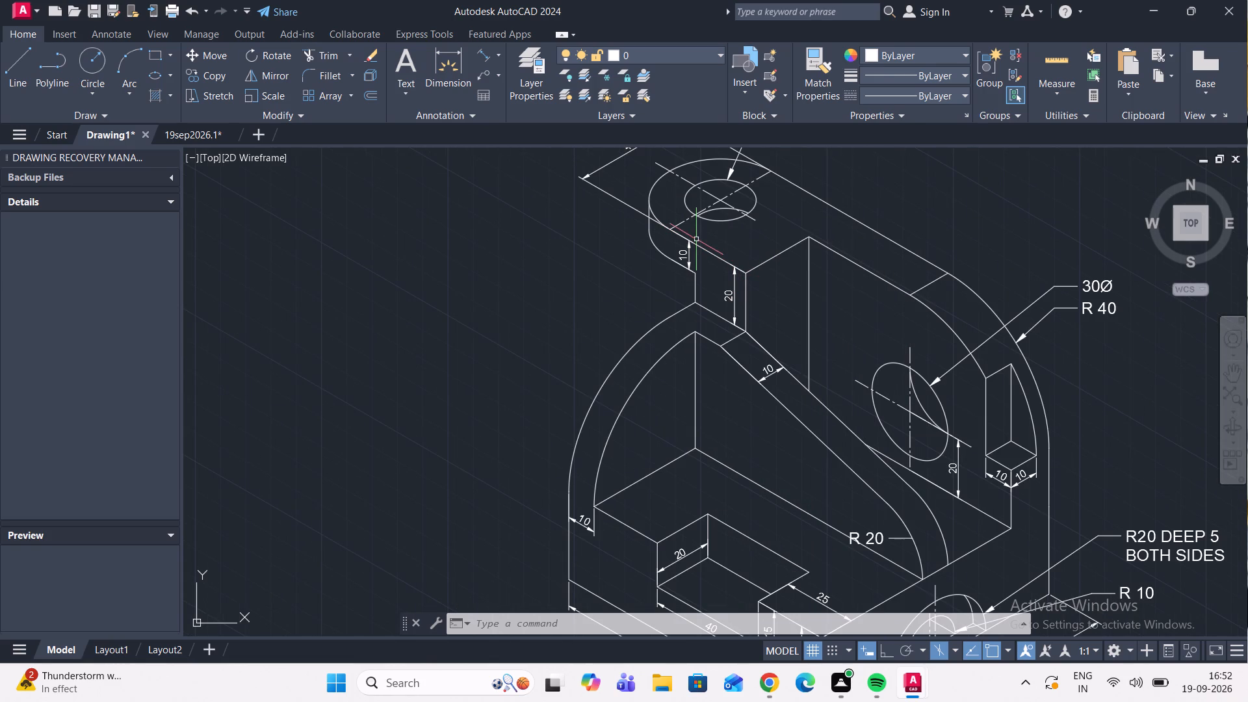
middle_click_drag(711, 242, 689, 313)
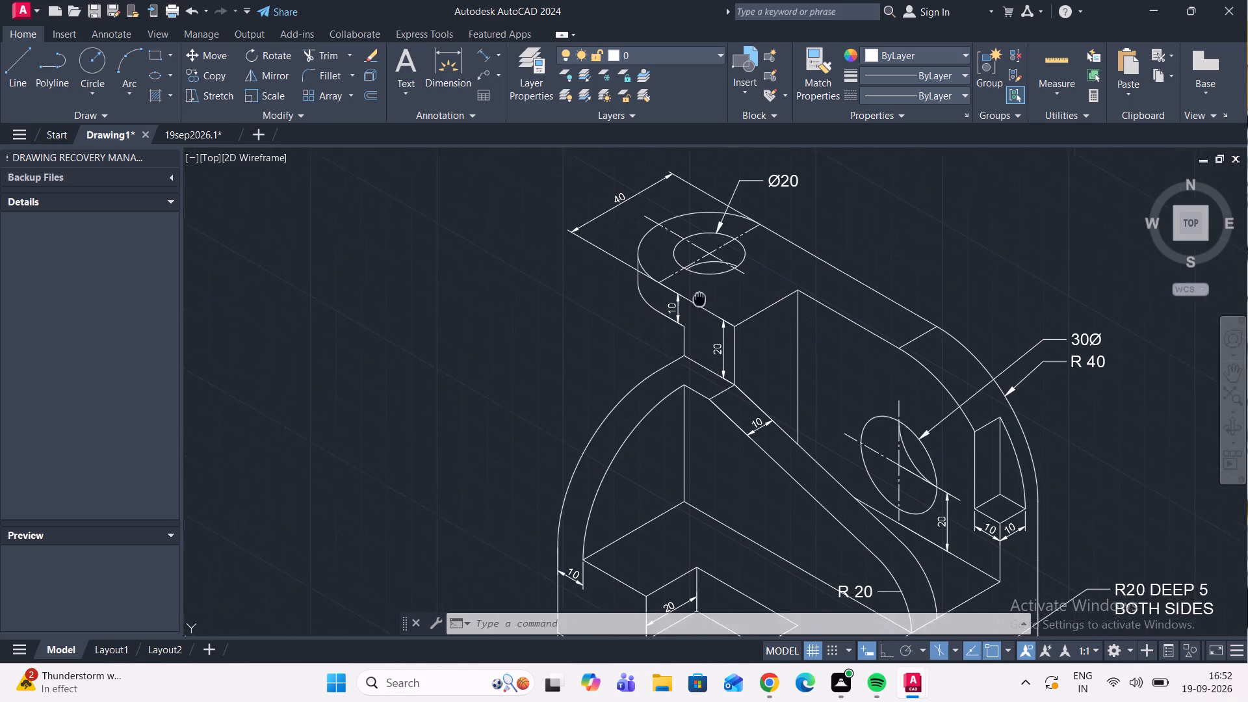
middle_click_drag(689, 313, 668, 333)
middle_click_drag(668, 292, 698, 356)
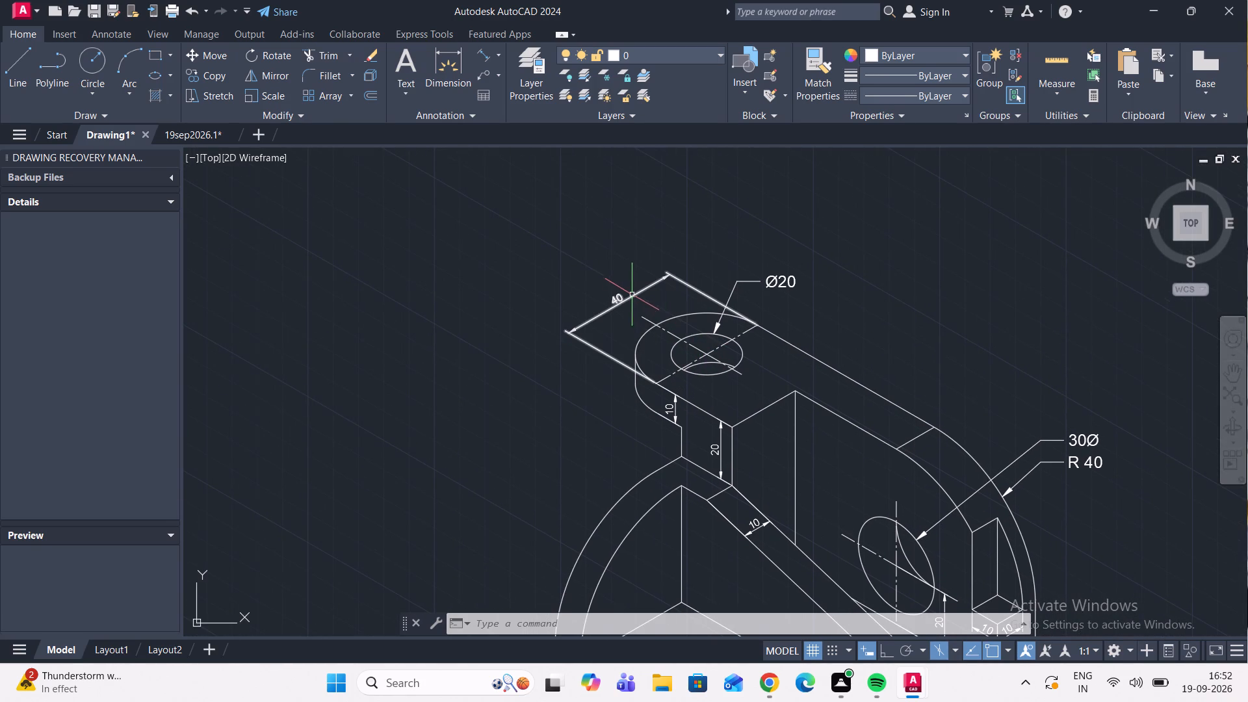
left_click(634, 293)
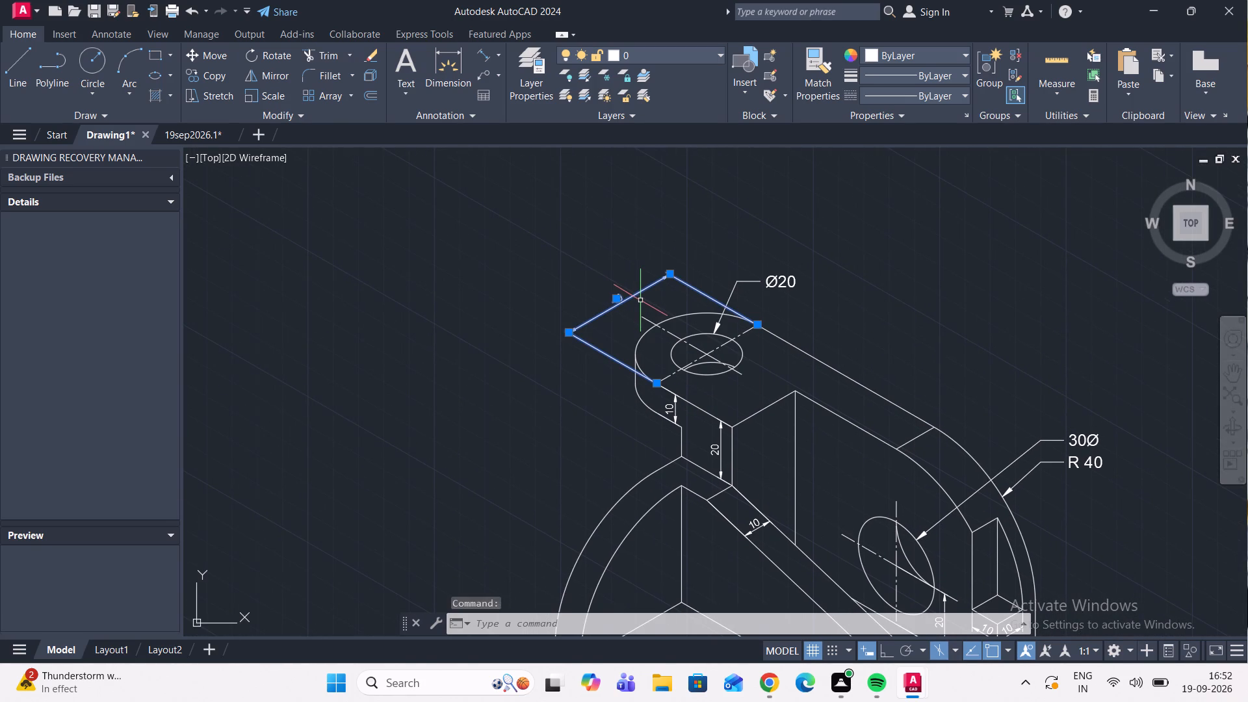
key("Delete")
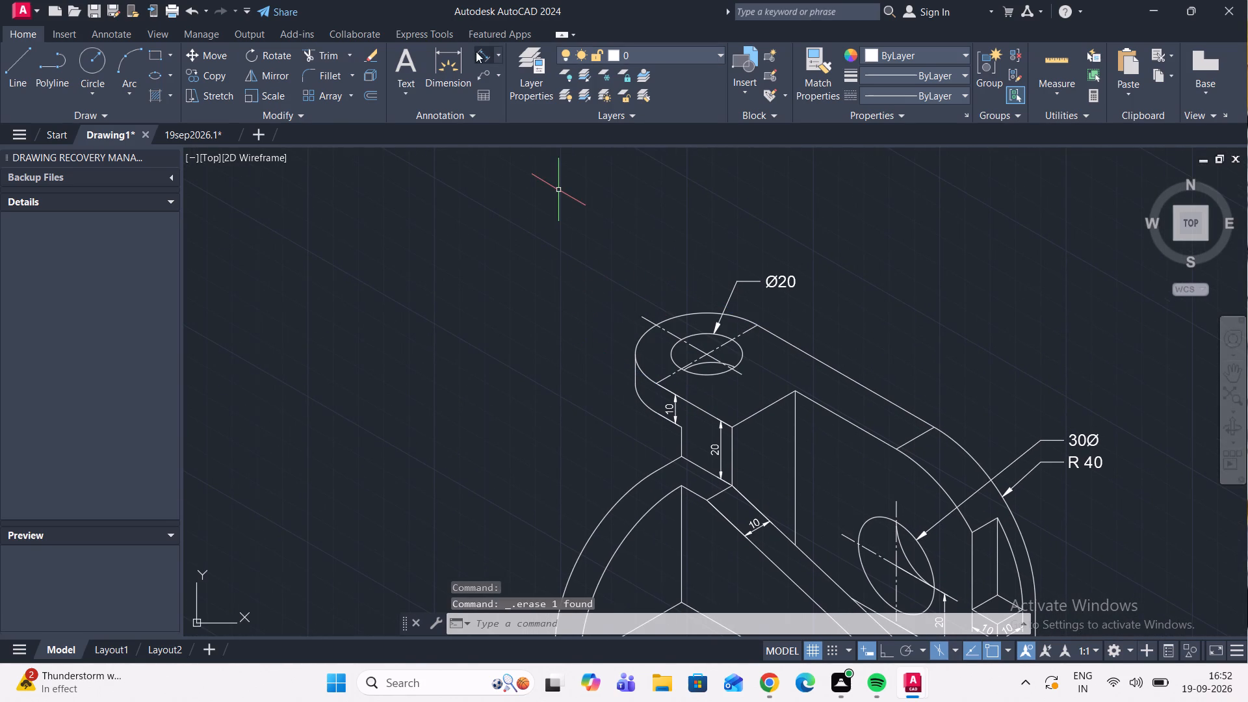
Add a multileader reading R20 from the outer arc of the upper arm's rounded end, placed above the Ø20 callout.
left_click(480, 73)
scroll(634, 373, "up", 1)
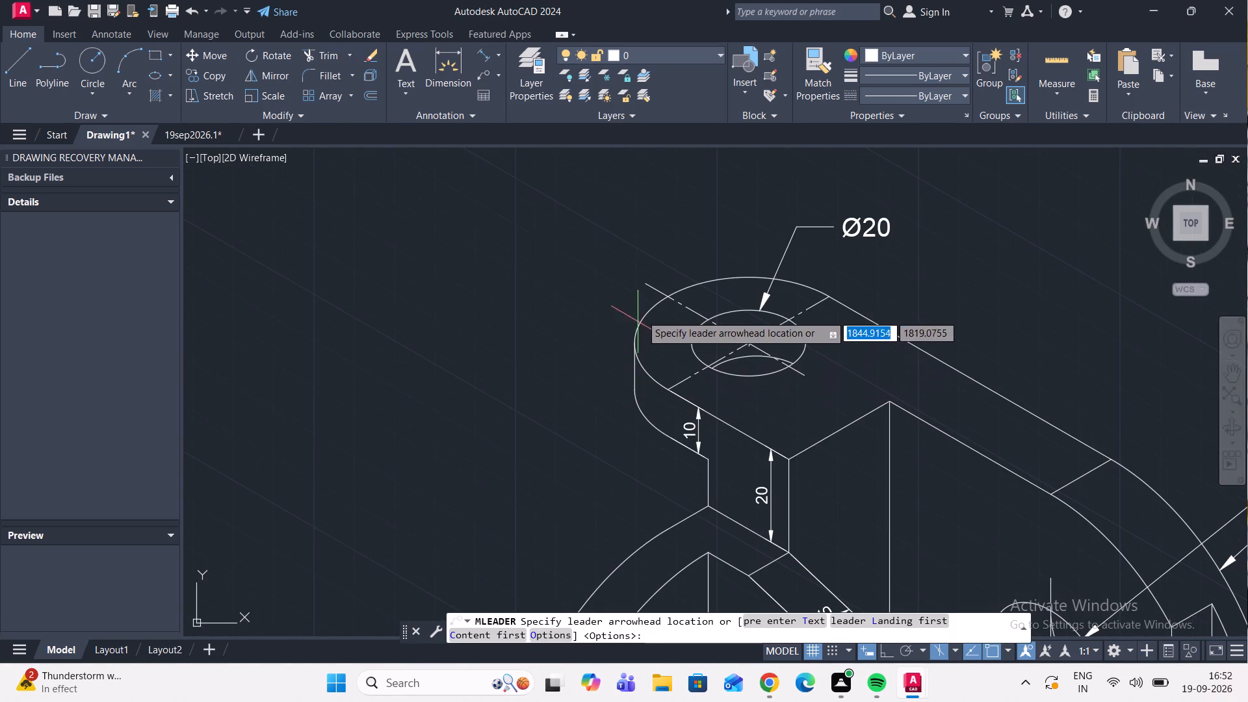
left_click(682, 283)
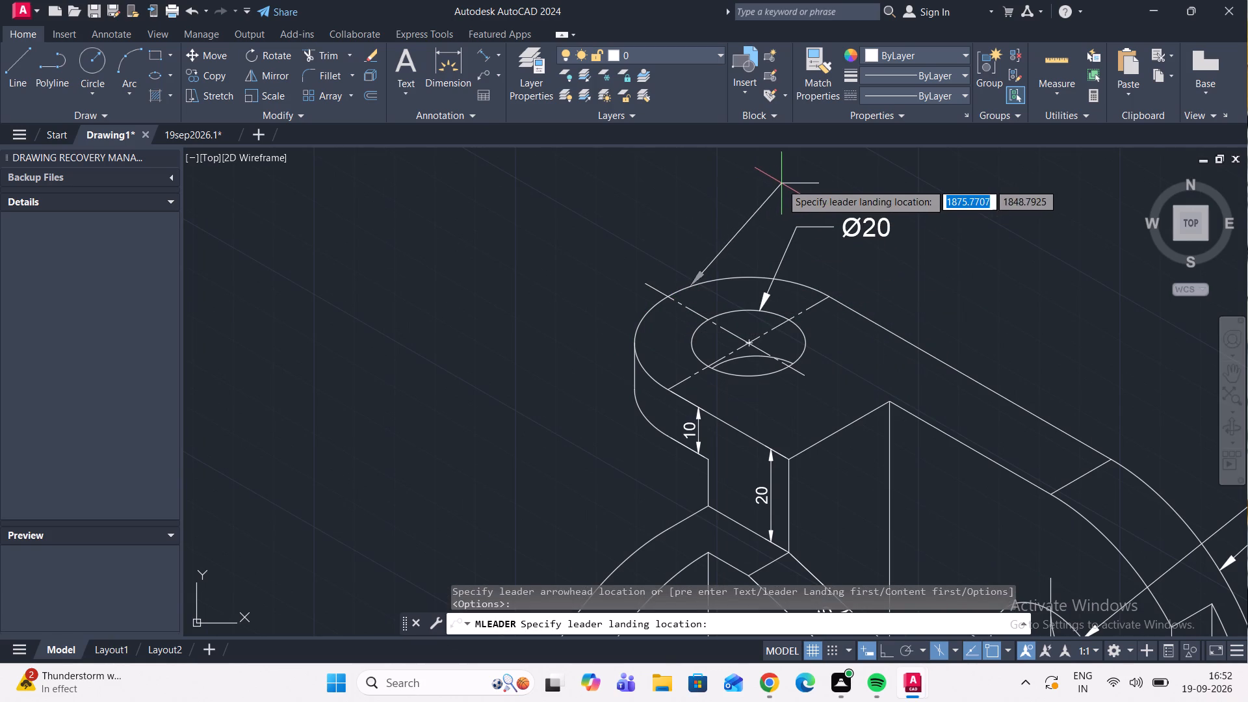
left_click(785, 181)
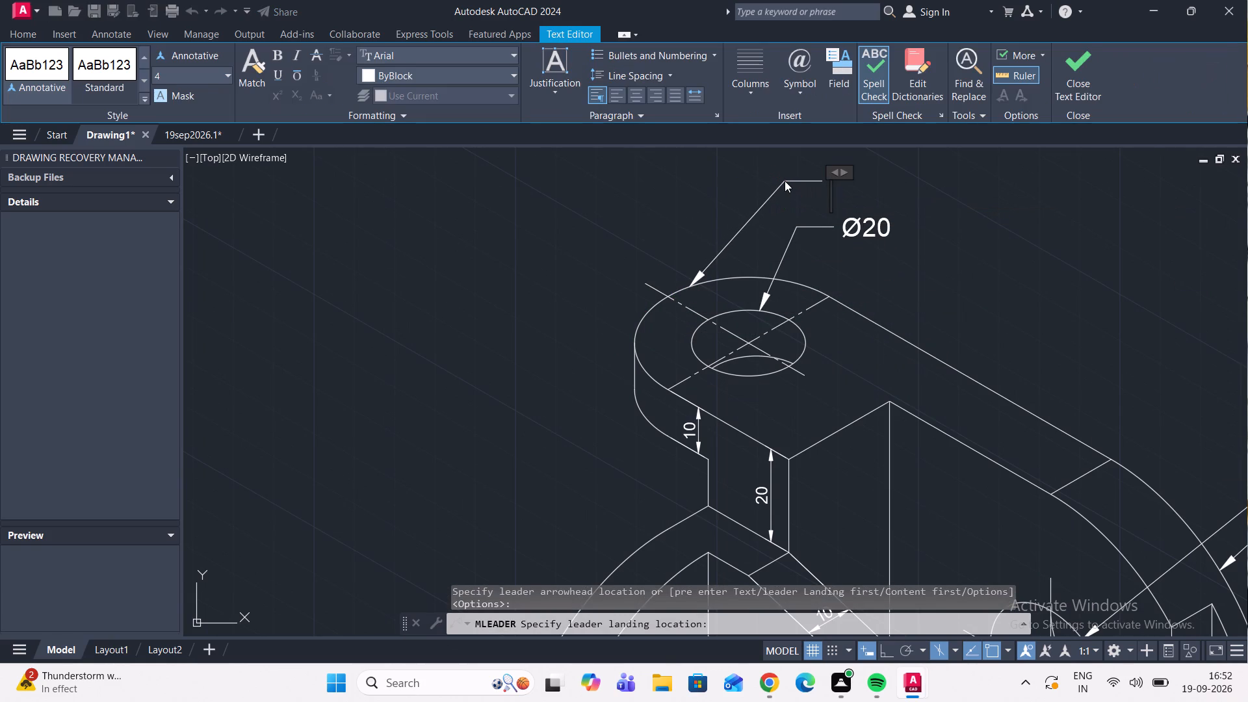
key("r")
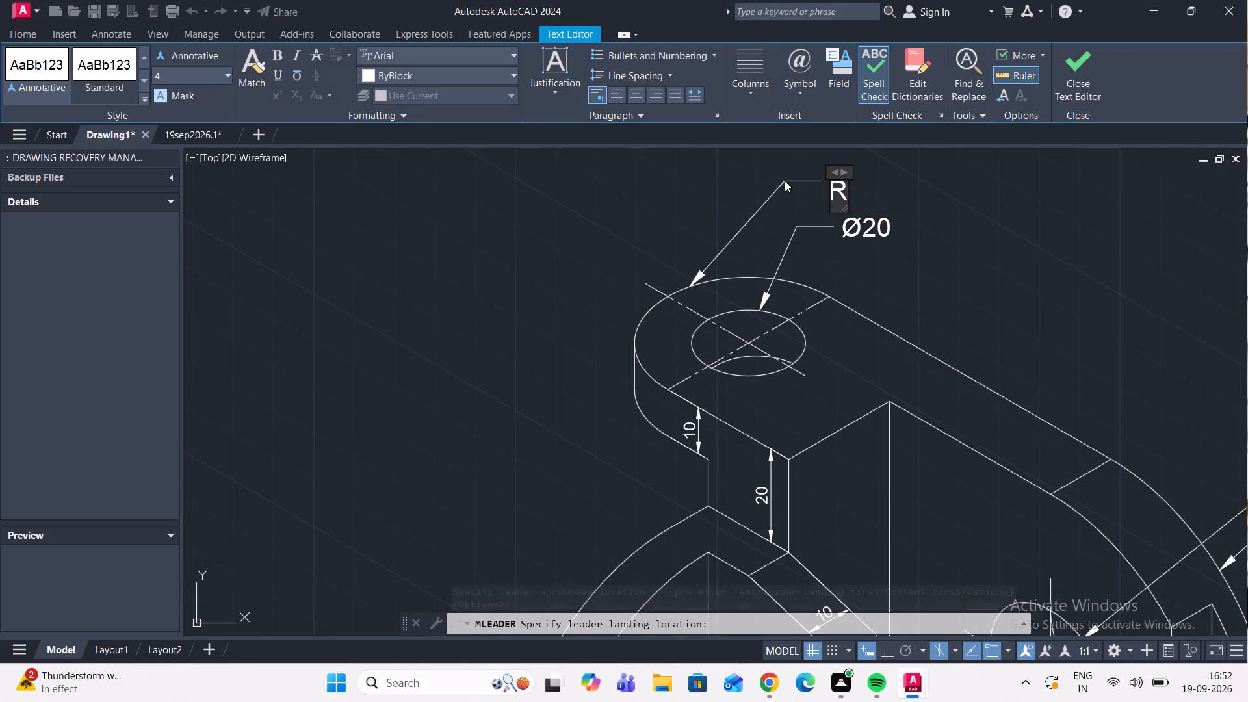
key("2")
key("0")
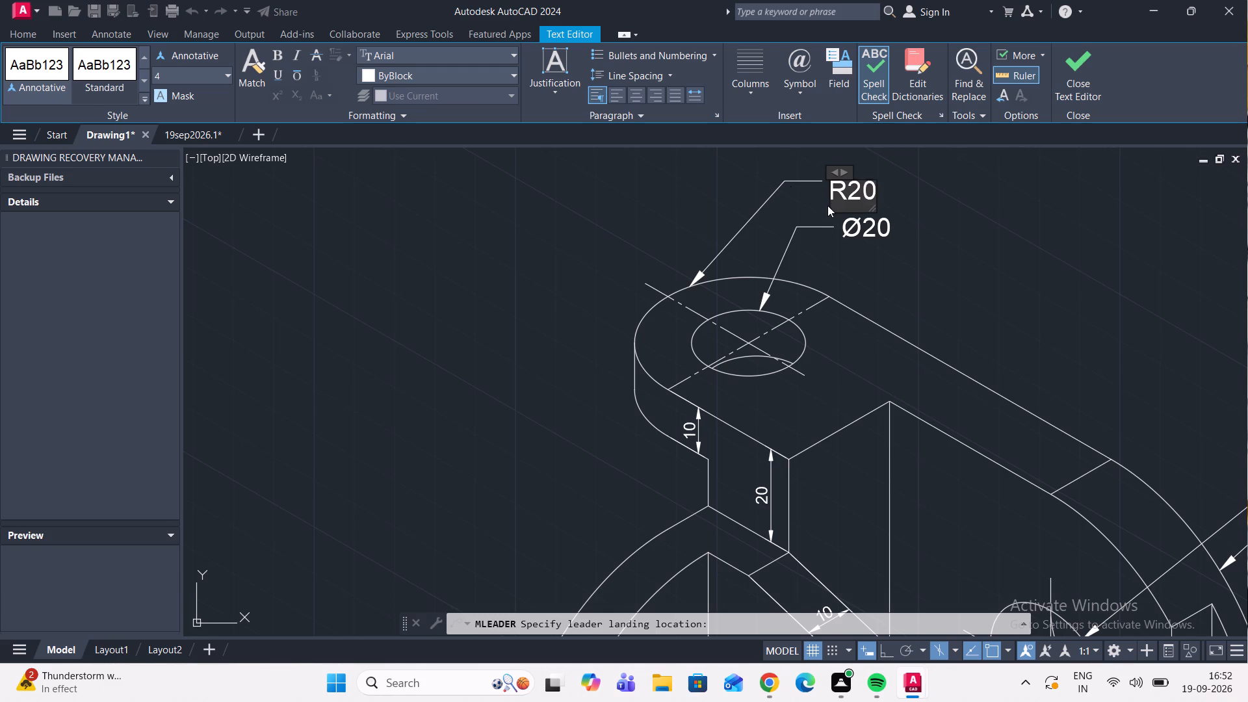
left_click(827, 205)
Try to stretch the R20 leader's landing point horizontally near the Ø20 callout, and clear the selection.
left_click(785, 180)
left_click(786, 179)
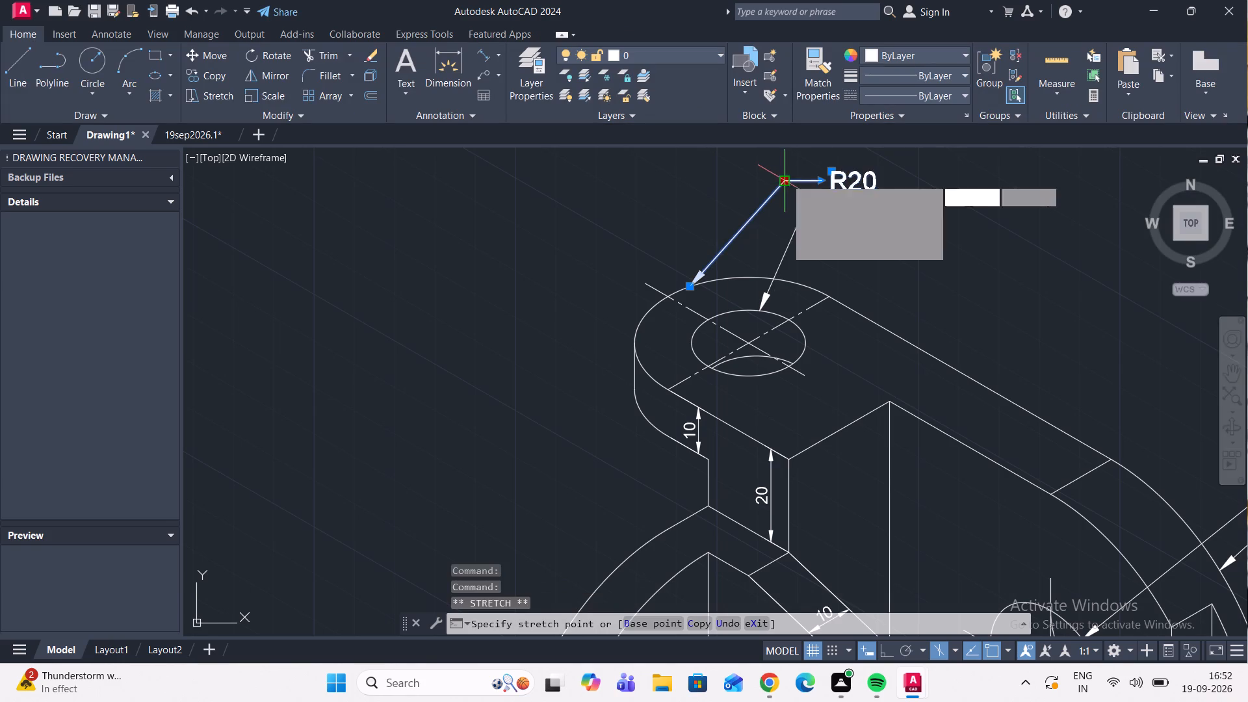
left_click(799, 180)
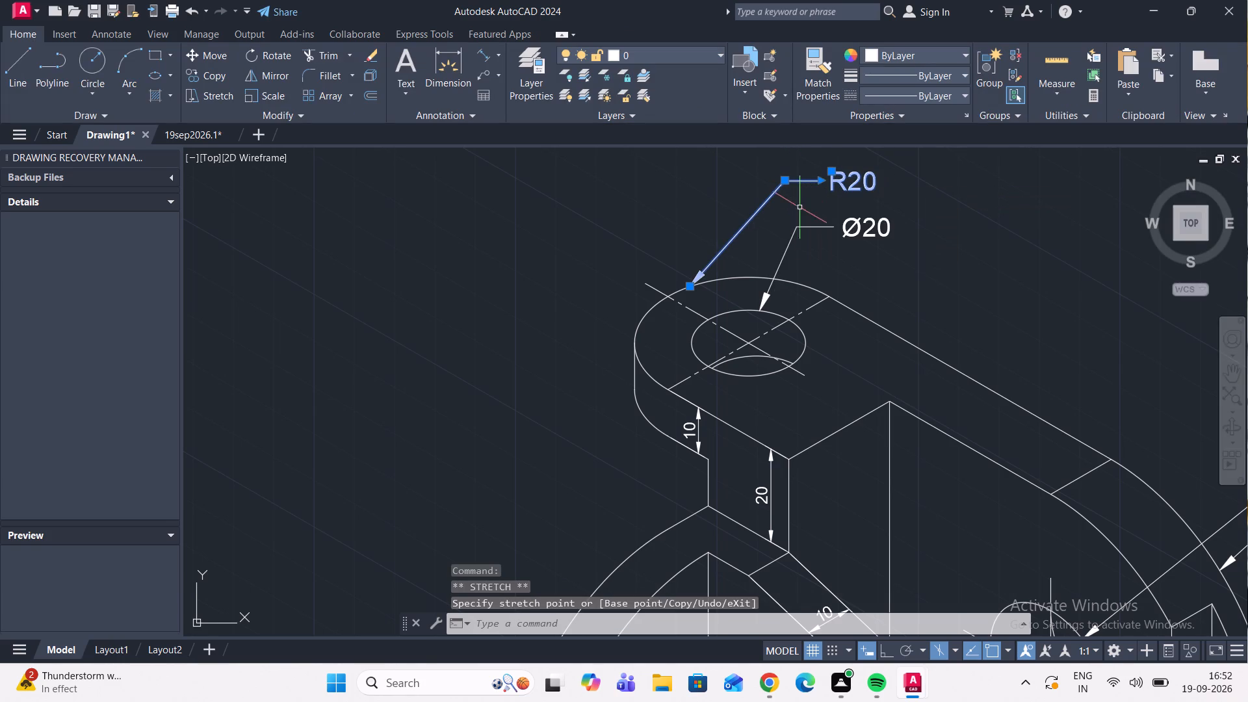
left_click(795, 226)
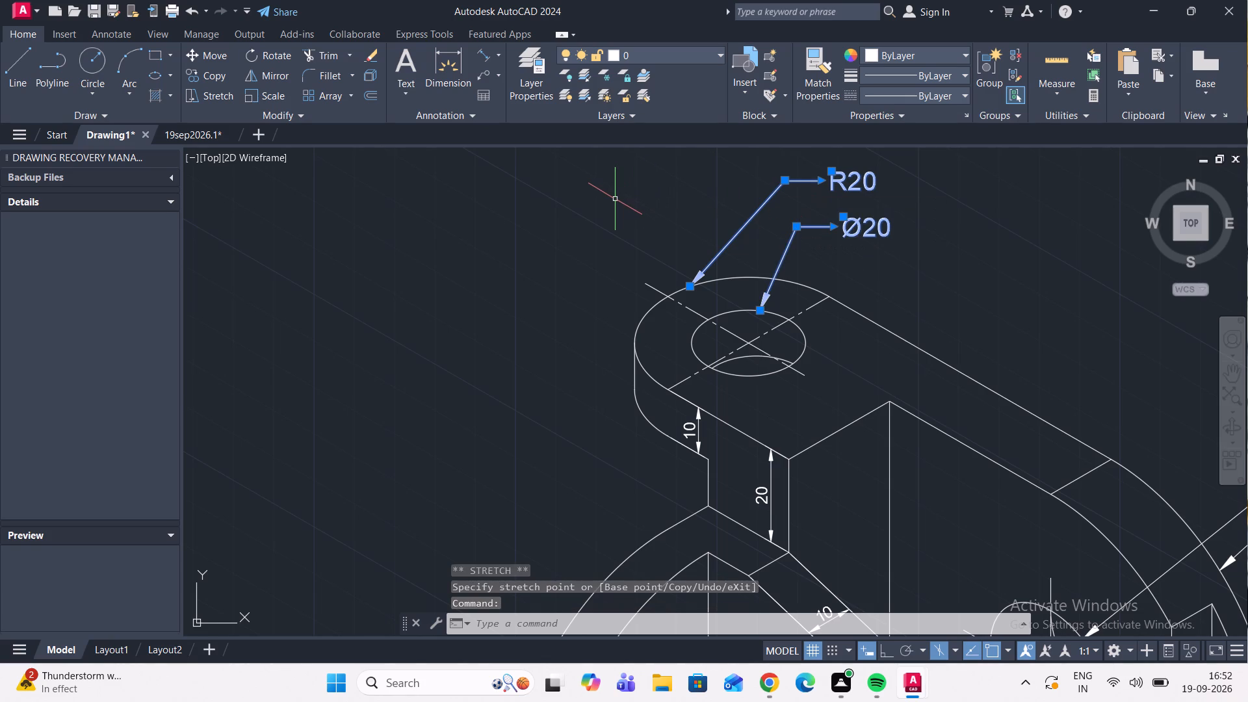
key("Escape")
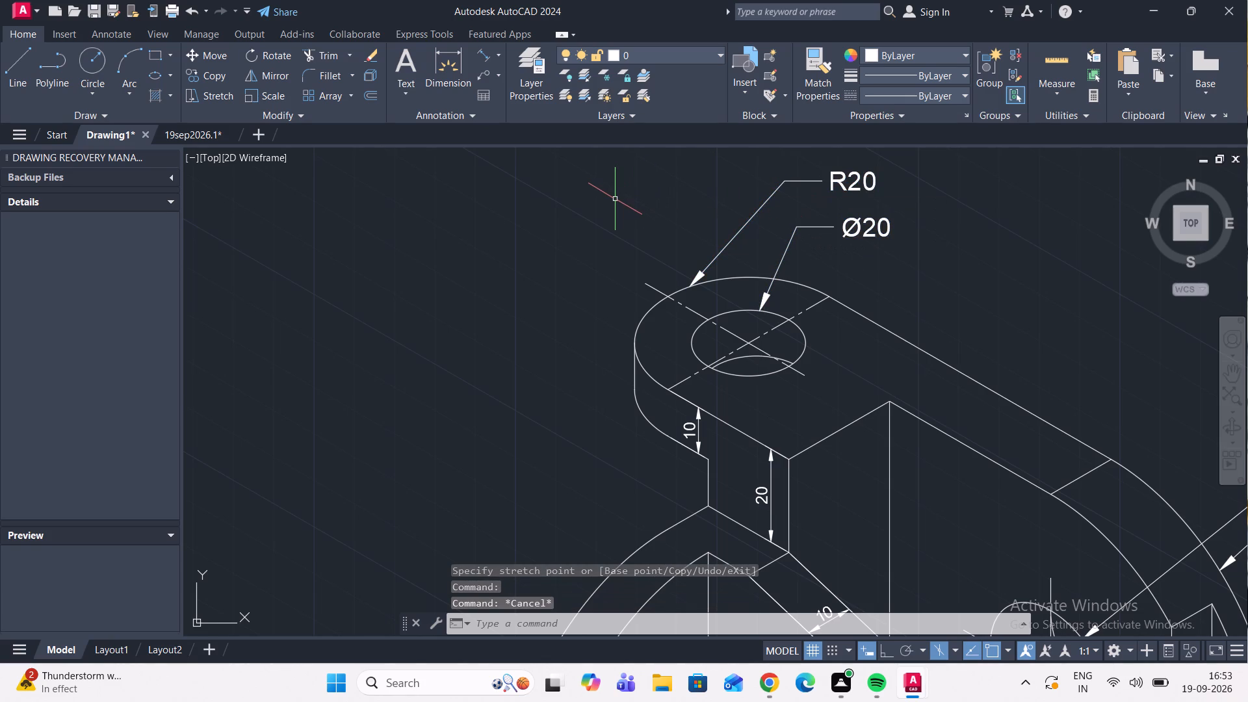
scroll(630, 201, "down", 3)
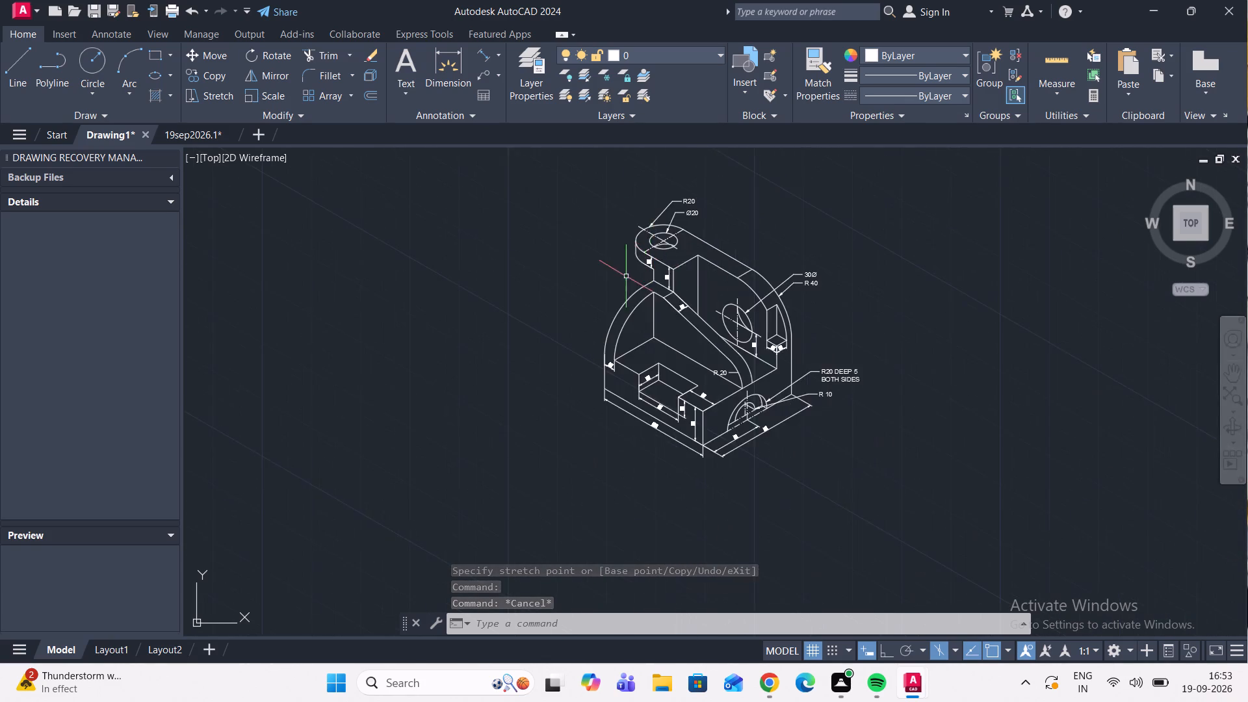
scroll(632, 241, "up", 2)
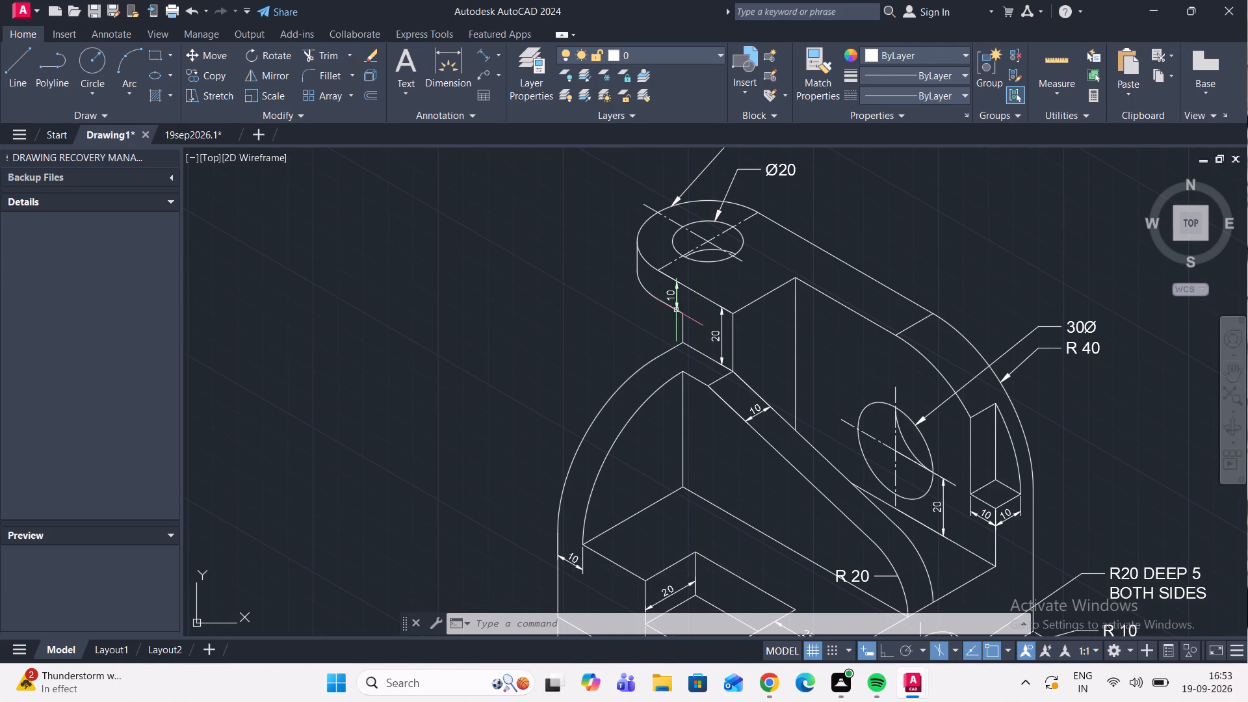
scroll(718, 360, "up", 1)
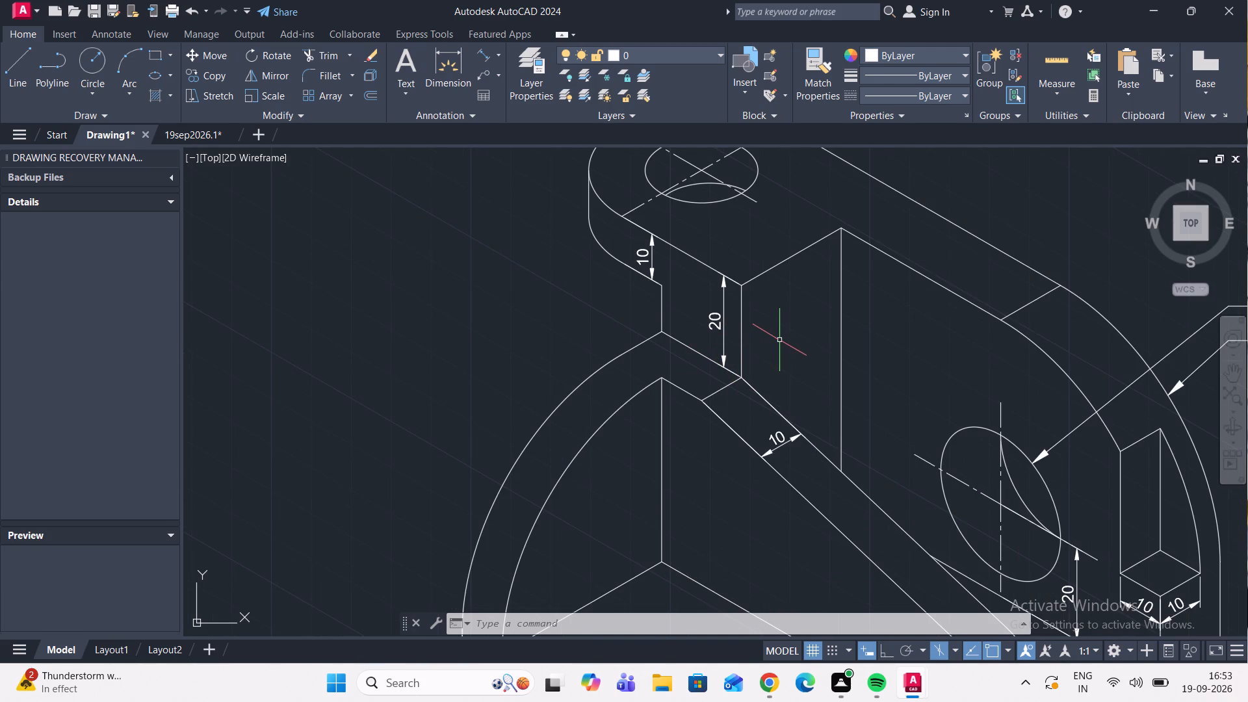
Add a multileader reading R40 from the inner arc of the curved end wall, with its text outside the bracket.
middle_click_drag(716, 402, 739, 307)
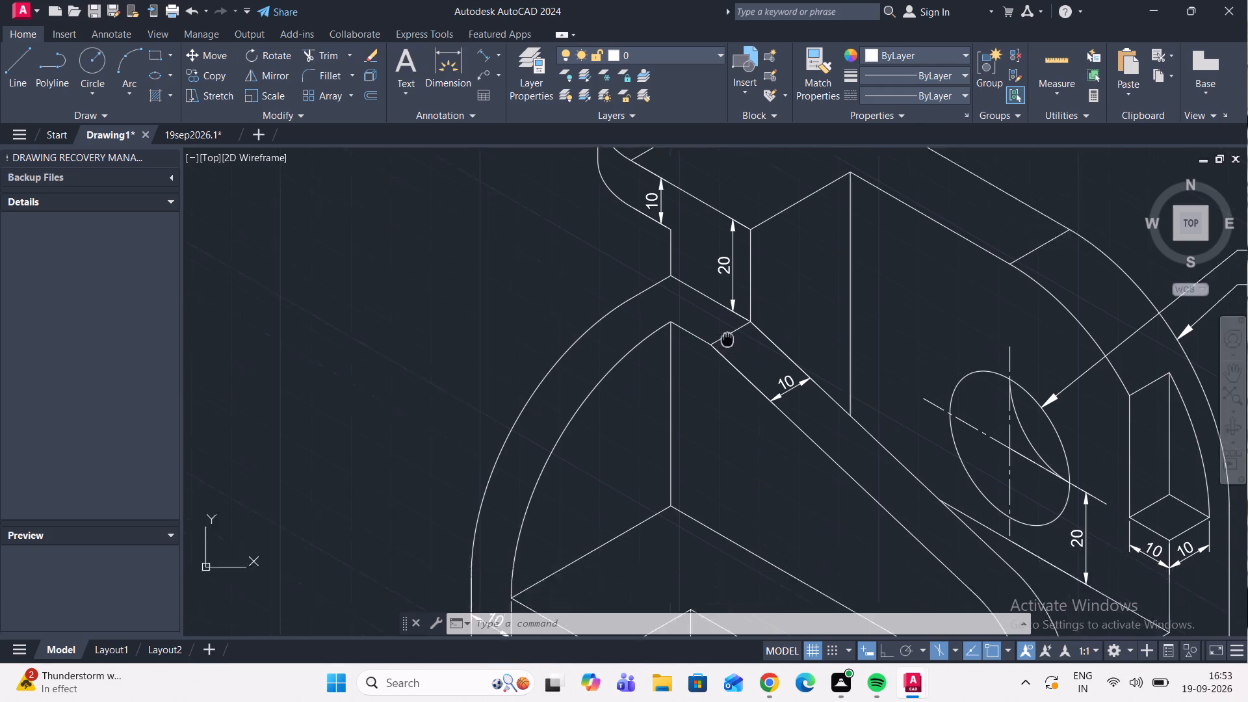
middle_click_drag(739, 307, 759, 273)
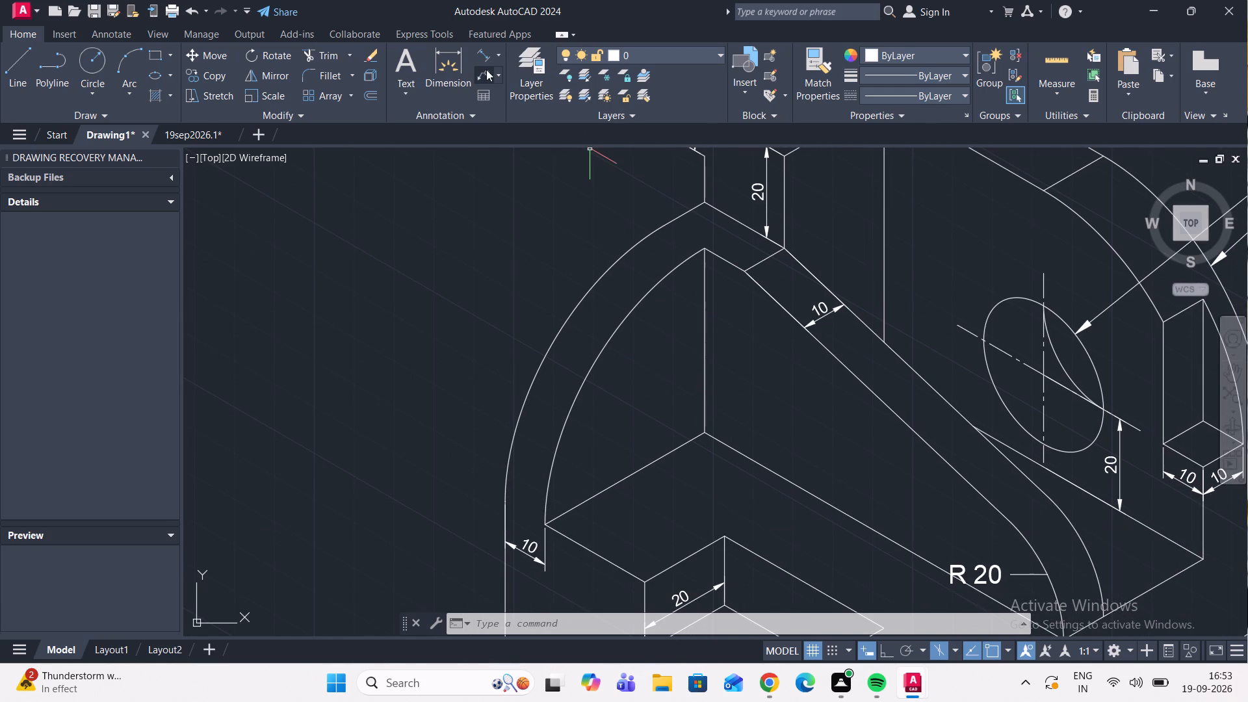
left_click(486, 70)
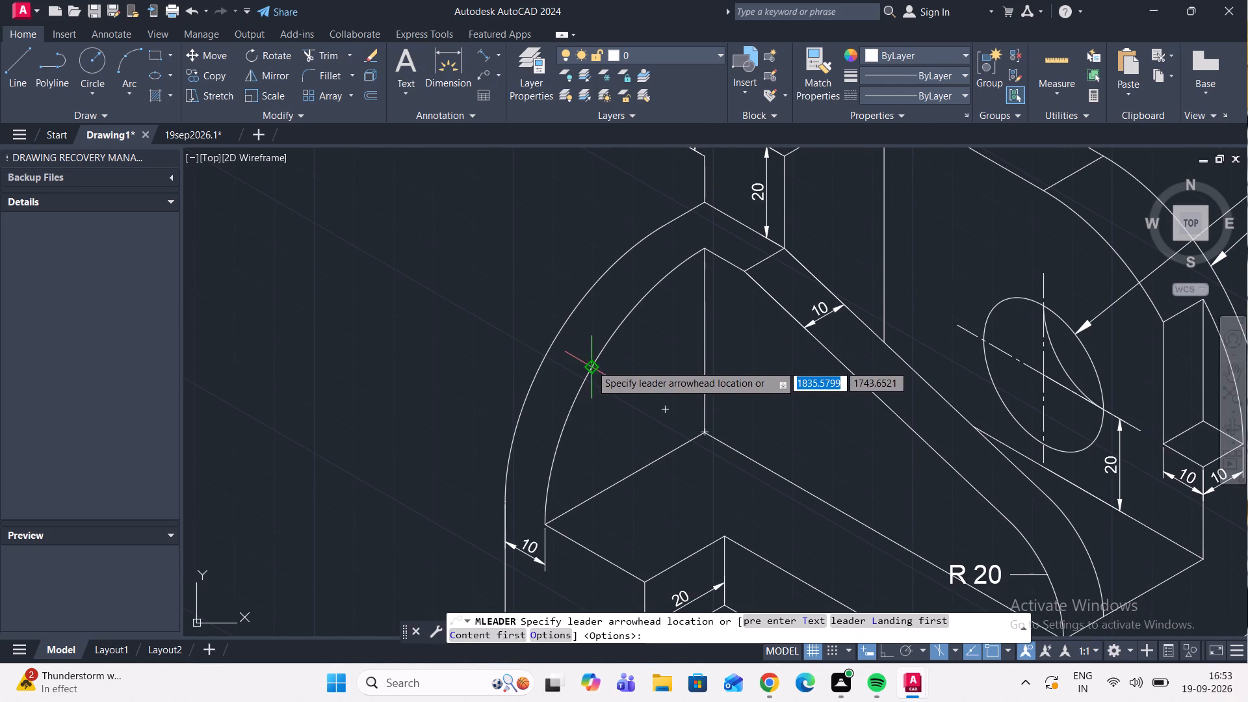
left_click(589, 365)
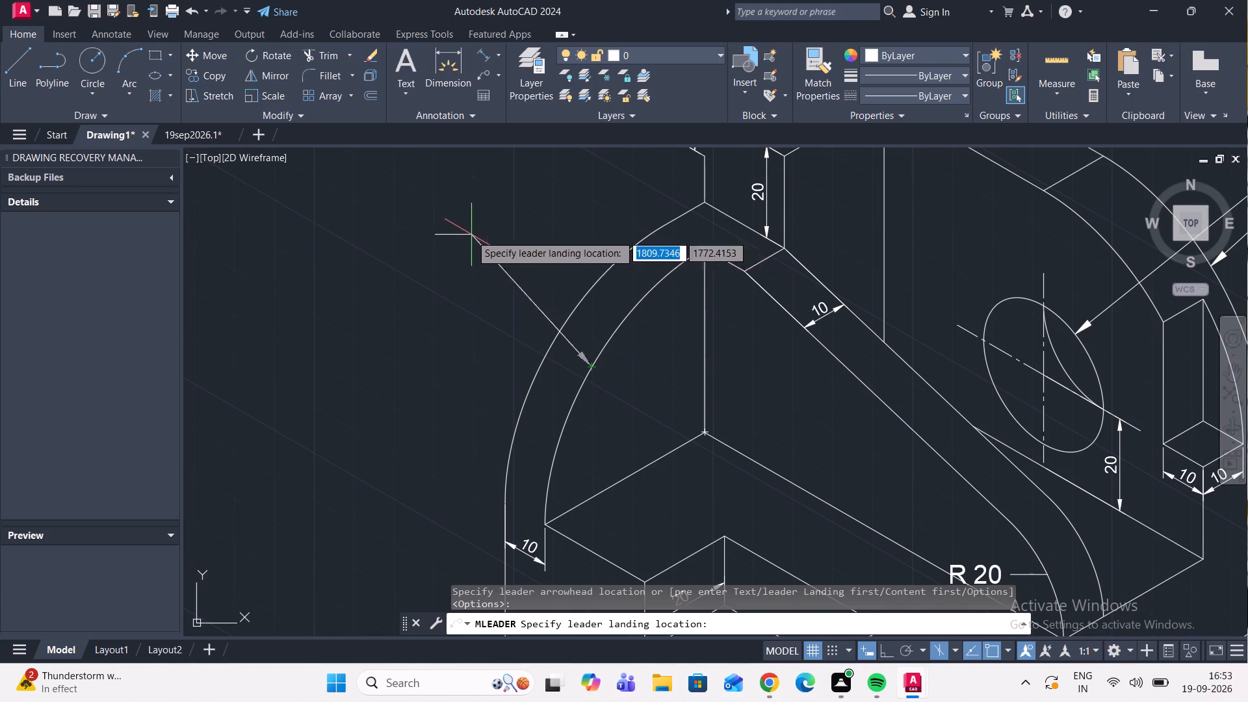
left_click(489, 263)
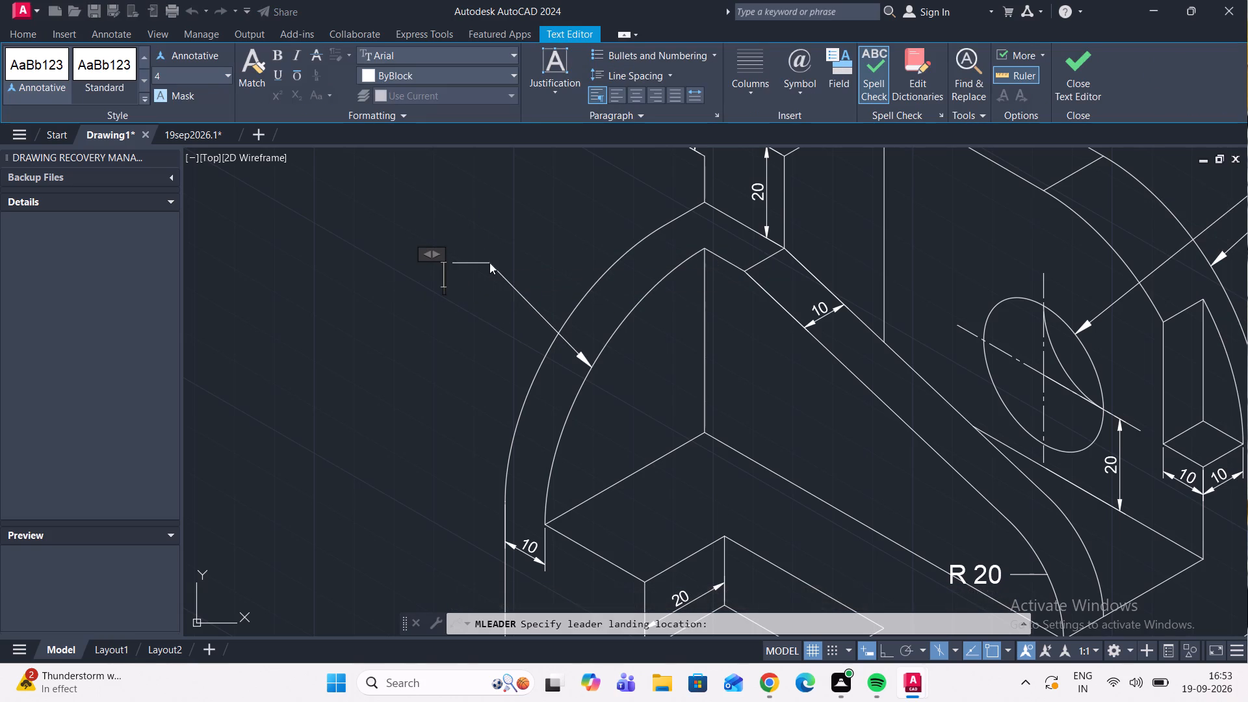
key("r")
type("40")
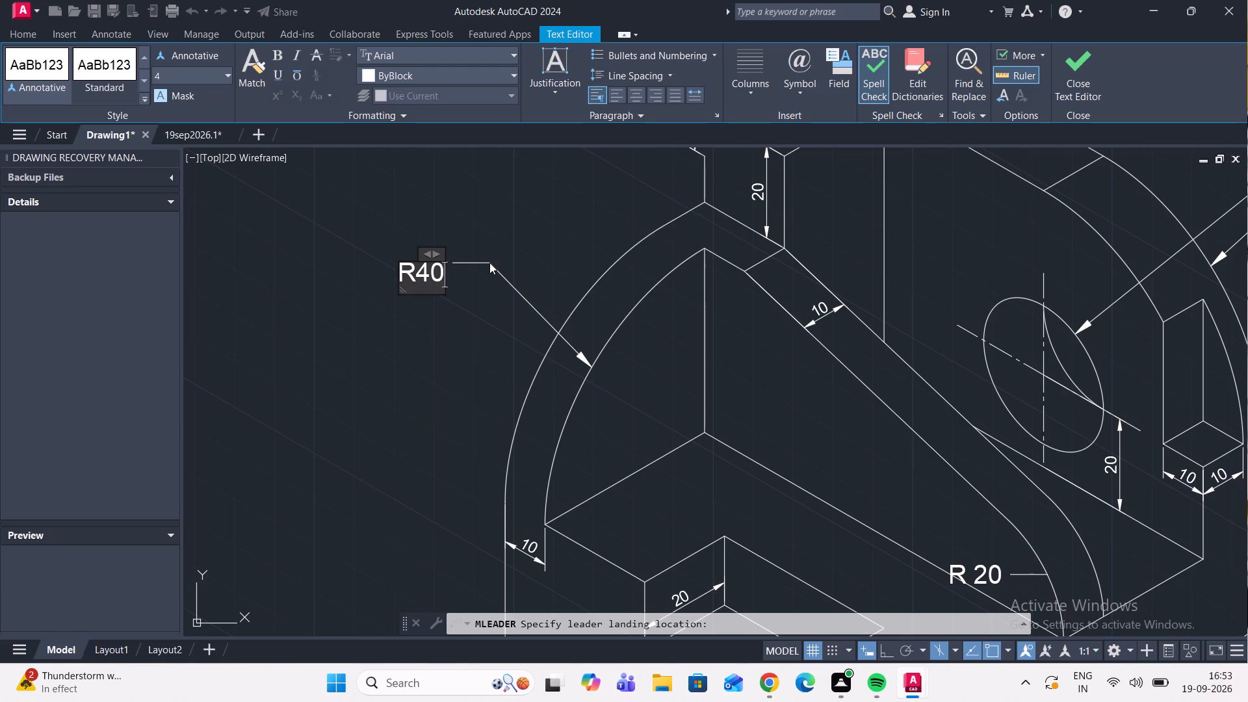
left_click(490, 296)
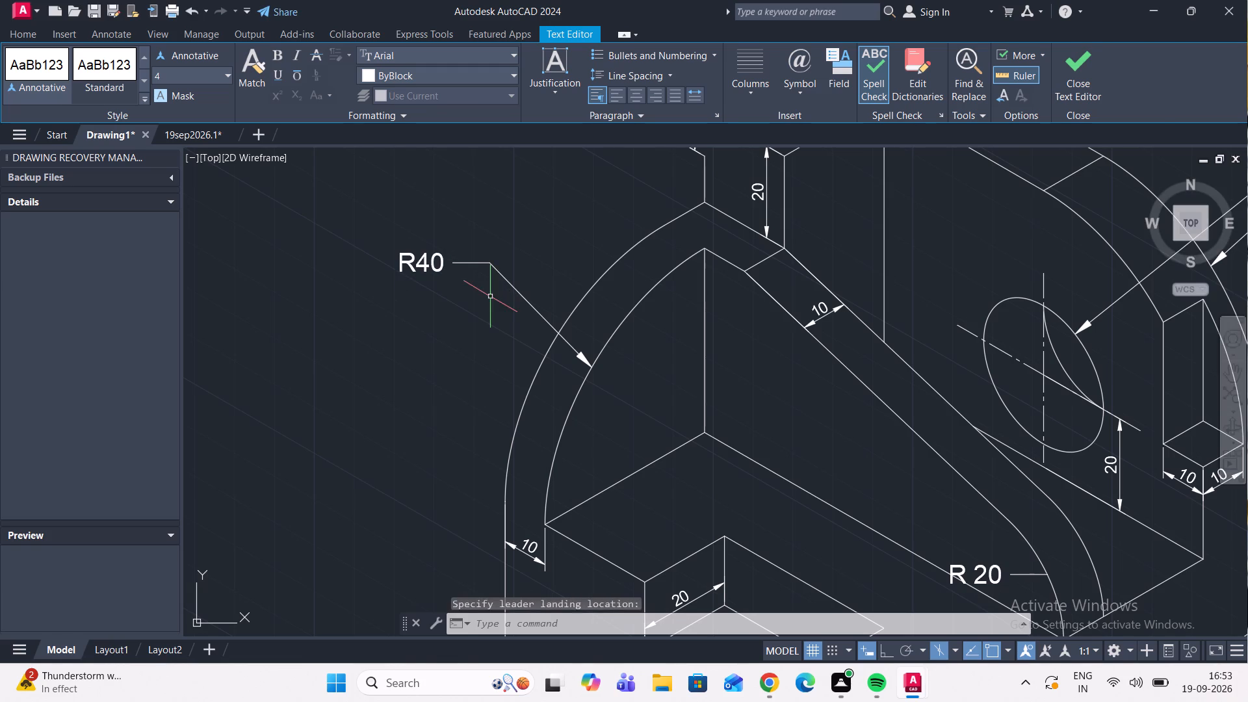
Examine the whole annotated bracket for features that still lack a dimension or callout.
scroll(502, 293, "down", 2)
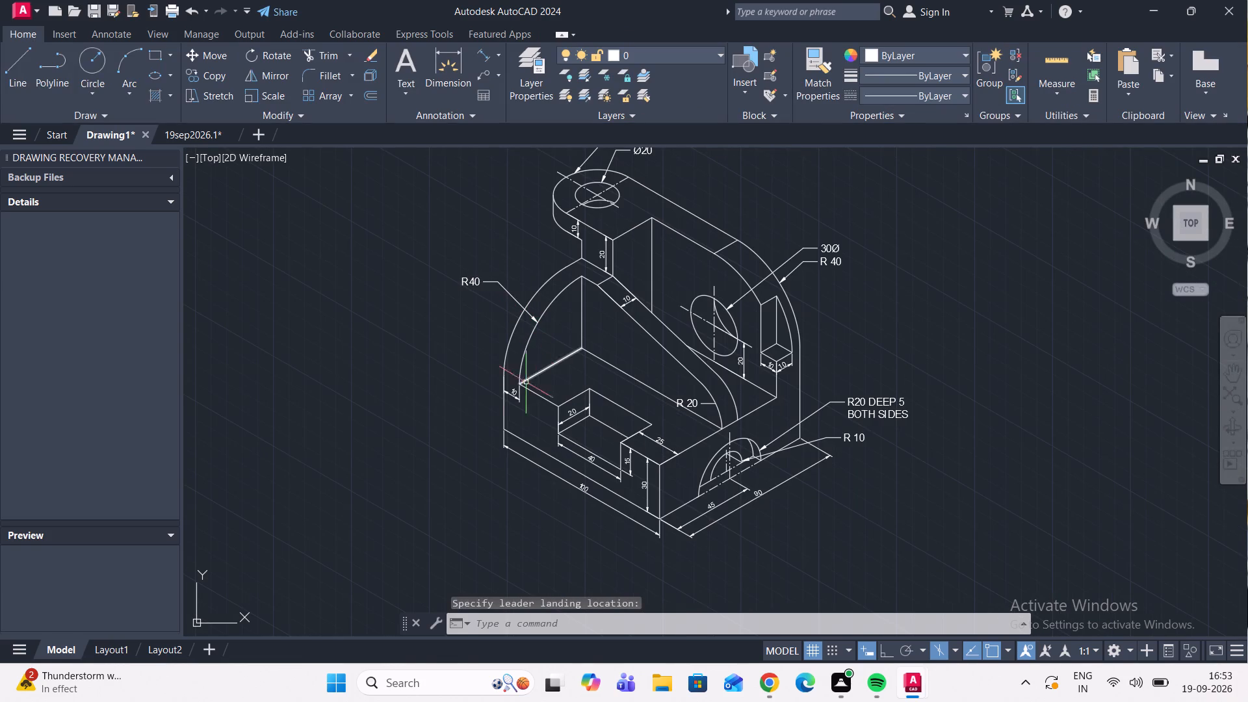
middle_click_drag(515, 415, 560, 335)
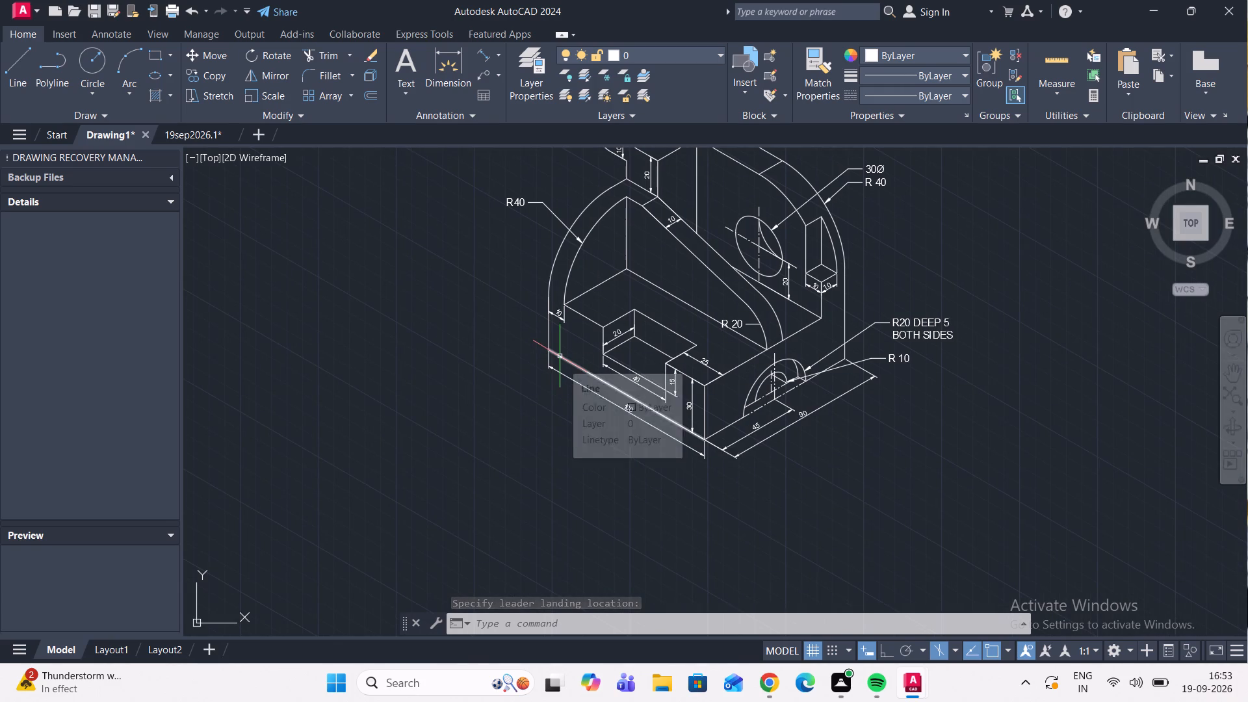
scroll(559, 351, "up", 2)
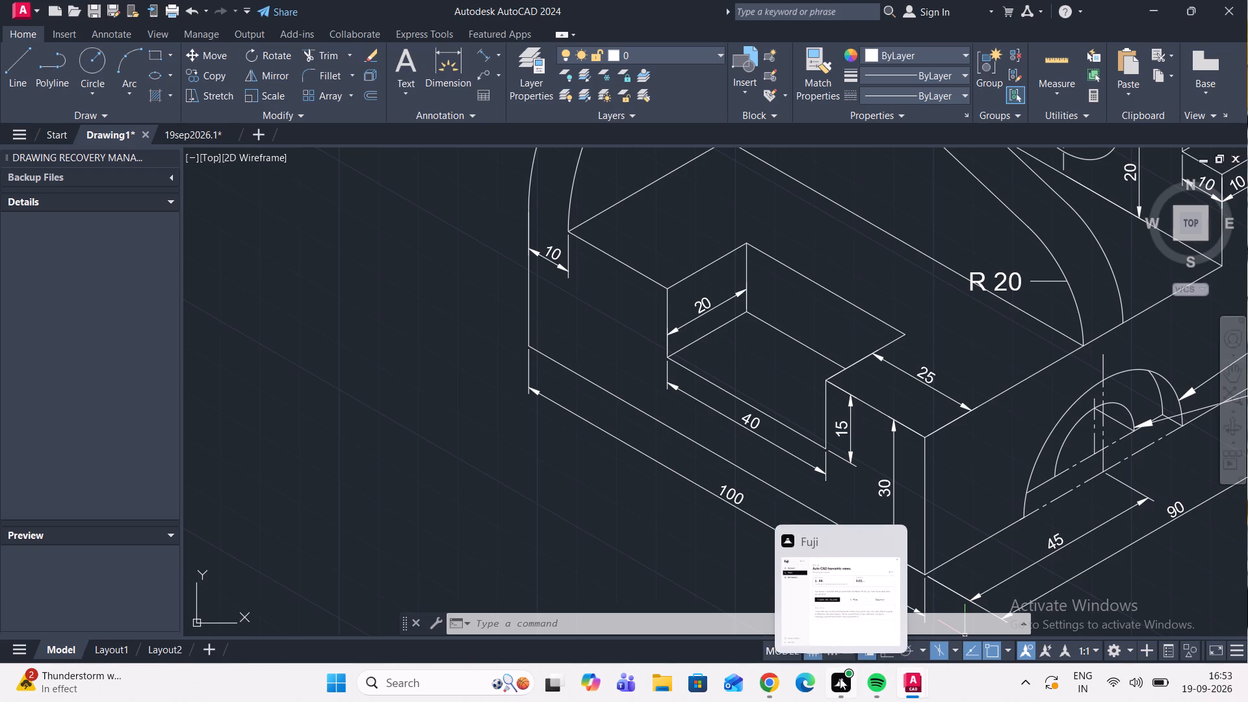
scroll(768, 367, "down", 1)
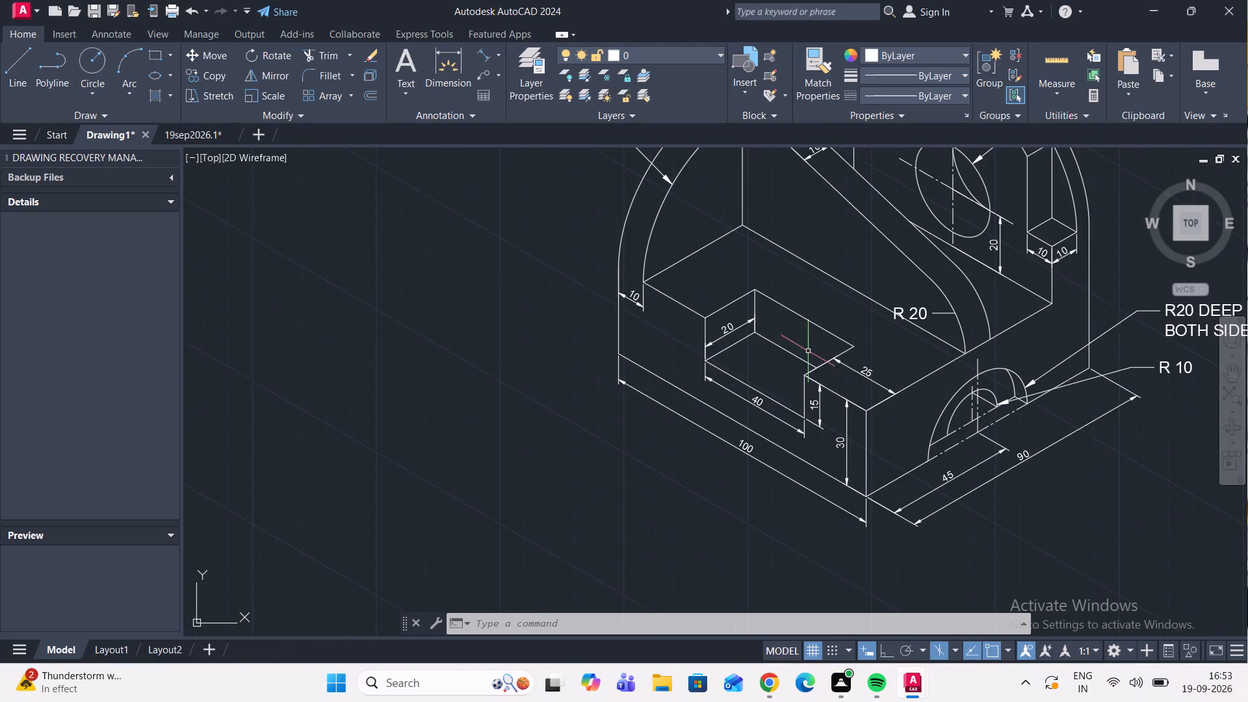
scroll(811, 295, "down", 2)
middle_click_drag(822, 287, 805, 339)
scroll(792, 277, "up", 2)
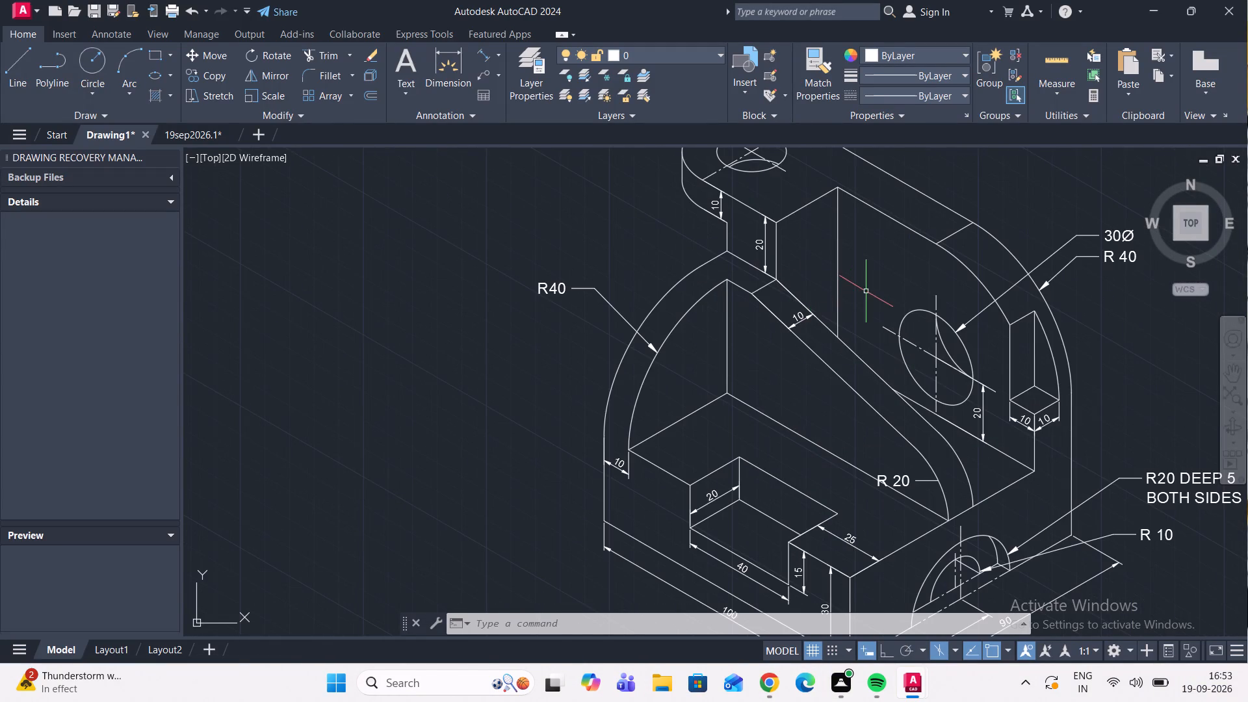
scroll(913, 317, "down", 1)
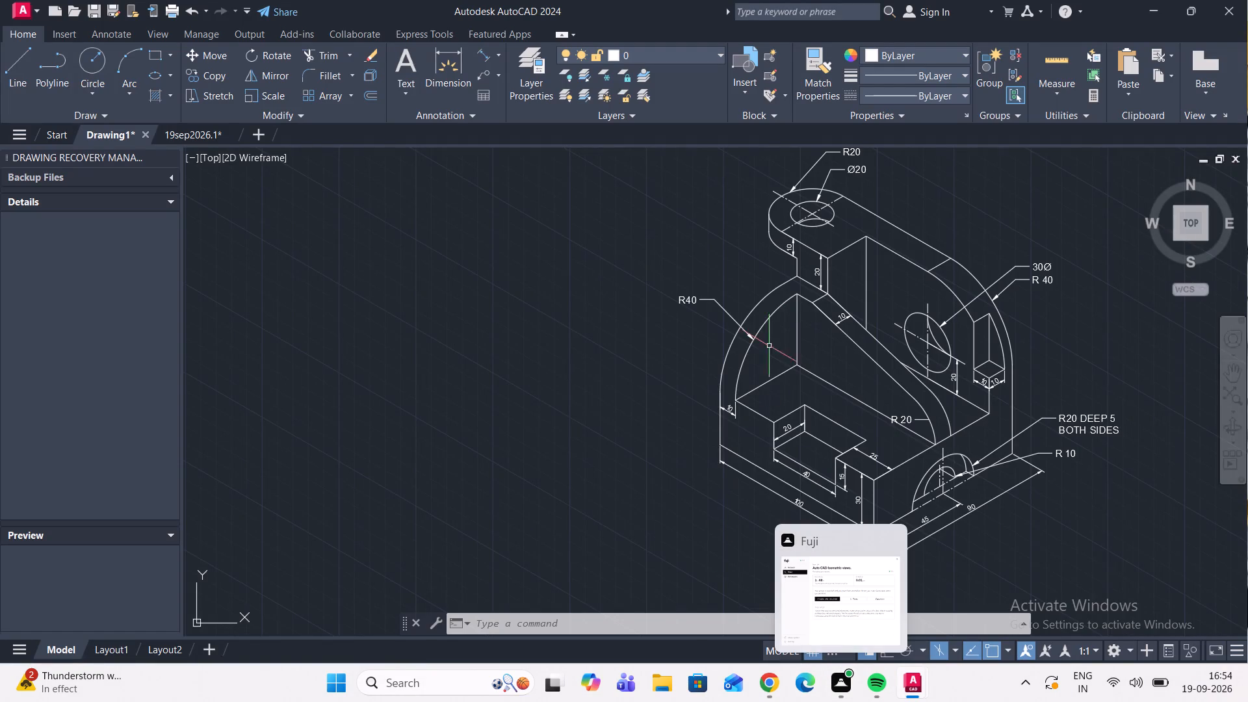
scroll(783, 337, "down", 1)
scroll(798, 273, "up", 2)
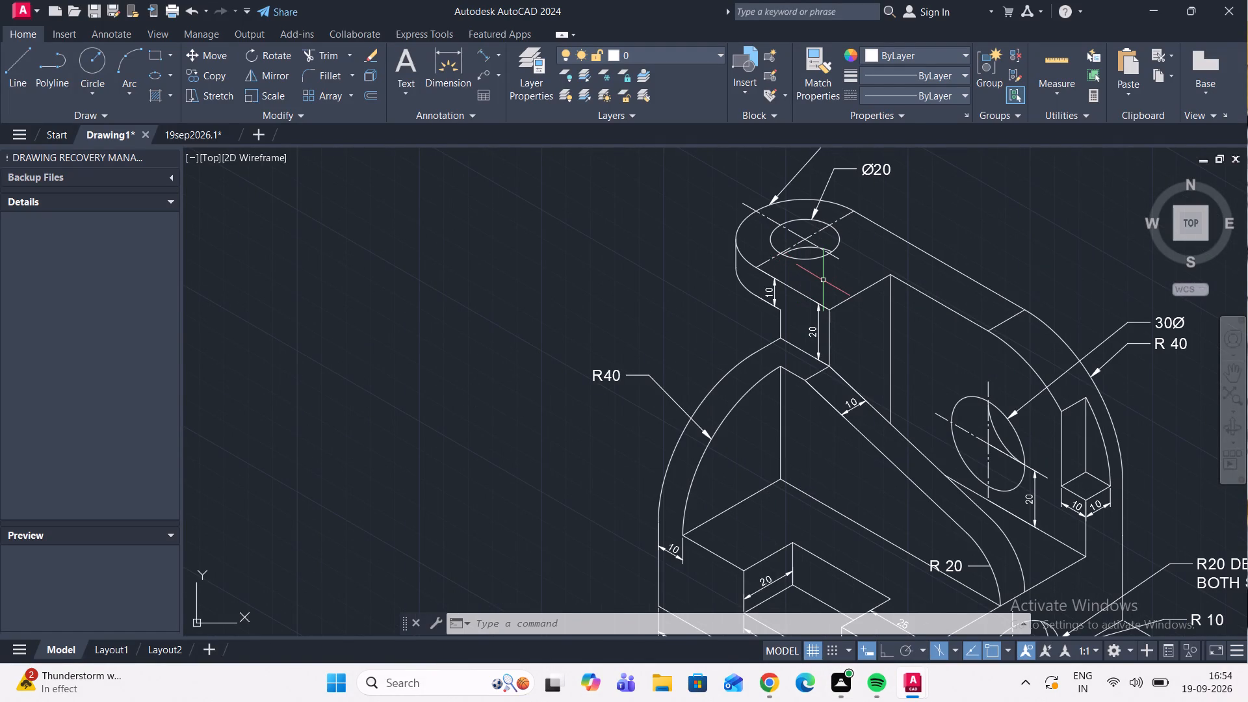
With ortho on, draw a construction line from the upper arm's hole centre along the arm to just past its inner edge.
middle_click_drag(819, 281, 790, 350)
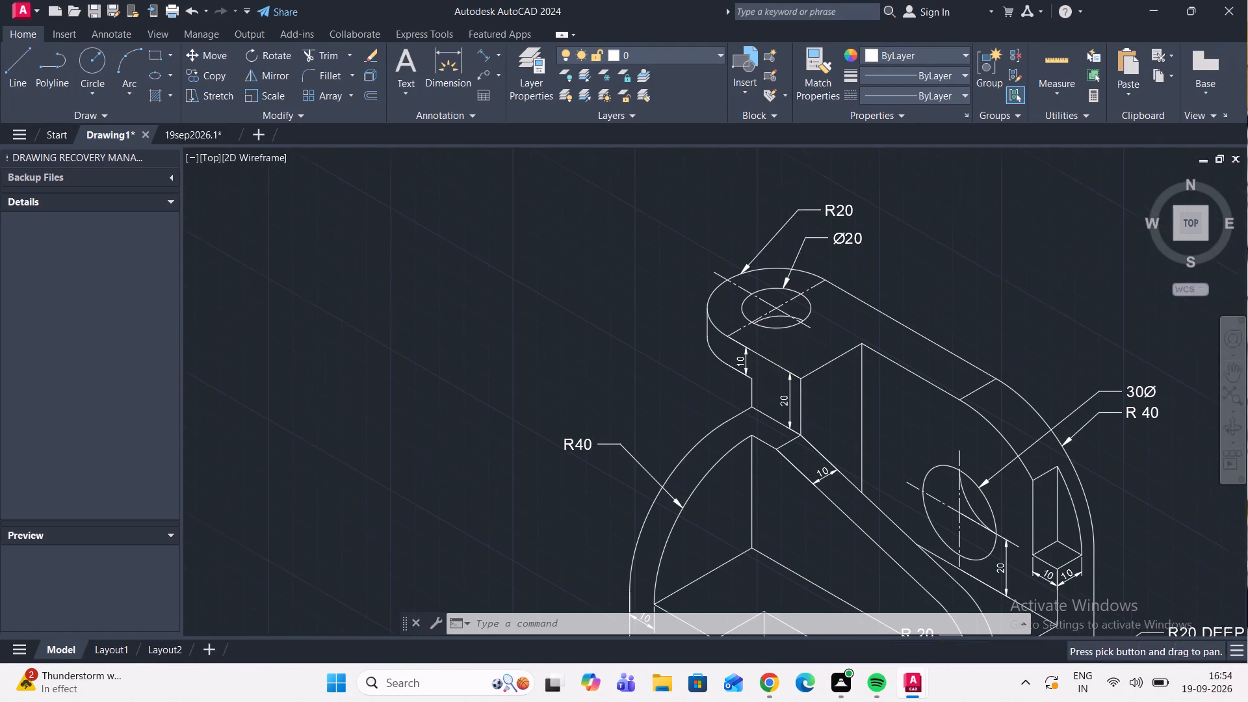
scroll(811, 339, "up", 1)
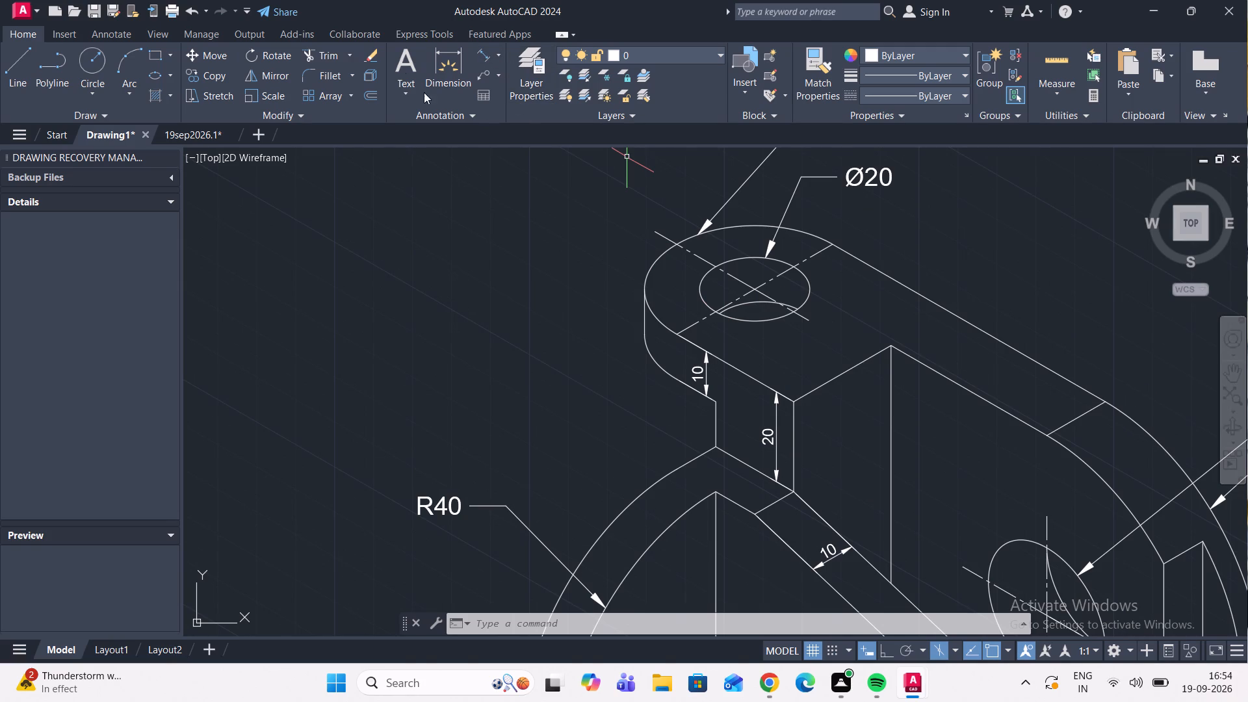
left_click(19, 62)
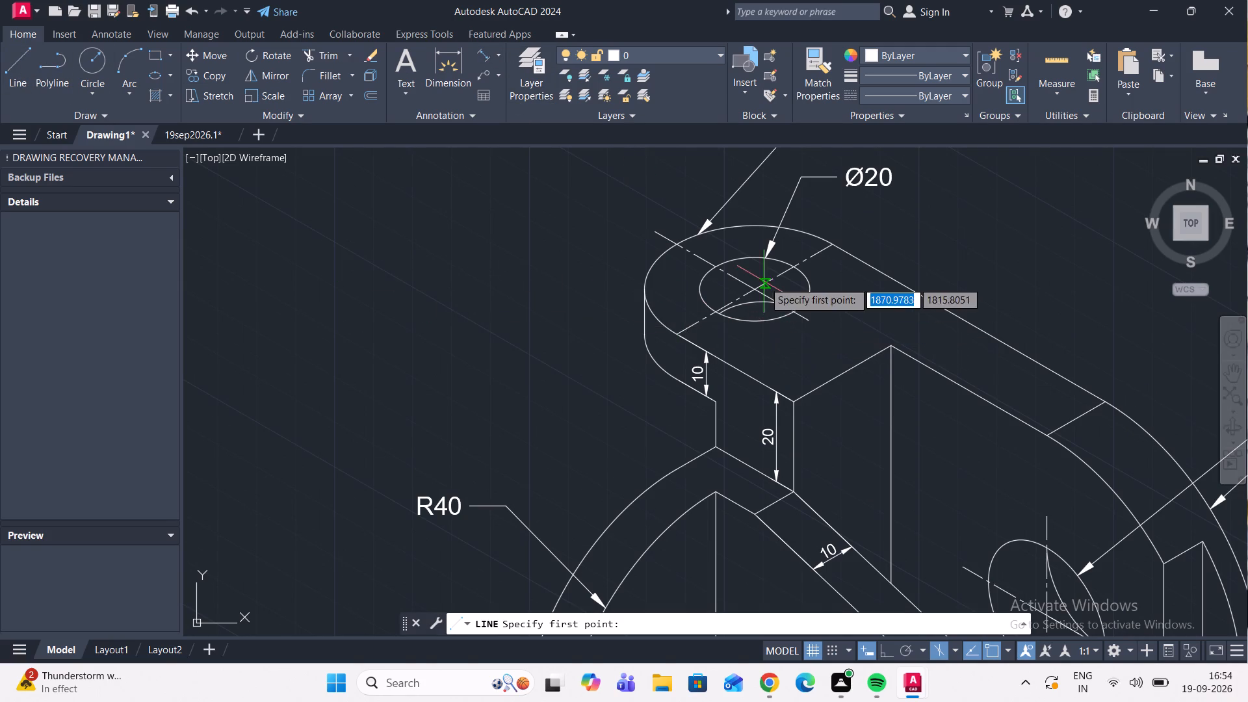
scroll(764, 281, "up", 2)
left_click(736, 302)
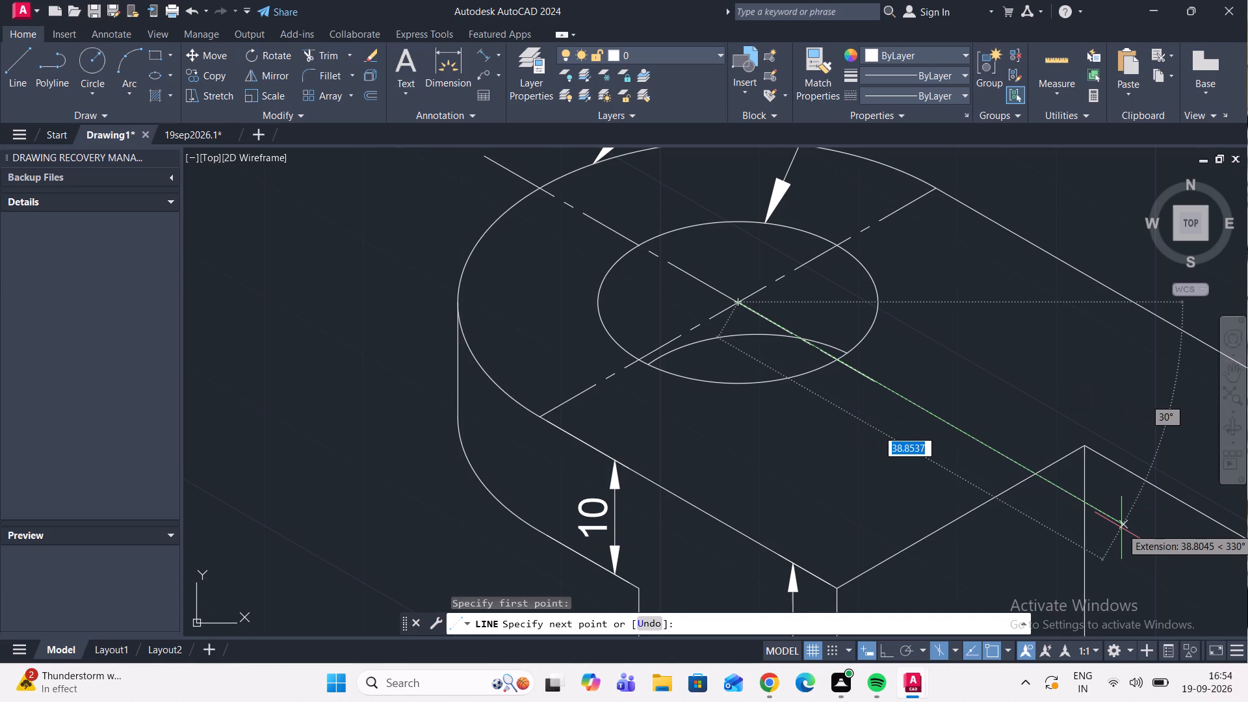
key("F8")
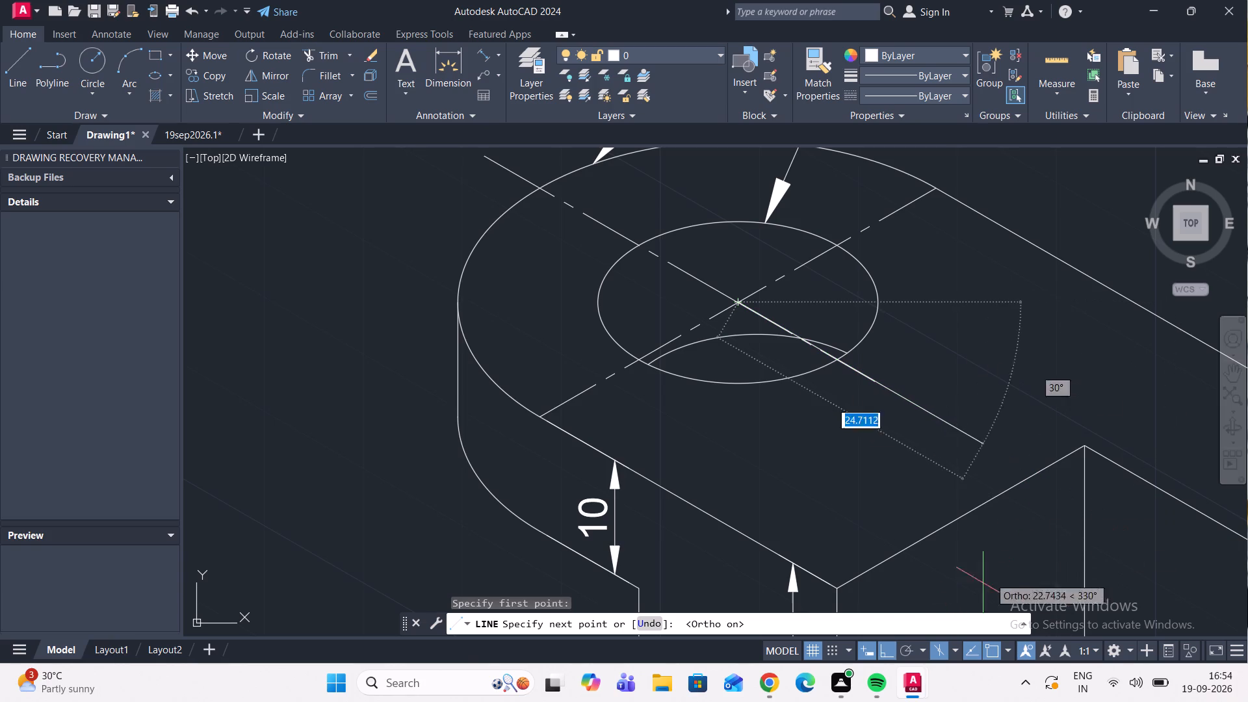
scroll(1067, 483, "up", 2)
left_click(1058, 501)
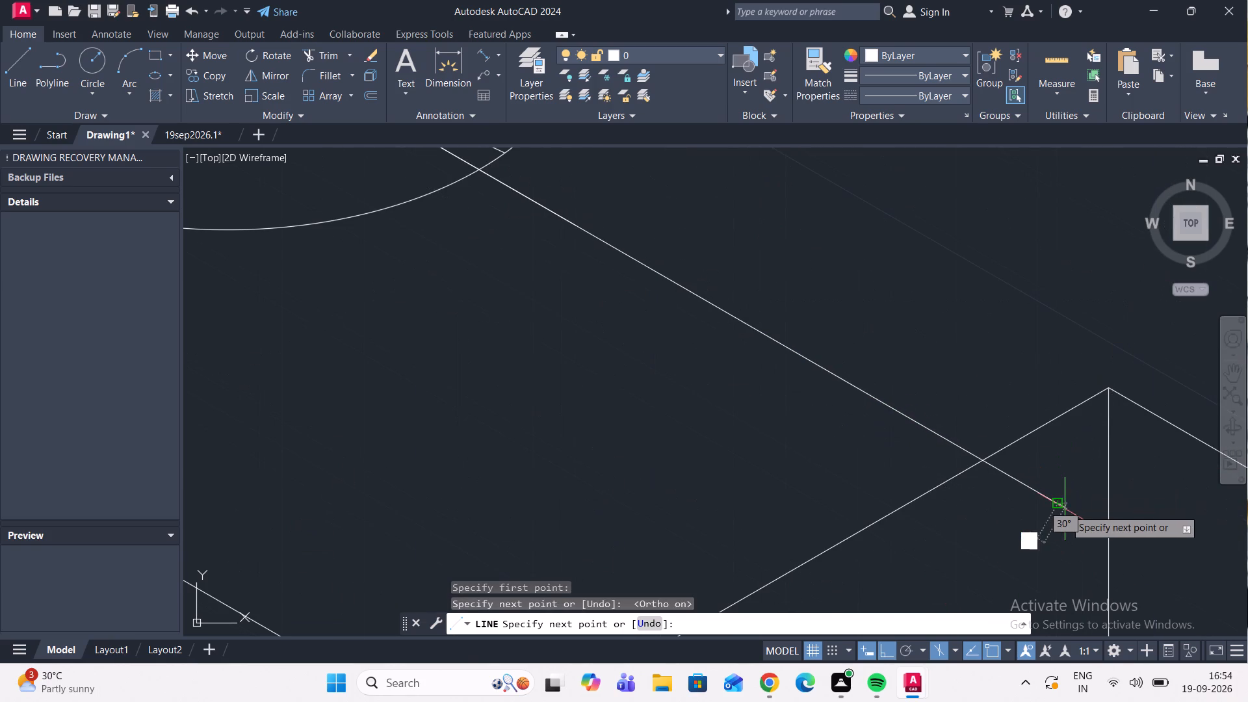
key("Escape")
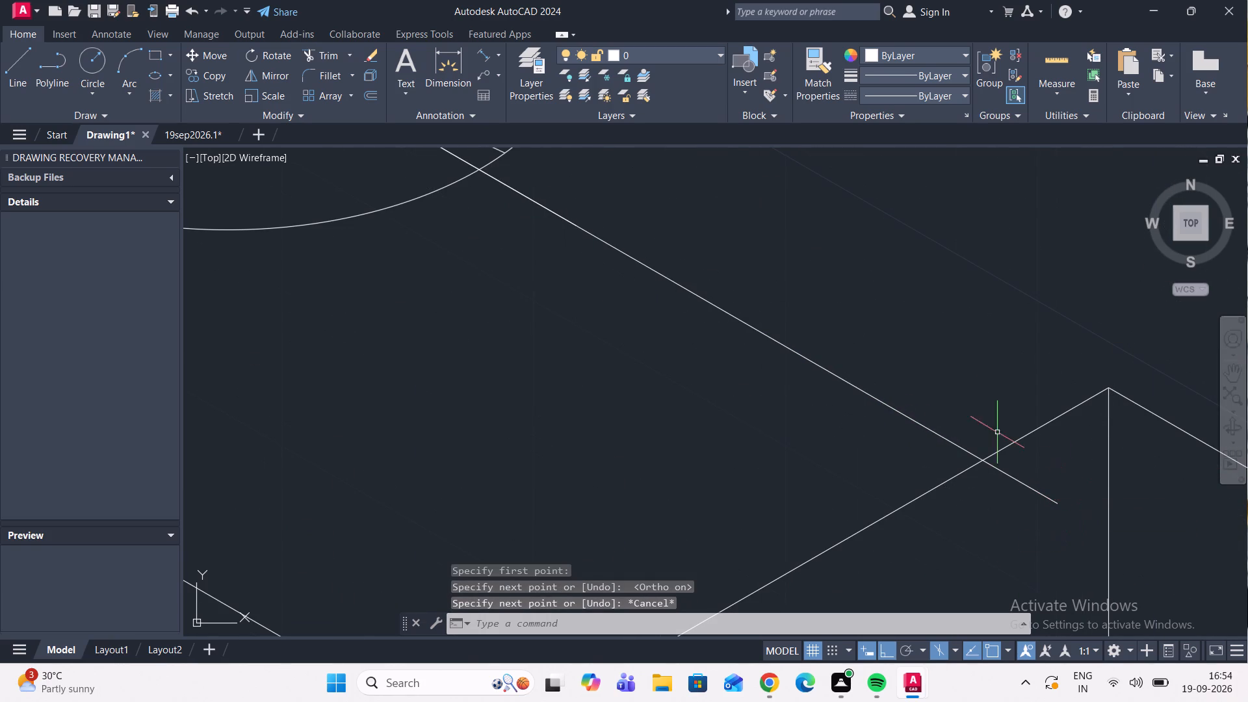
Add an aligned dimension from the upper arm's hole centre to where the construction line crosses the arm's inner edge.
scroll(970, 409, "down", 2)
middle_click_drag(979, 350, 1002, 373)
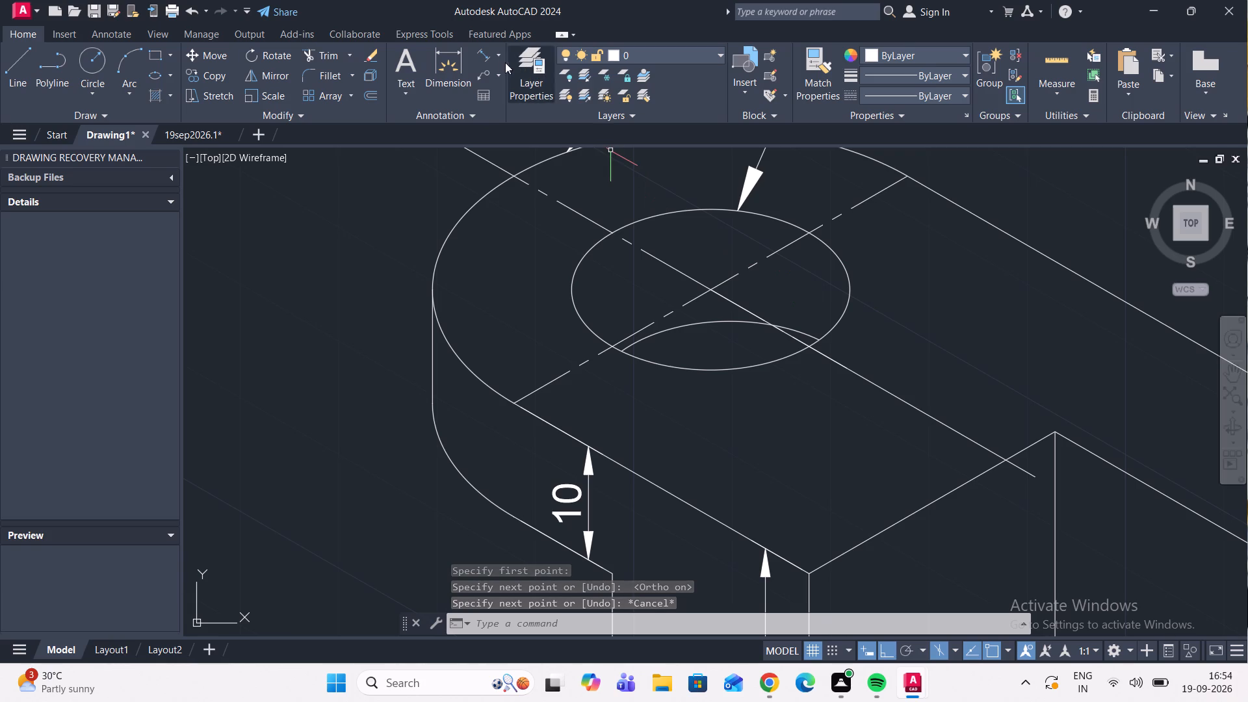
left_click(491, 55)
scroll(738, 309, "up", 1)
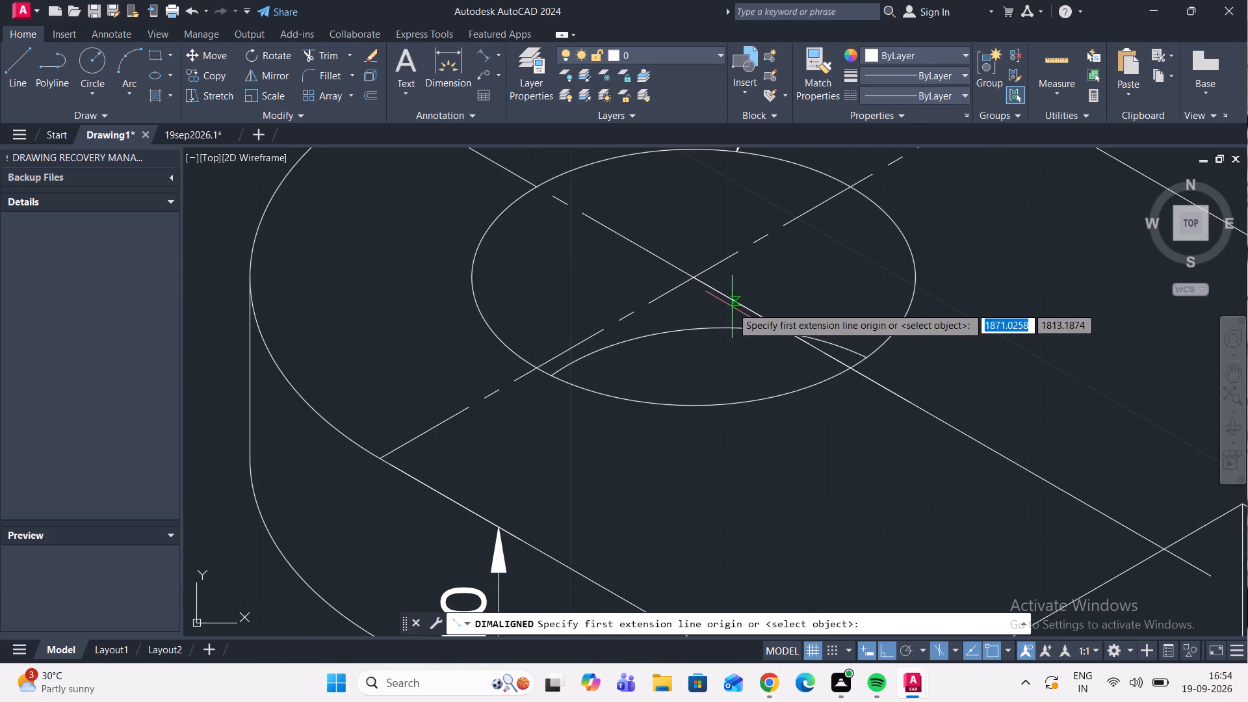
left_click(691, 277)
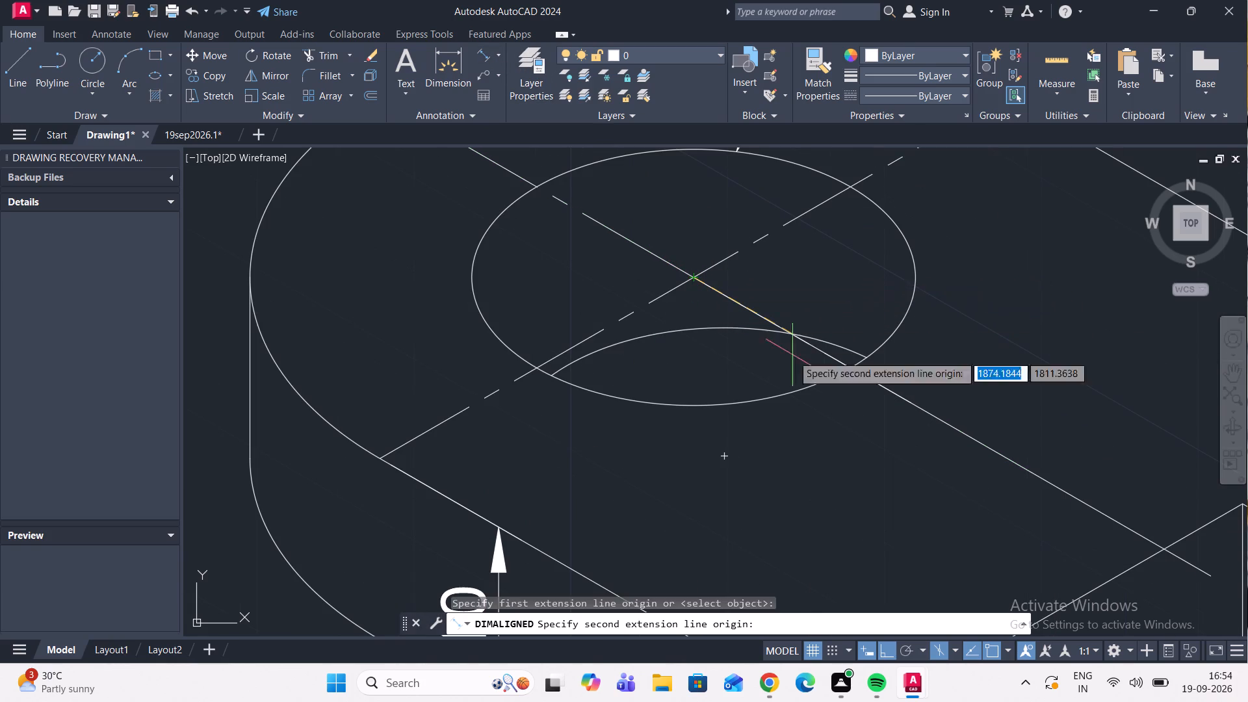
left_click(1165, 551)
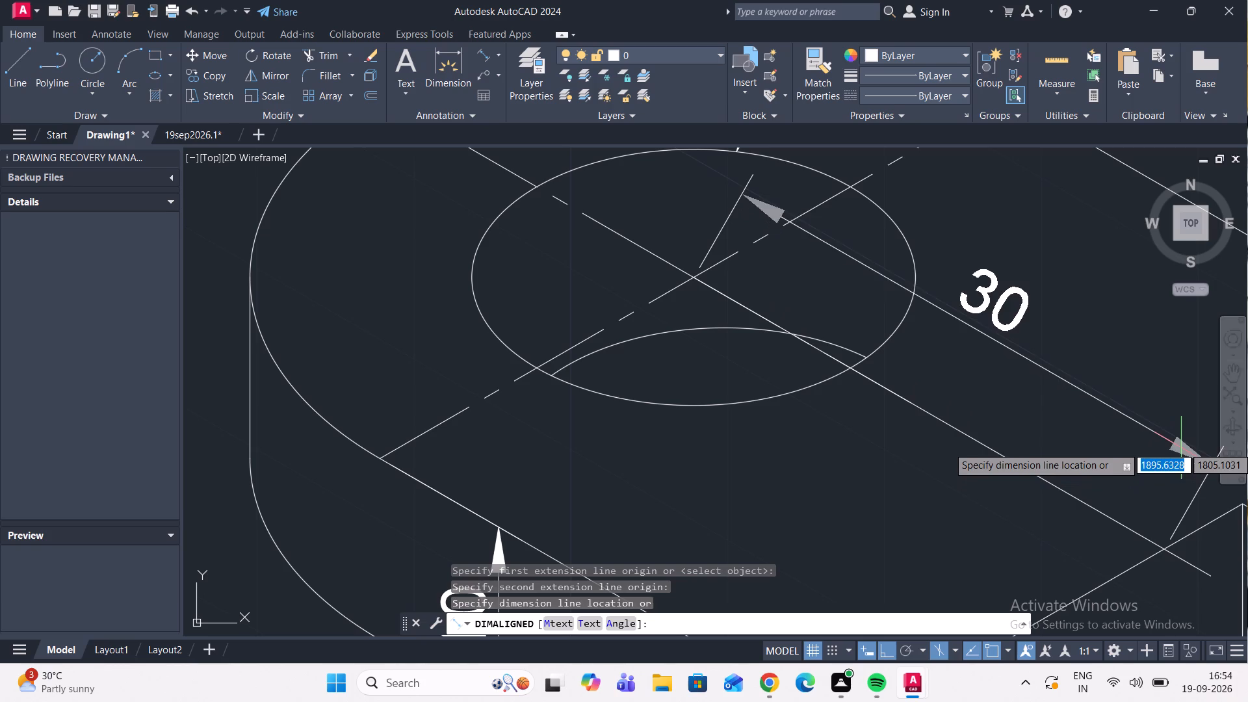
left_click(1208, 428)
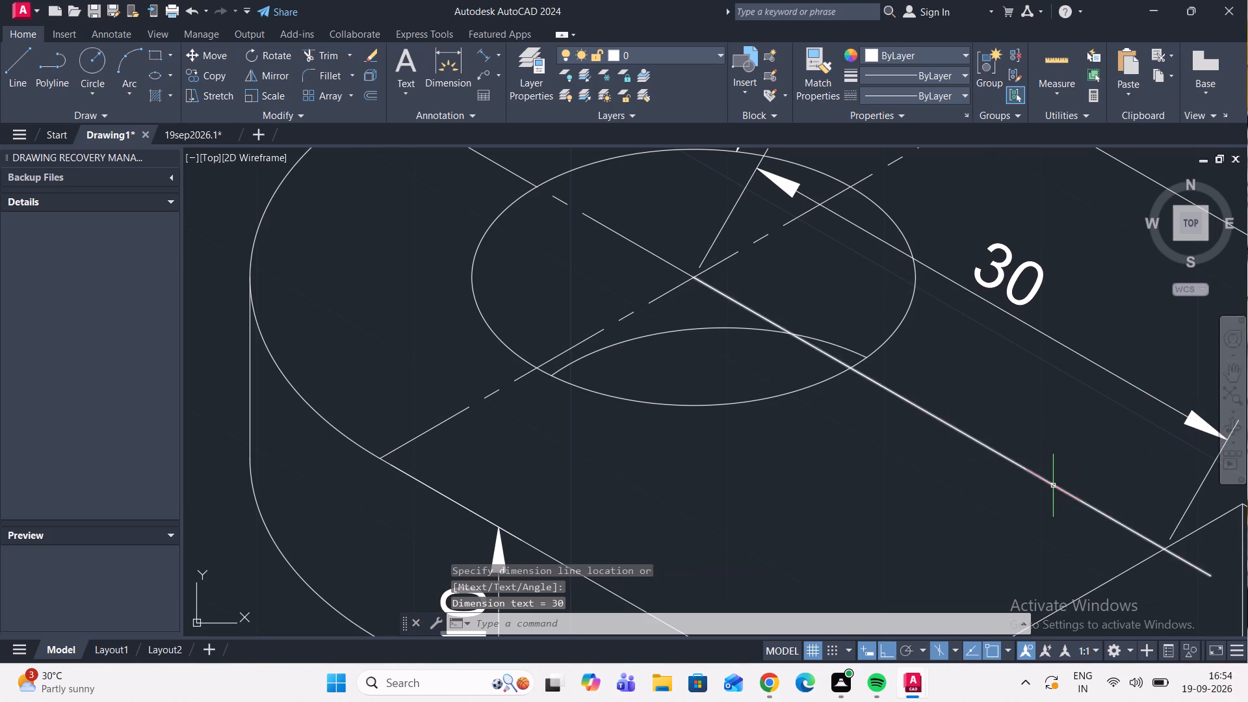
Erase the construction line running from the upper arm's hole centre.
left_click(1054, 483)
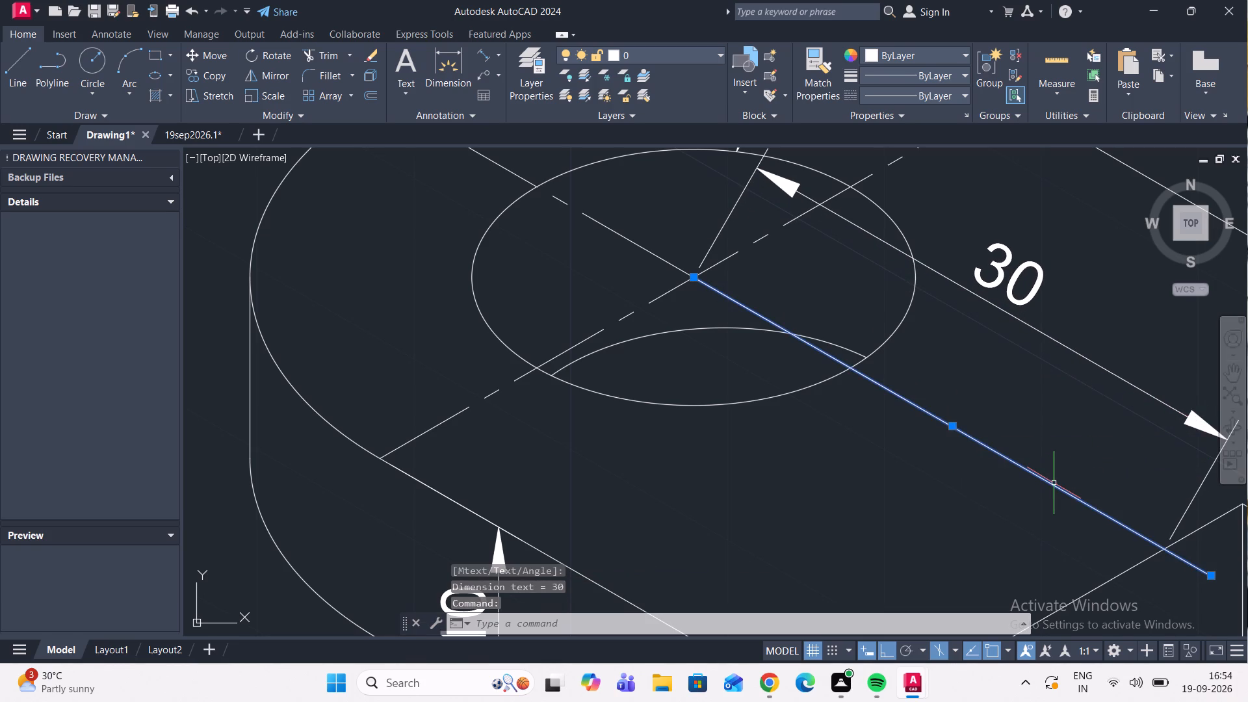
right_click(1023, 521)
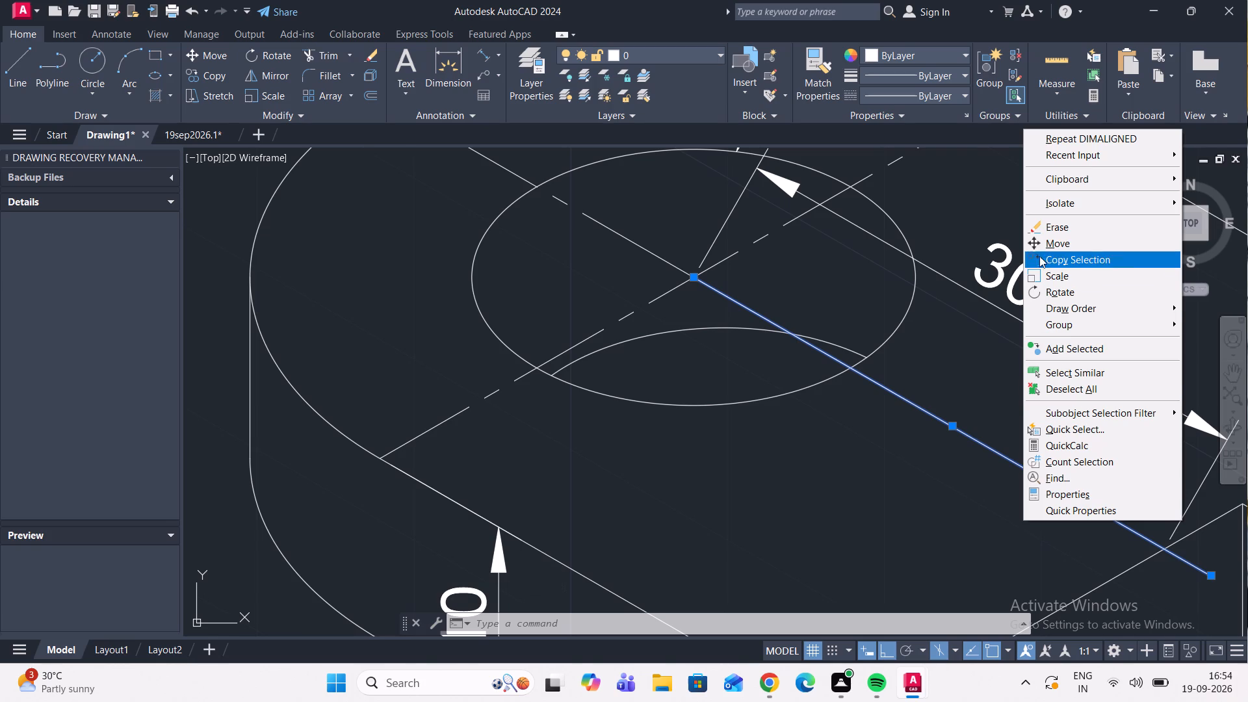
left_click(1059, 231)
Oblique the 30 dimension on the upper arm parallel to the arm's inner end edge, picking that edge's two corners for the angle.
scroll(1003, 353, "down", 1)
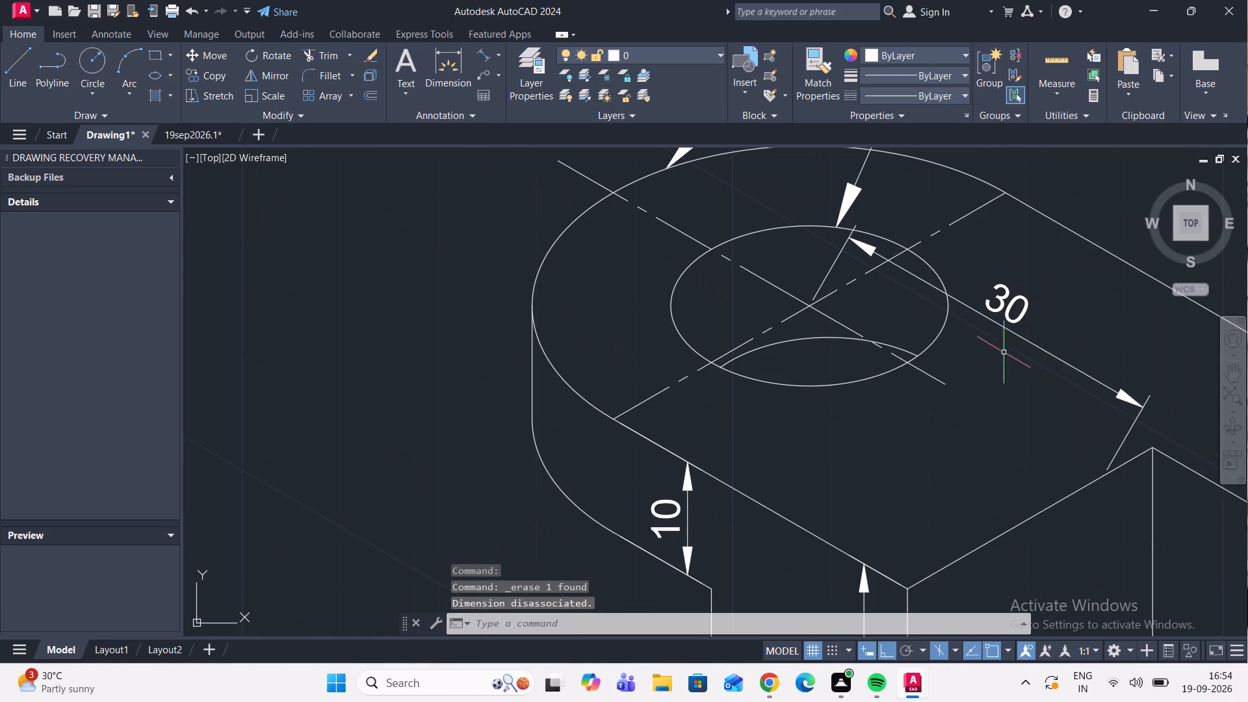
left_click(1061, 357)
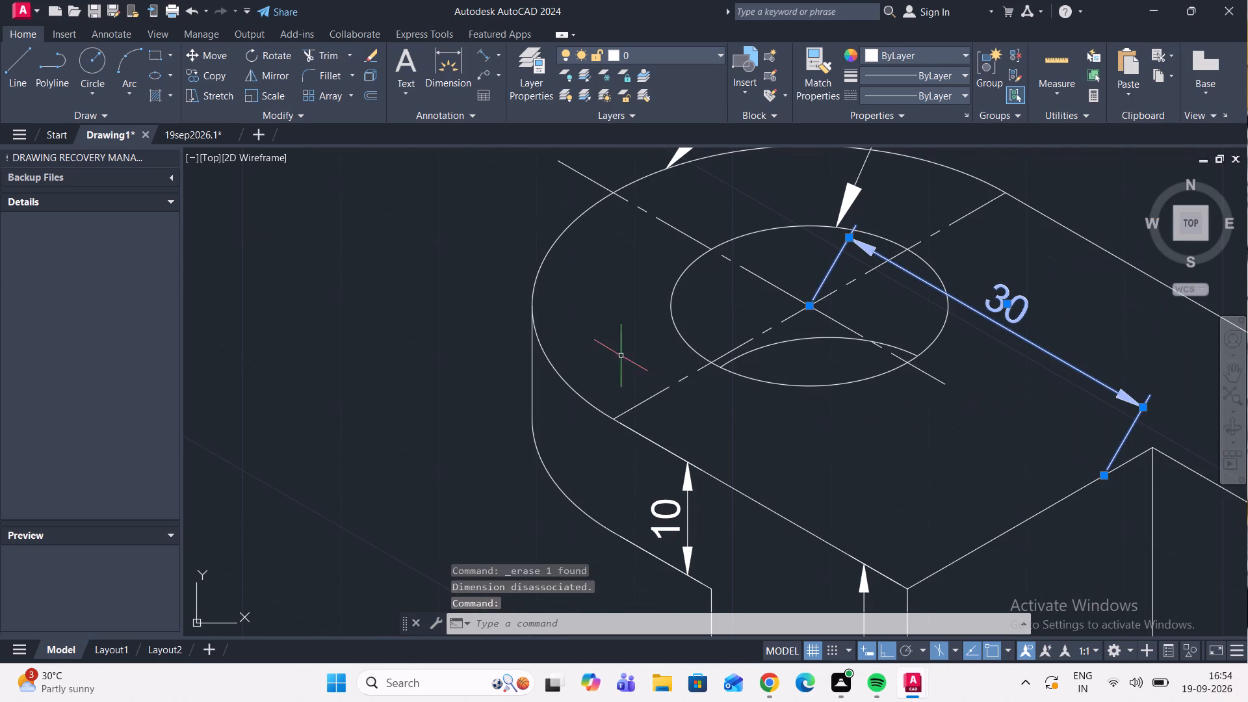
left_click(172, 38)
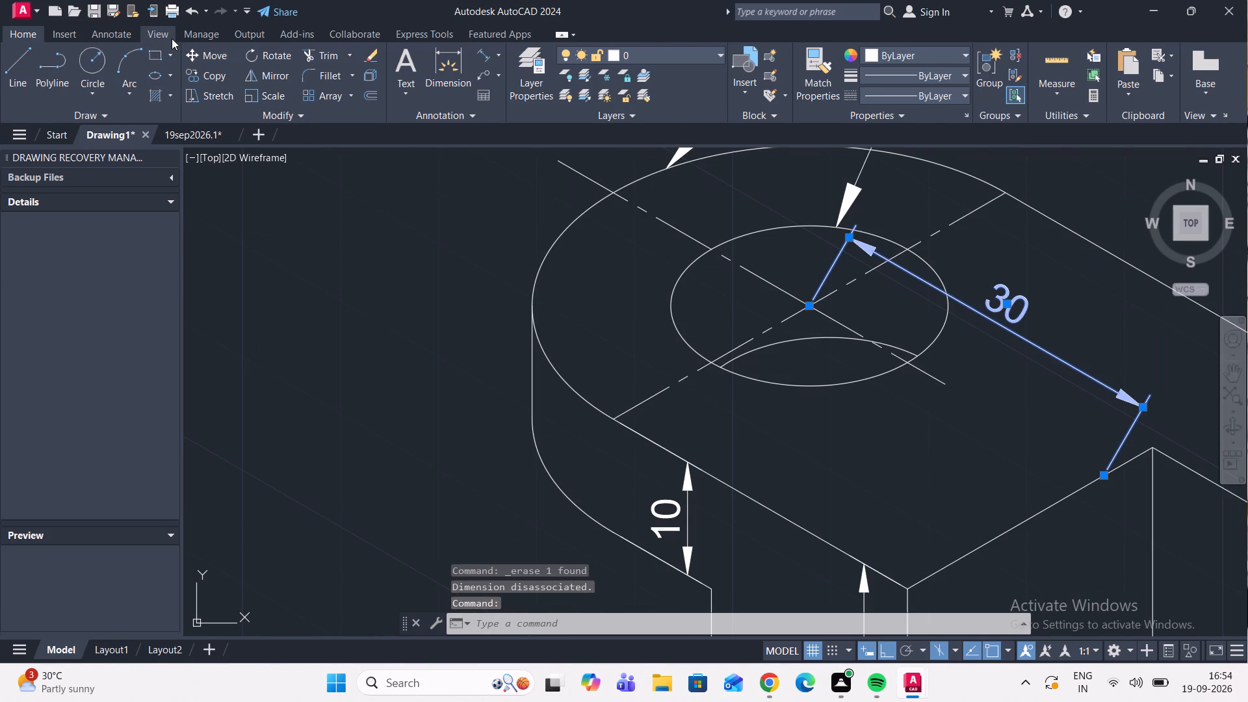
left_click(120, 36)
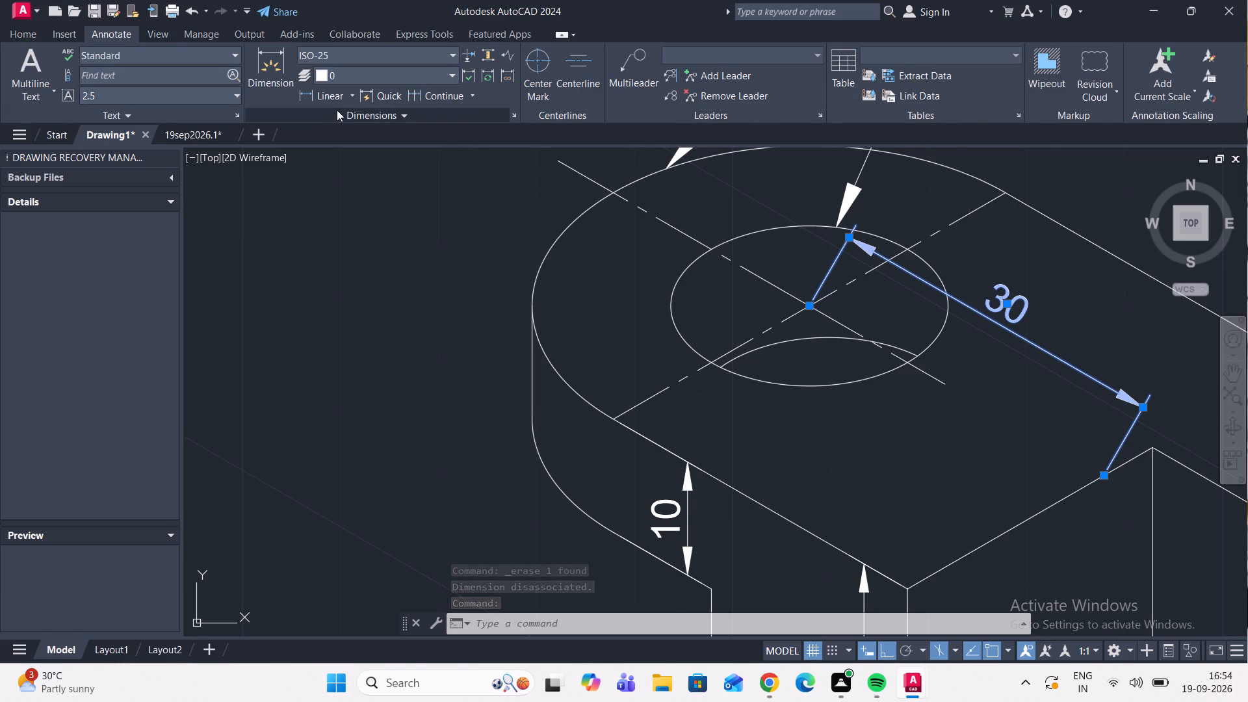
left_click(376, 115)
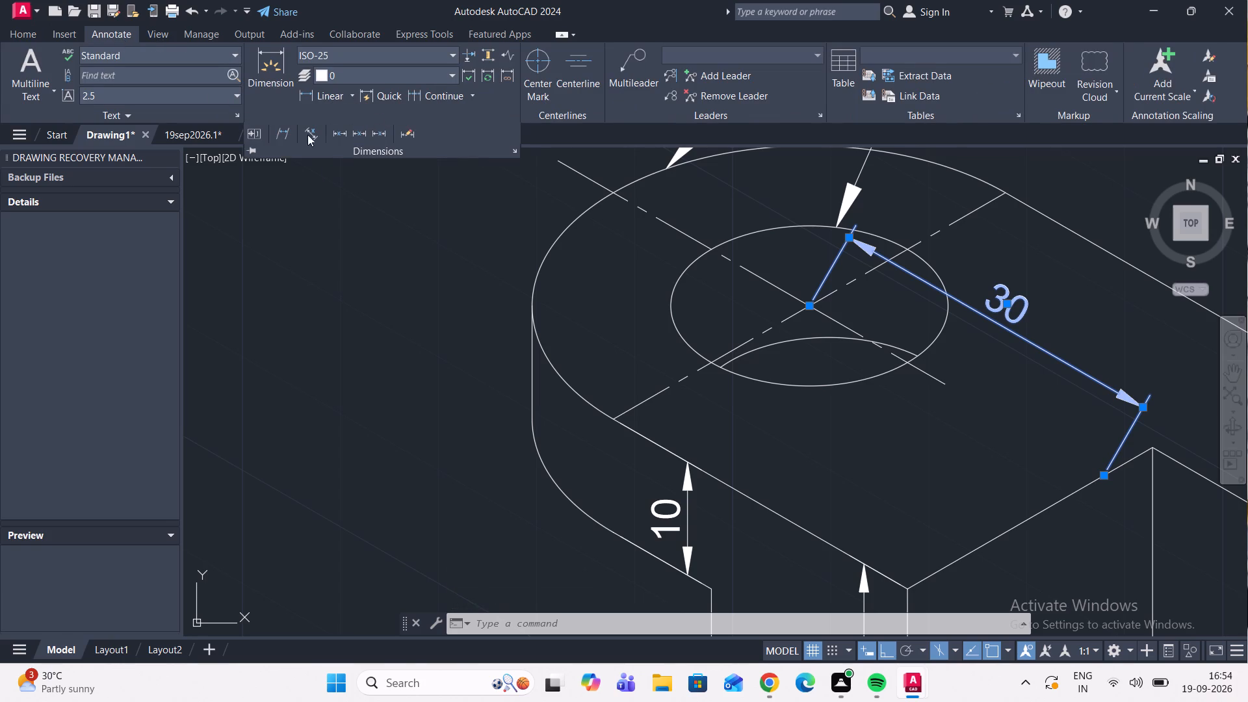
left_click(280, 131)
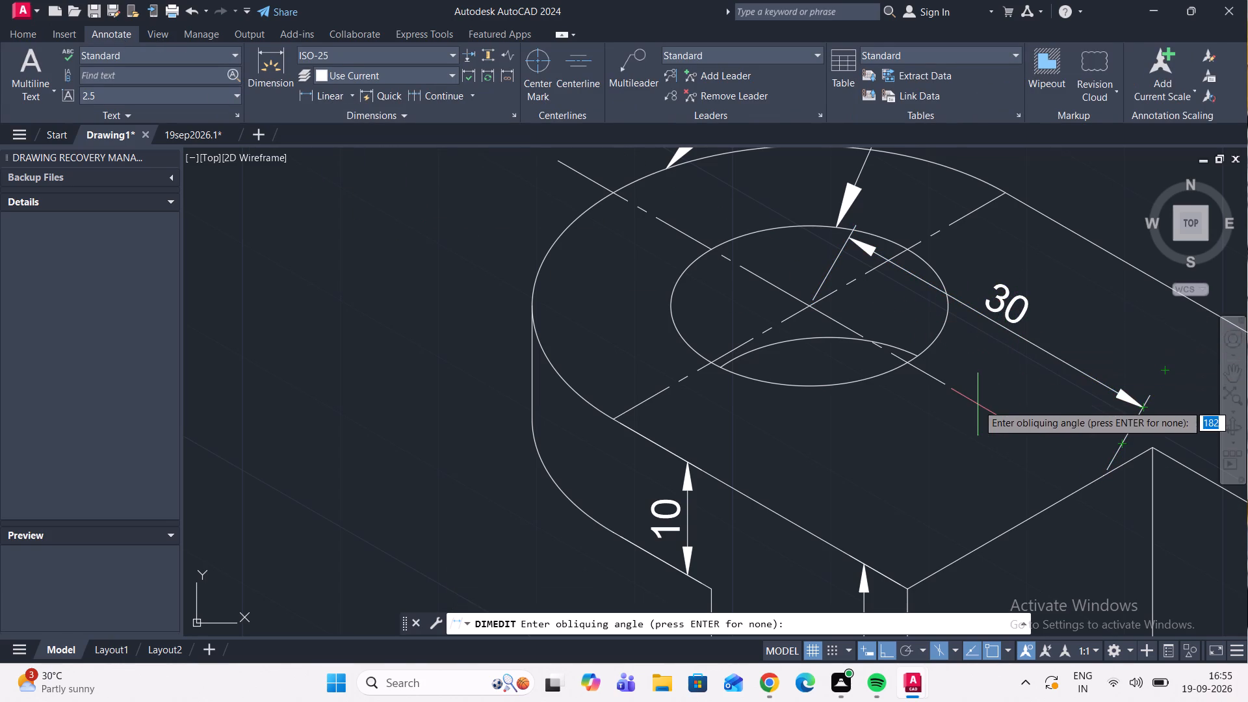
scroll(978, 404, "down", 1)
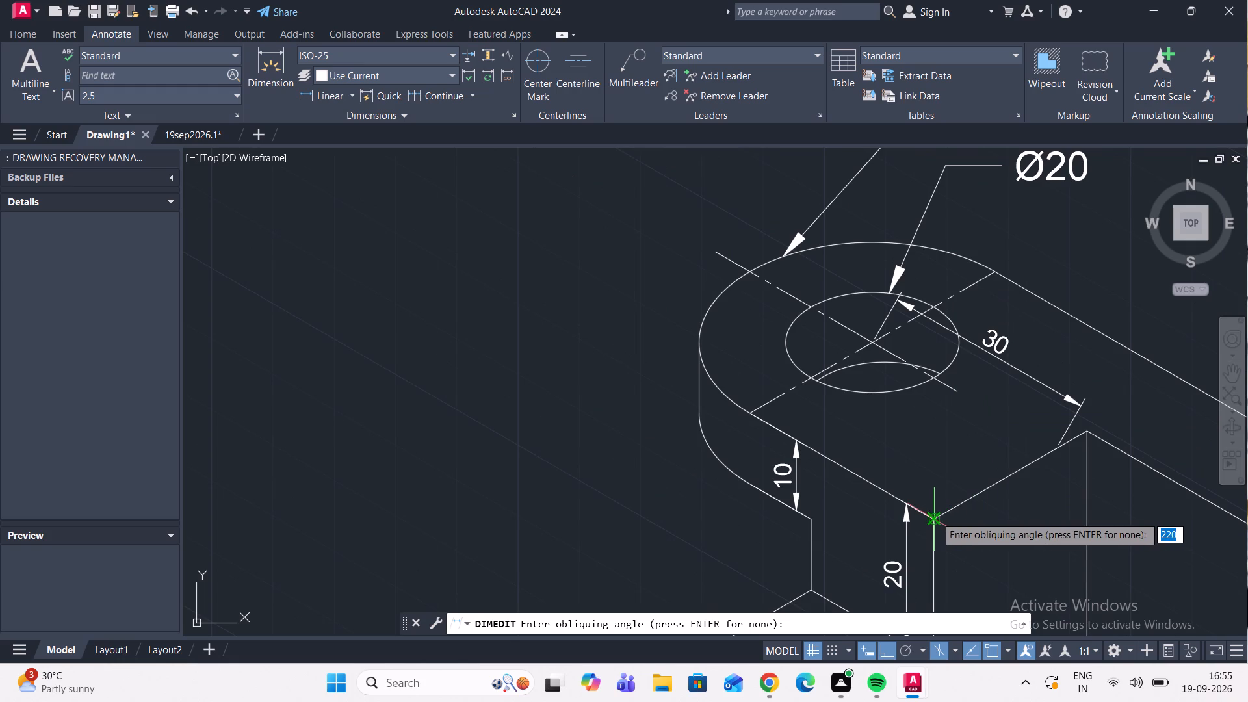
left_click(935, 516)
left_click(1080, 430)
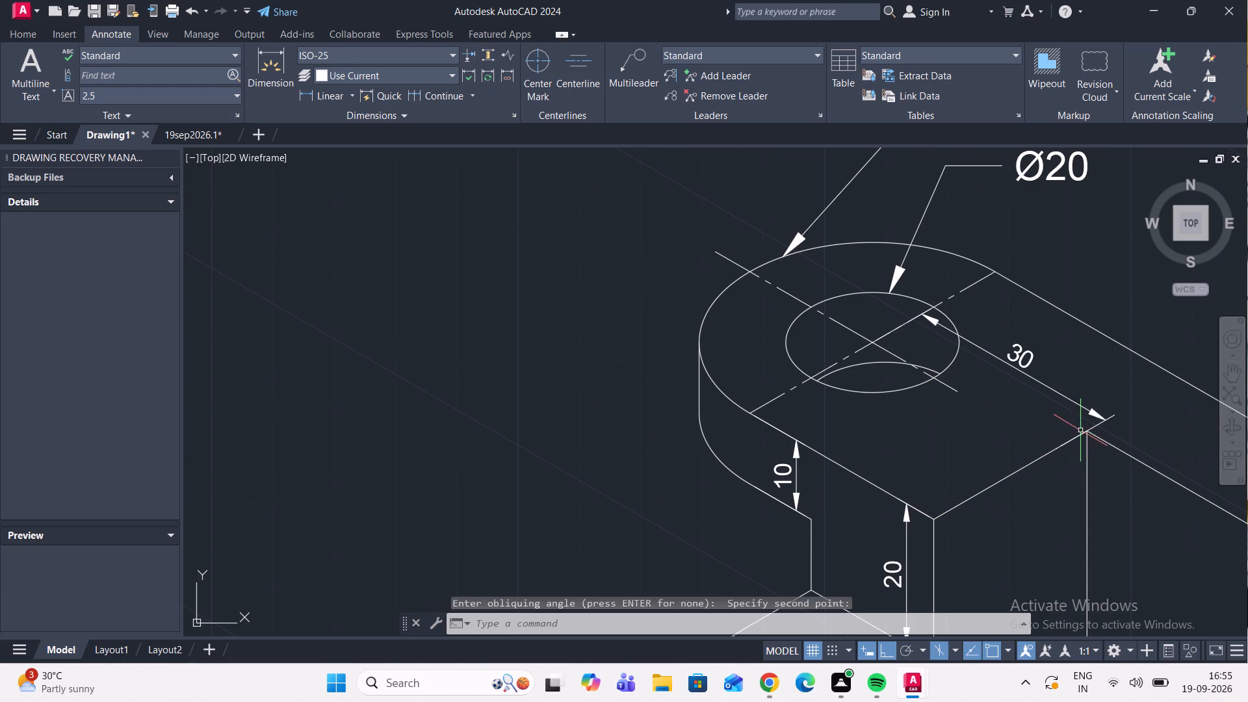
Stretch the upper arm's 30 dimension line farther out from the hole centre, towards the arm's long back edge.
scroll(1060, 383, "up", 1)
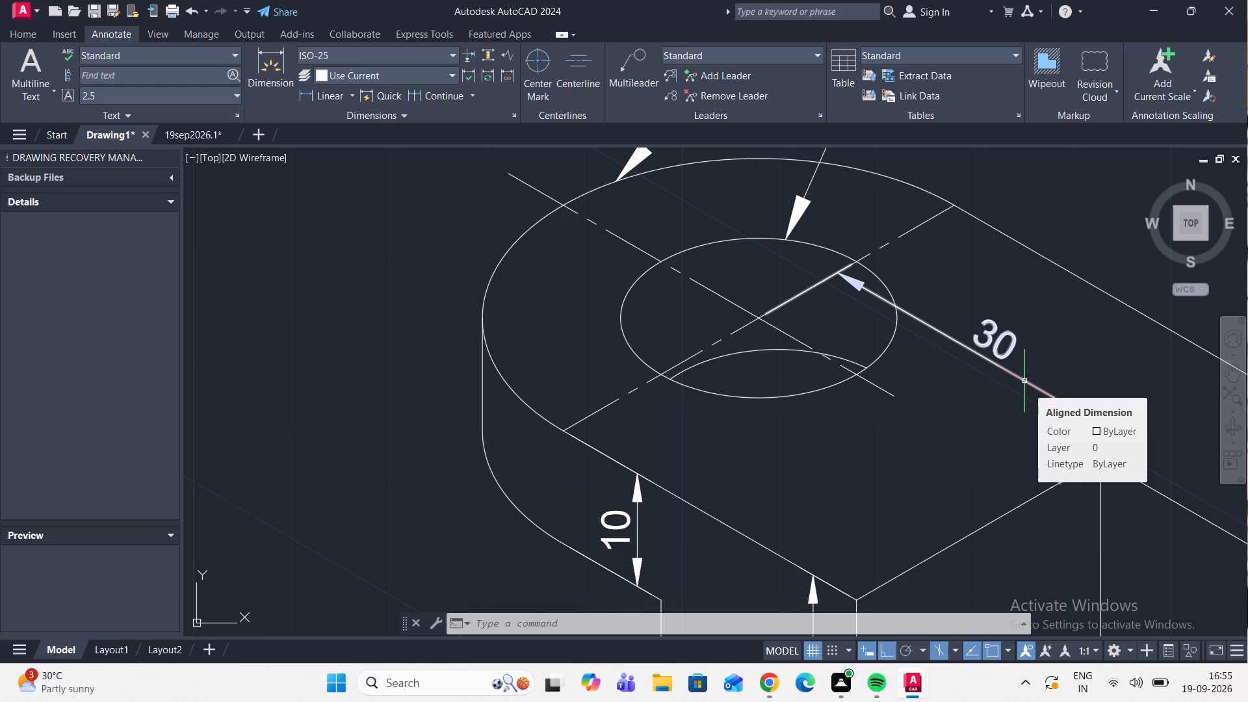
scroll(1028, 373, "up", 1)
left_click(985, 325)
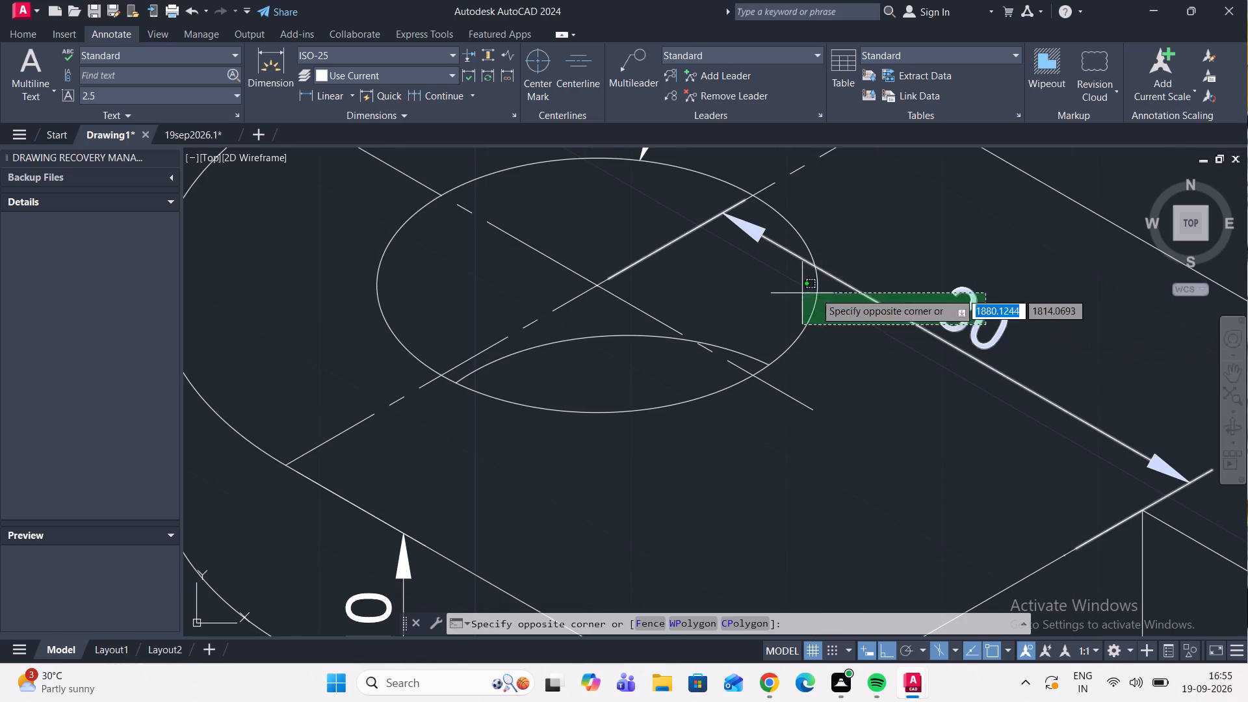
left_click(896, 339)
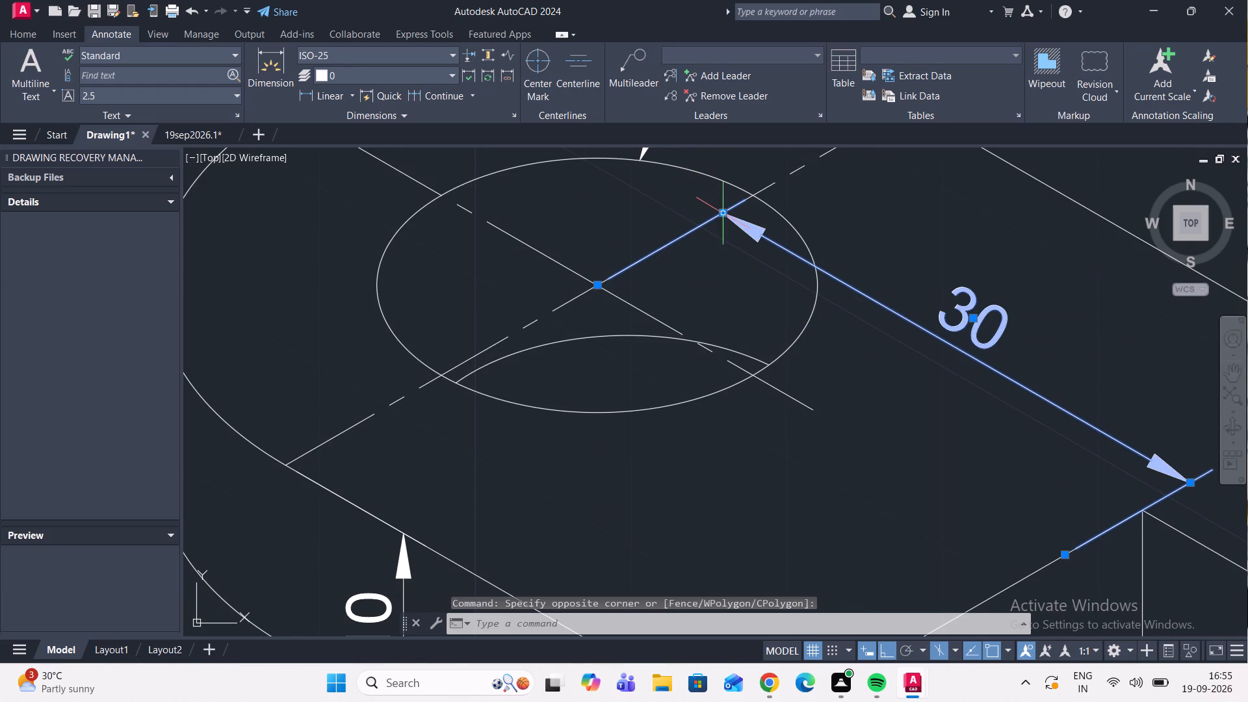
left_click(723, 211)
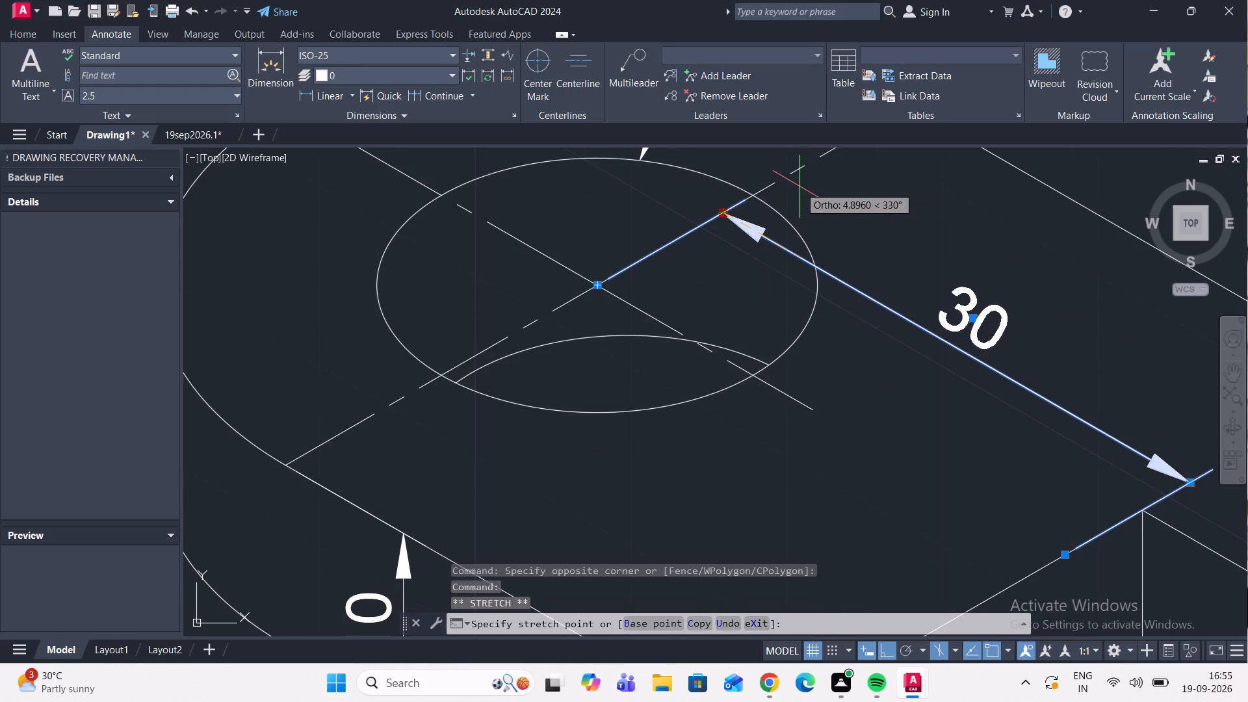
scroll(792, 194, "down", 1)
left_click(798, 188)
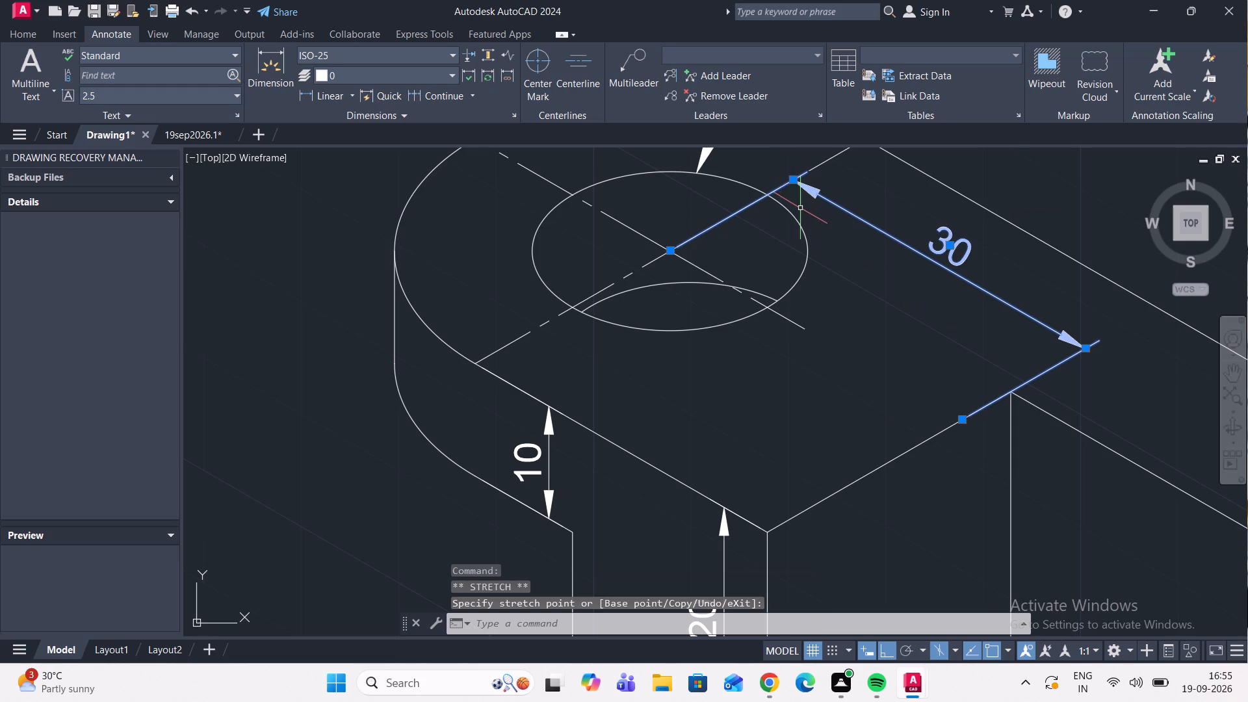
key("Escape")
Examine the whole bracket, from the upper arm to the base, to check its dimensions and callouts.
scroll(842, 238, "down", 5)
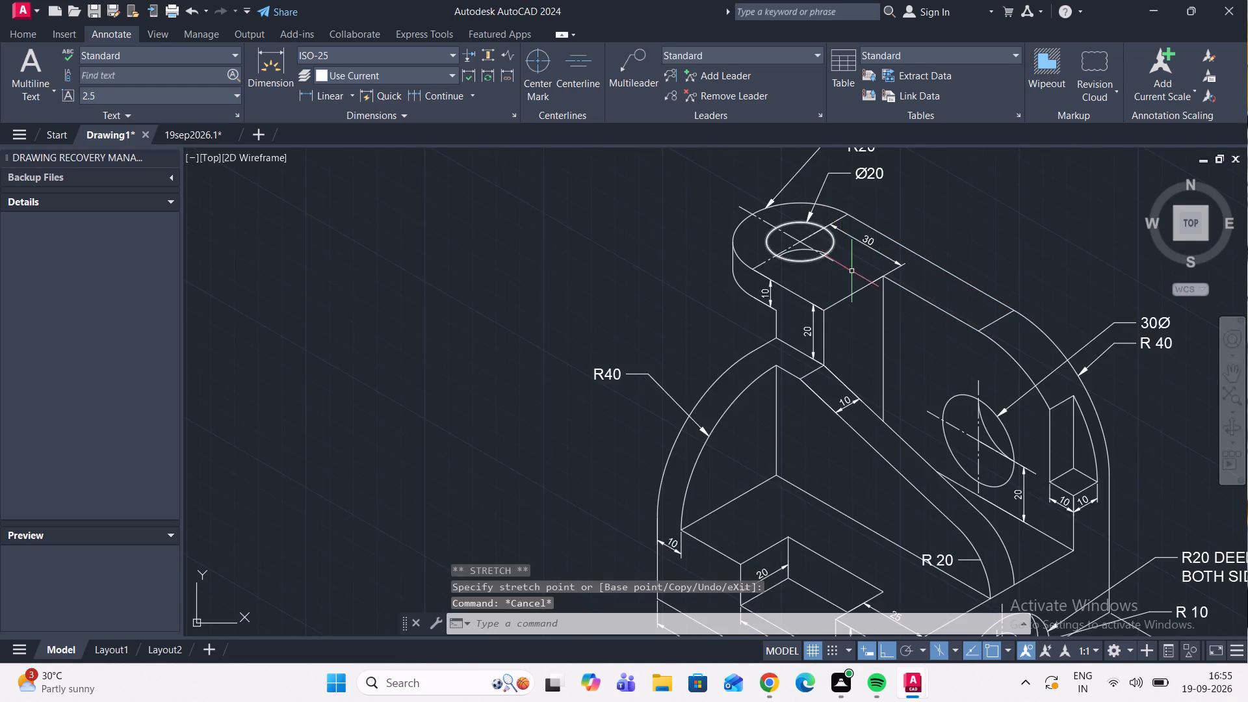
scroll(868, 283, "down", 2)
scroll(893, 354, "up", 2)
scroll(900, 374, "down", 4)
scroll(894, 382, "up", 3)
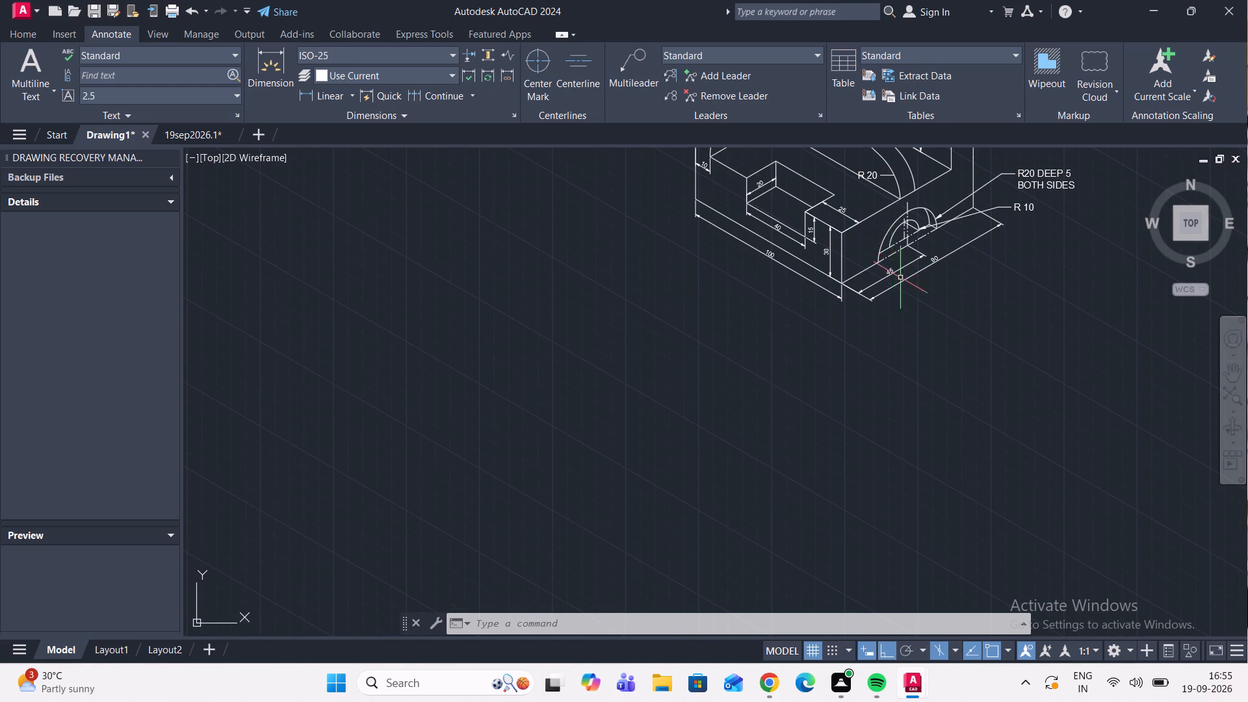
scroll(902, 279, "down", 2)
middle_click_drag(906, 305, 938, 374)
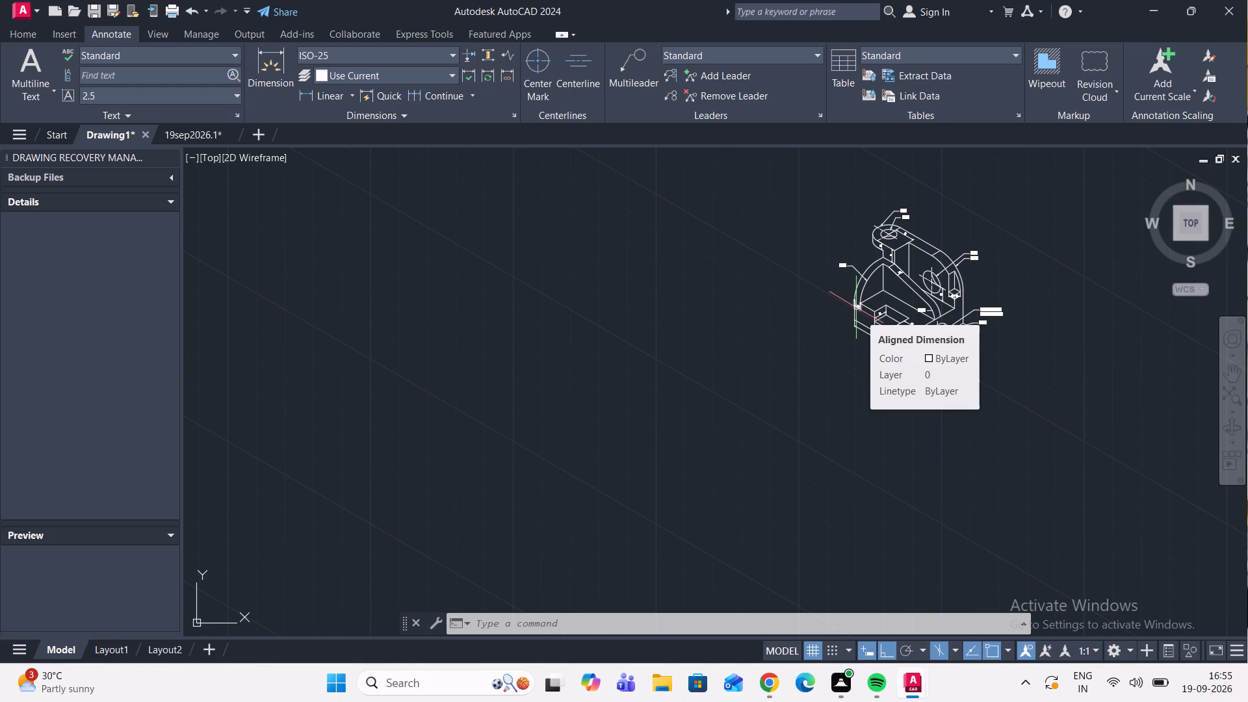
scroll(899, 331, "down", 1)
scroll(898, 305, "up", 4)
scroll(890, 333, "down", 2)
middle_click_drag(855, 393, 599, 447)
scroll(614, 369, "up", 1)
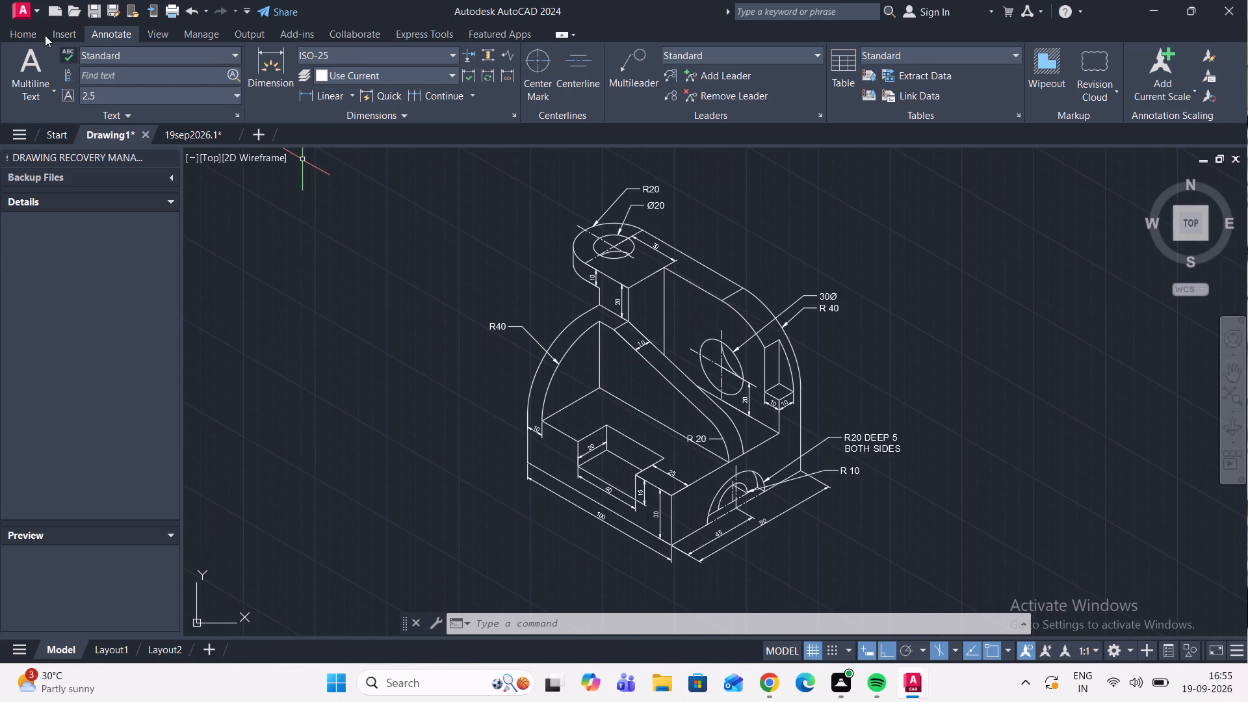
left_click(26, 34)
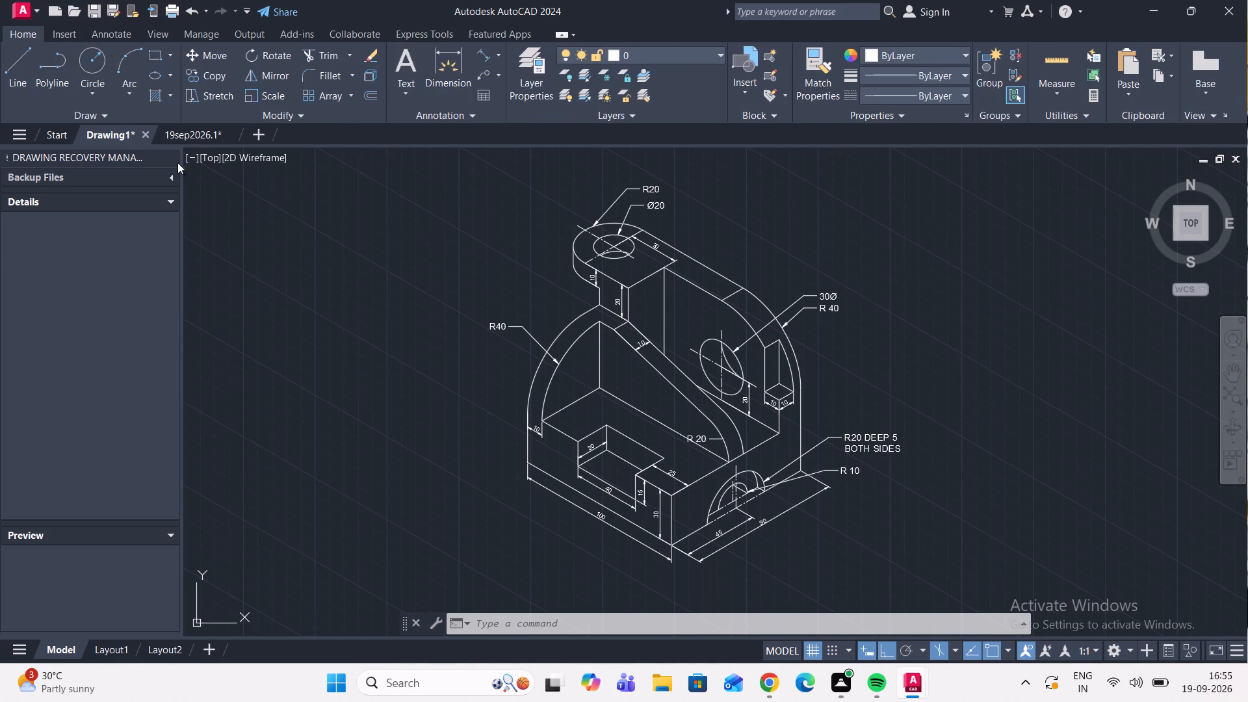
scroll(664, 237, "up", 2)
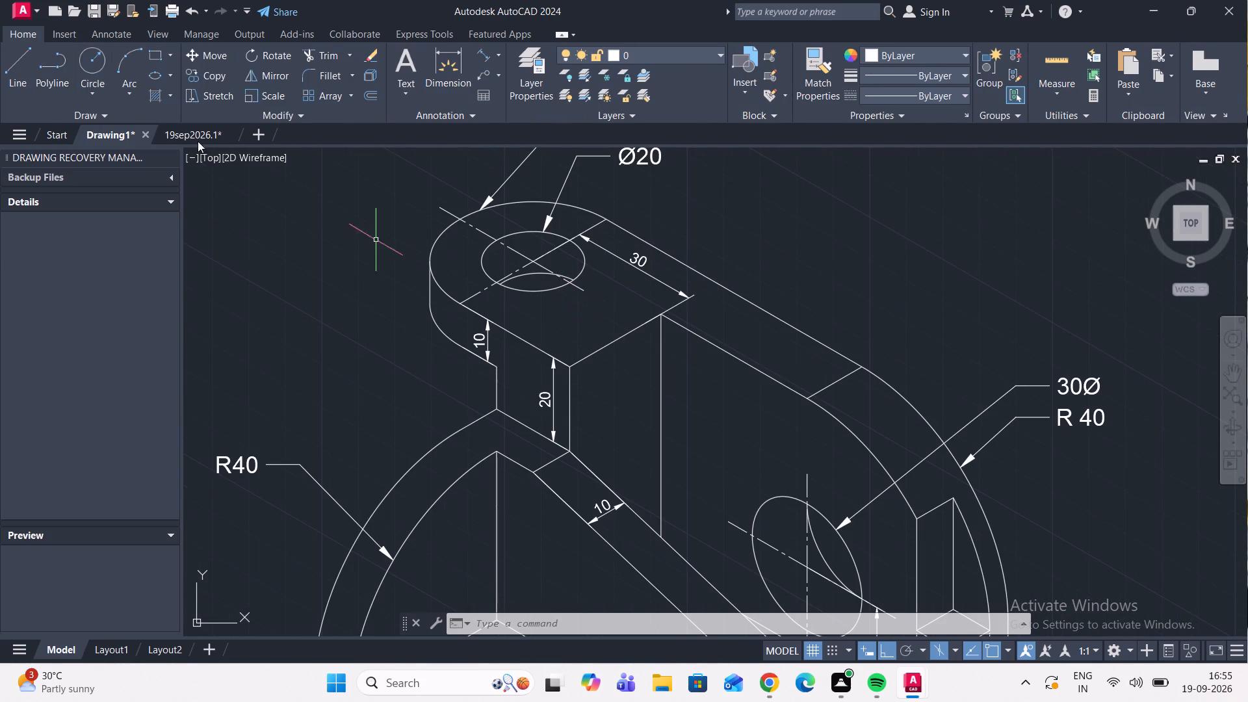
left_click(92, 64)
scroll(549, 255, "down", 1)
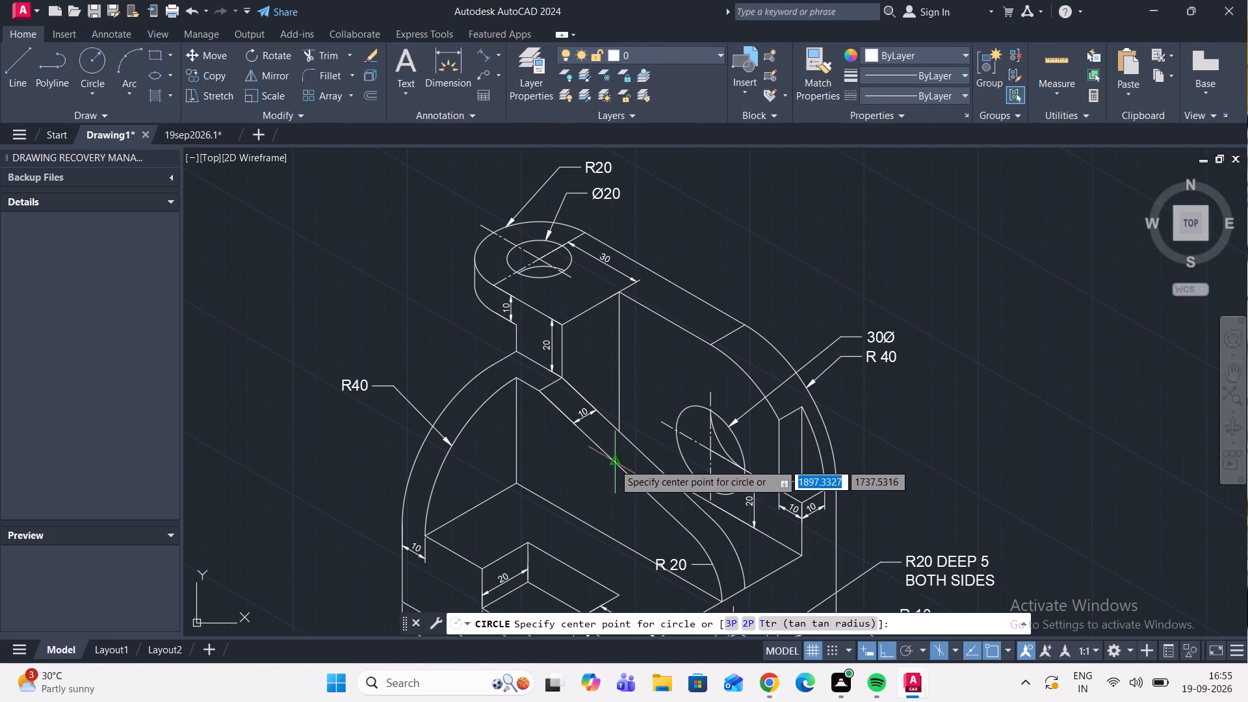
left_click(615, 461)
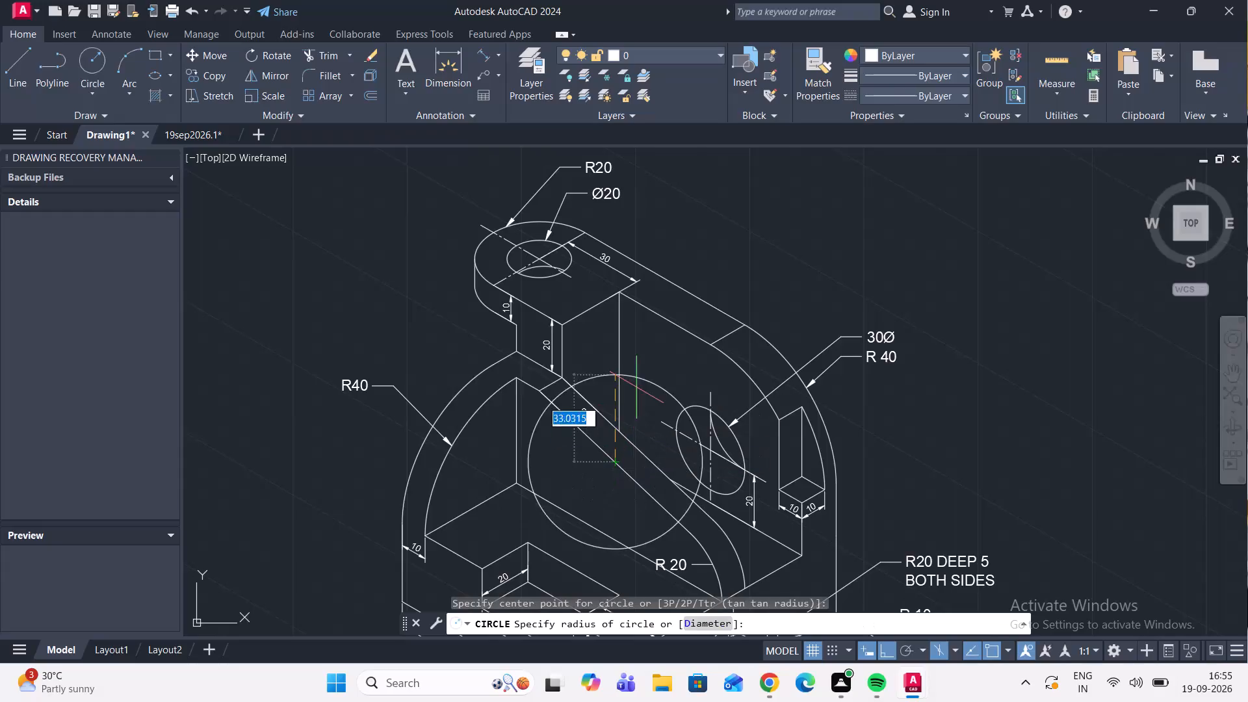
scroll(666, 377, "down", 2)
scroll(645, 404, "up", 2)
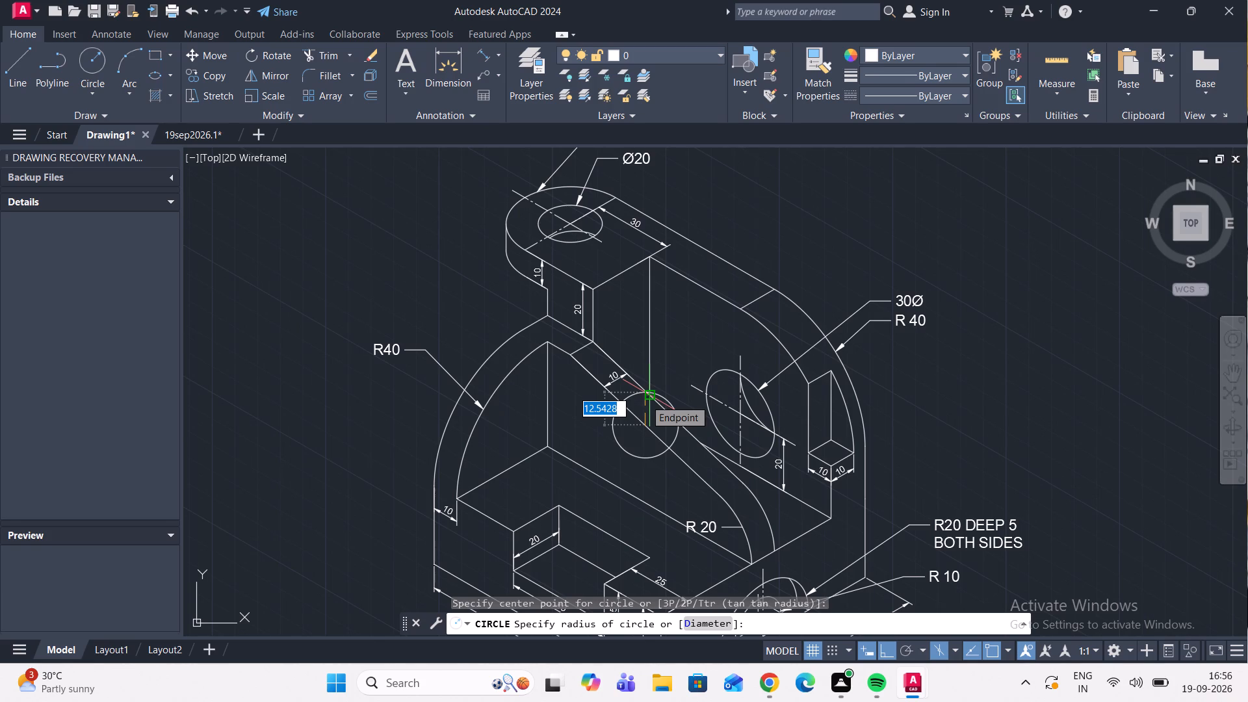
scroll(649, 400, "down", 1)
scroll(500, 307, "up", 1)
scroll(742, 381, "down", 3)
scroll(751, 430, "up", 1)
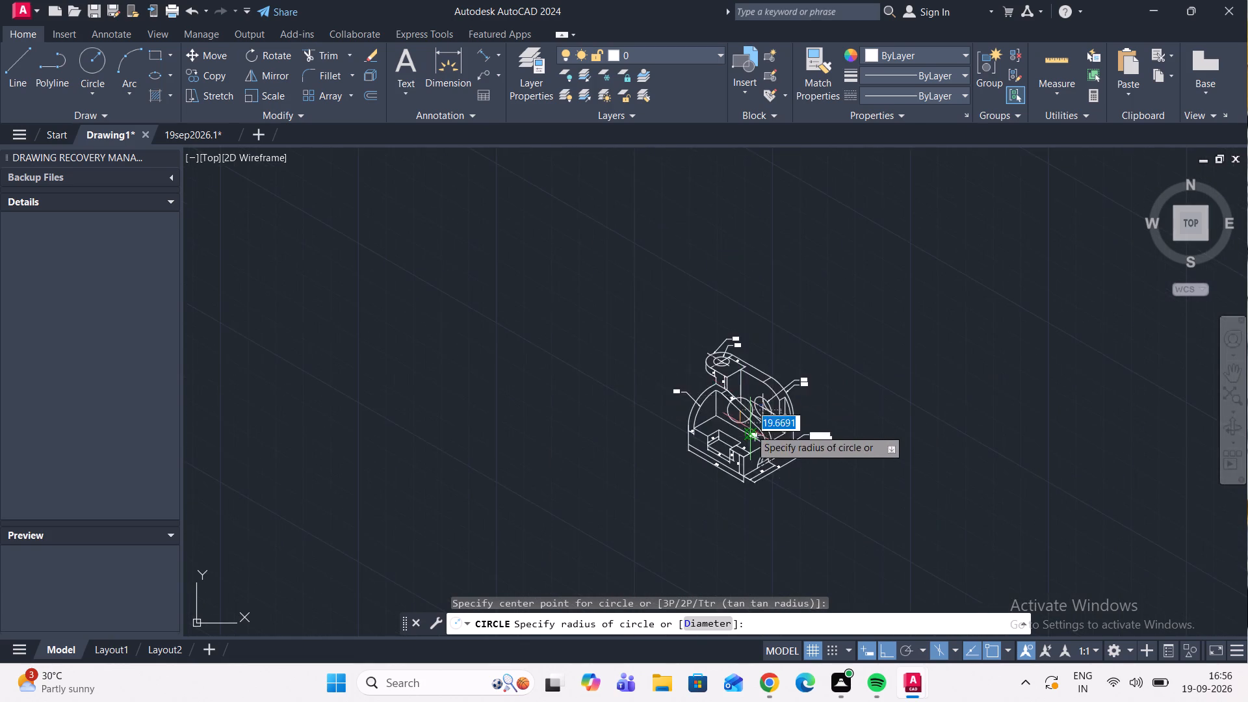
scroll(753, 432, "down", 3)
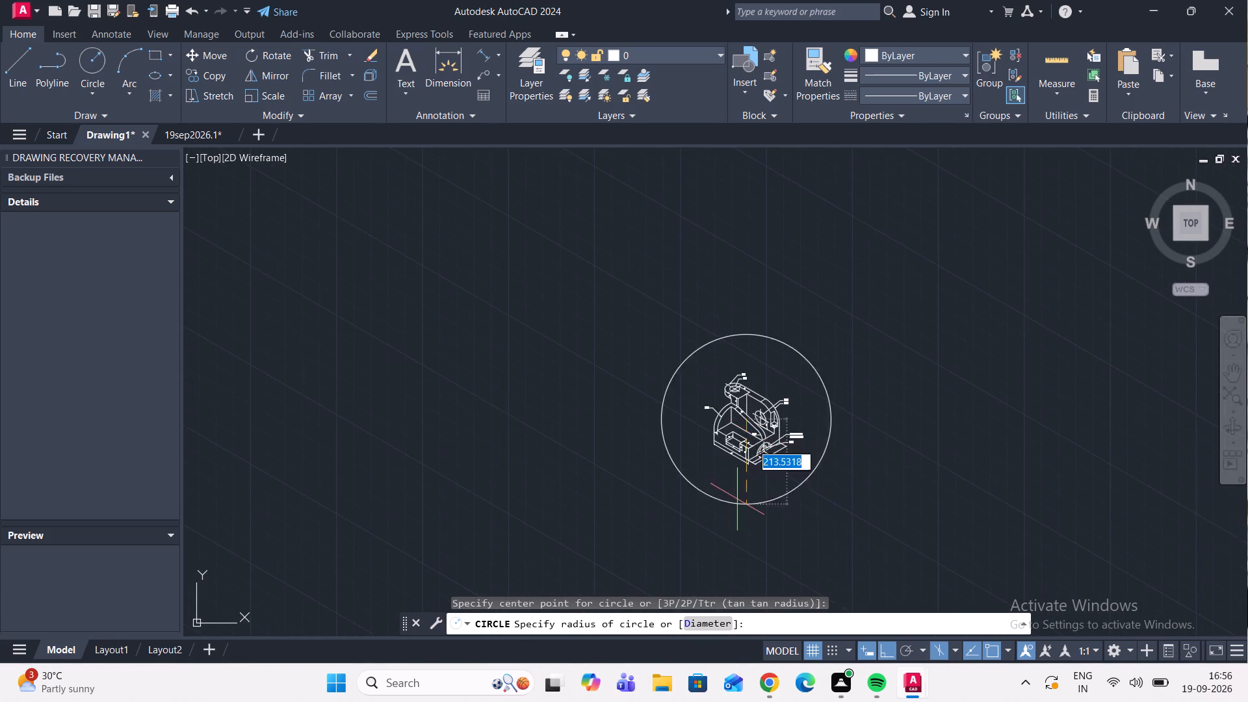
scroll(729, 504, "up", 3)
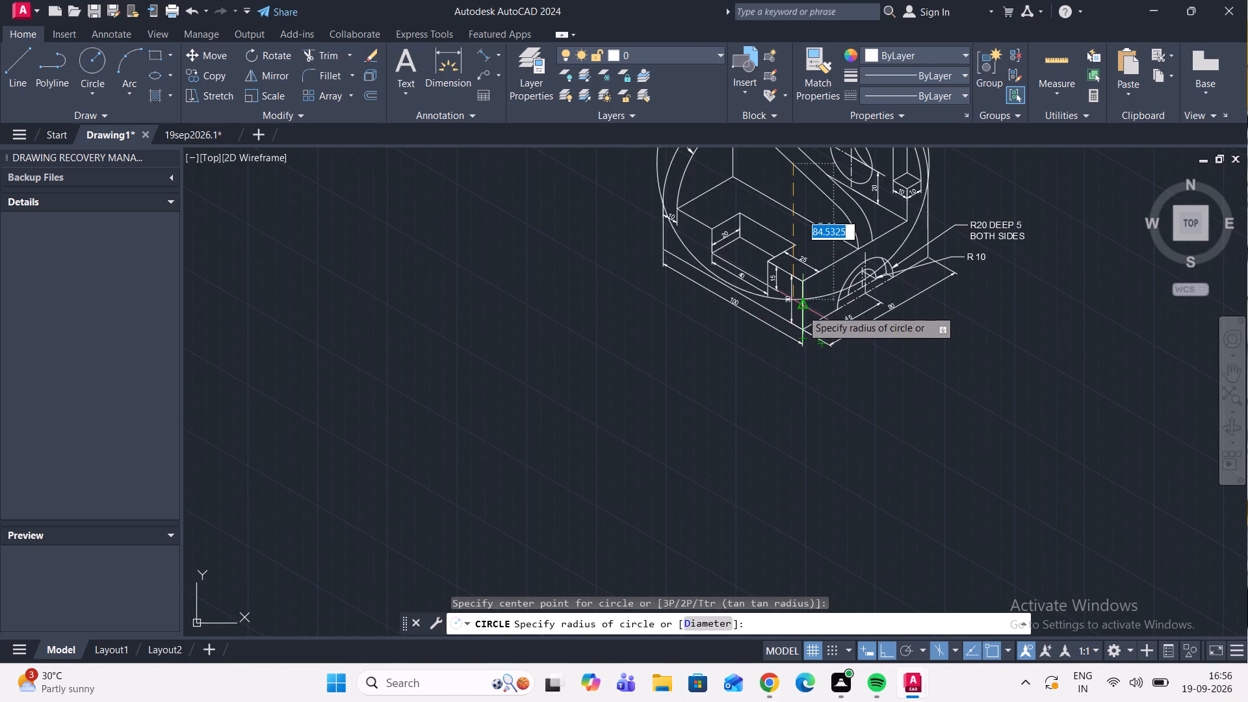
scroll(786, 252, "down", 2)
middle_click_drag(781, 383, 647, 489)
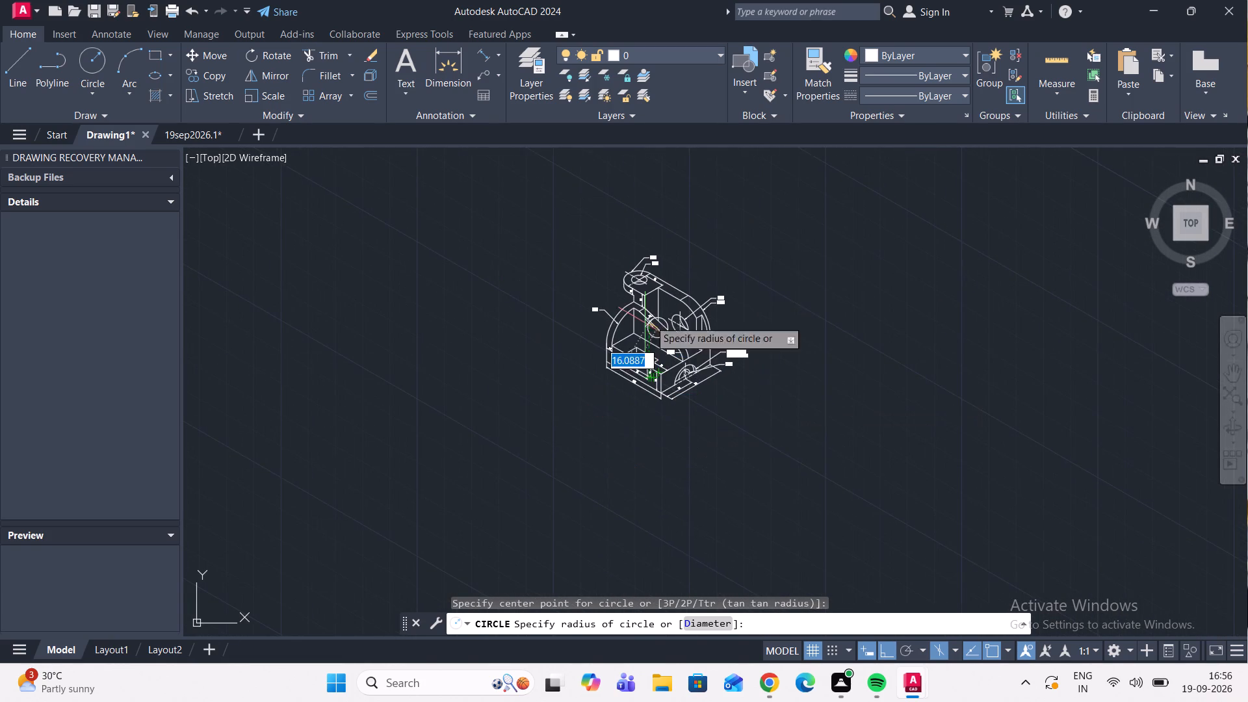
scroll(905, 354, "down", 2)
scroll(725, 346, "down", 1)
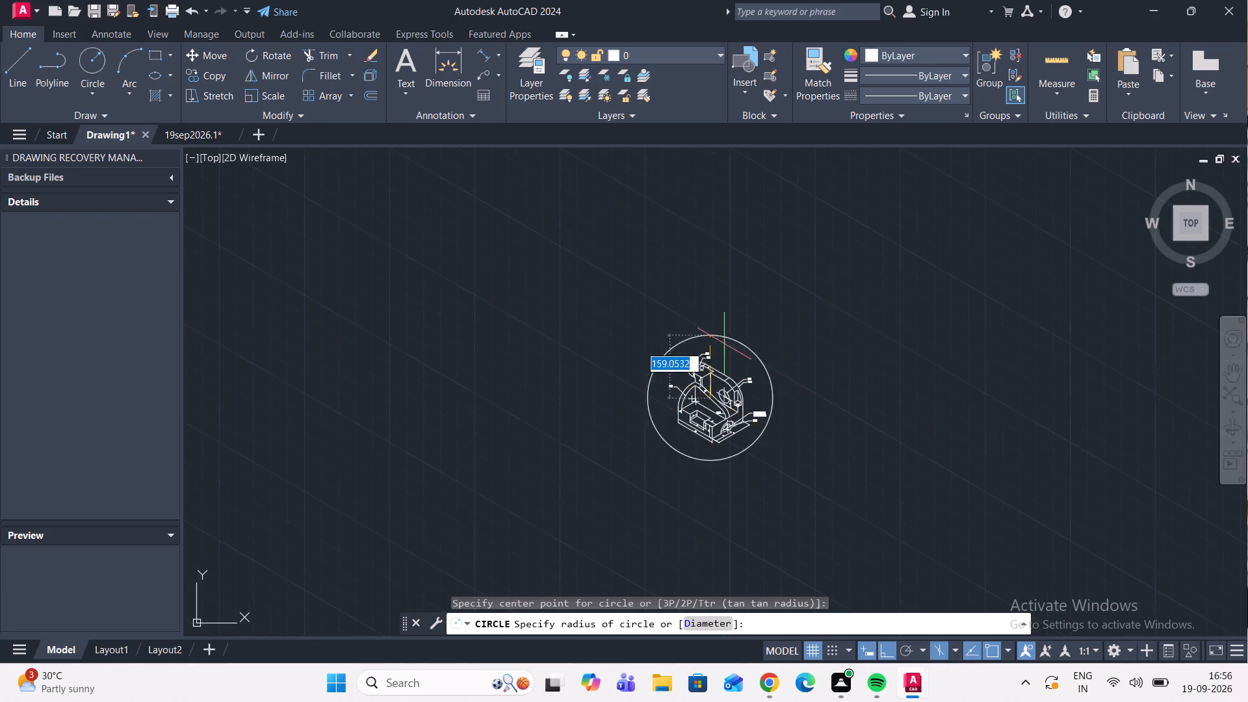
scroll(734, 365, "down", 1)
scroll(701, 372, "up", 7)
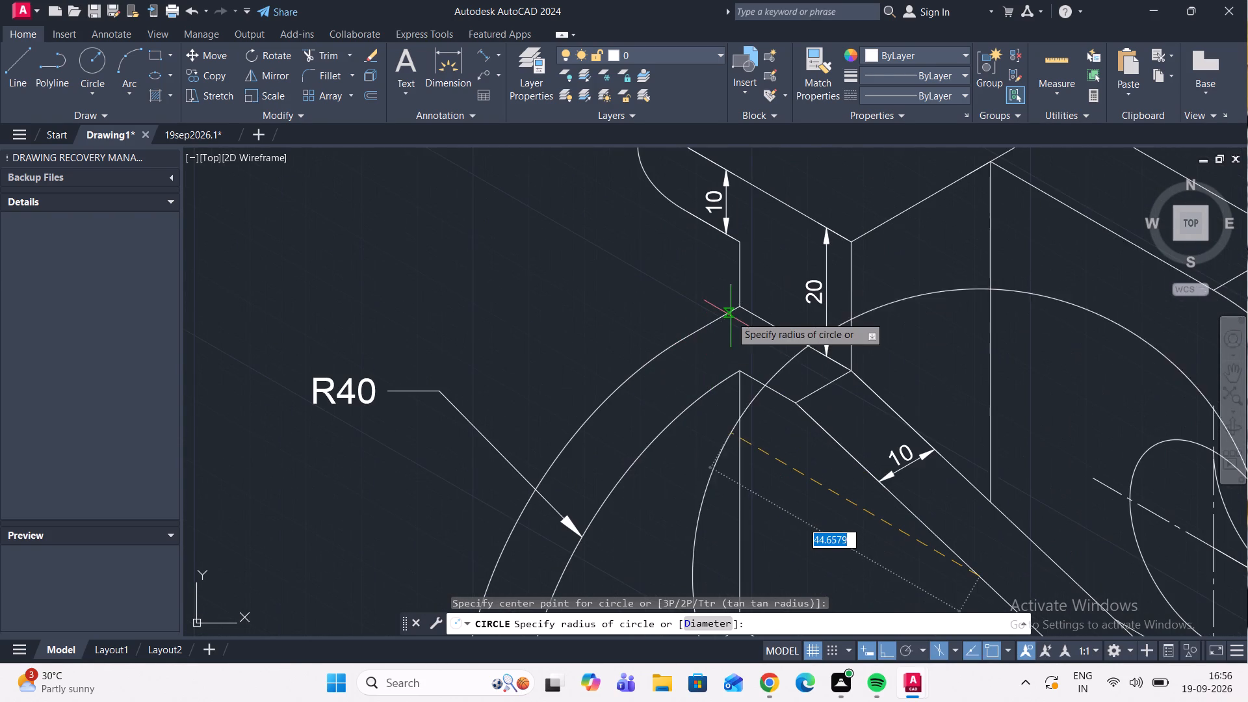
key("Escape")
Examine the dimensions and callouts around the base, its rectangular notch and arched recess, and the overall bracket for missing annotations.
scroll(730, 286, "down", 3)
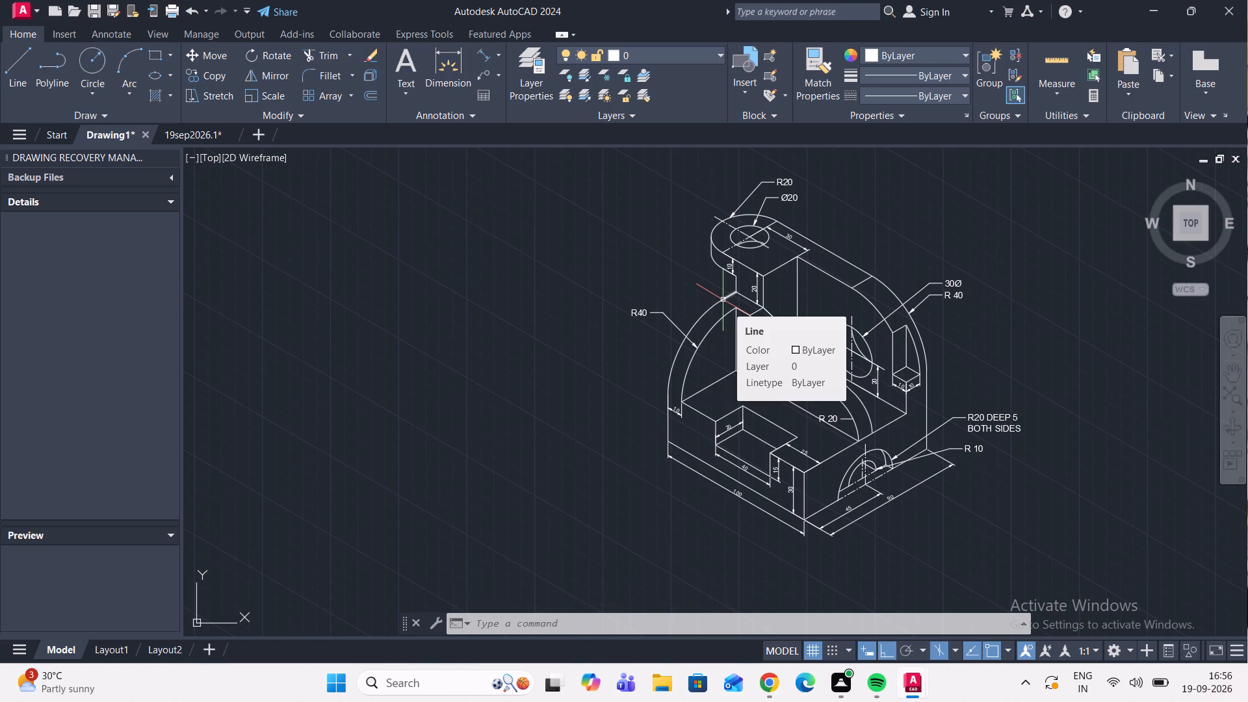
scroll(924, 385, "up", 1)
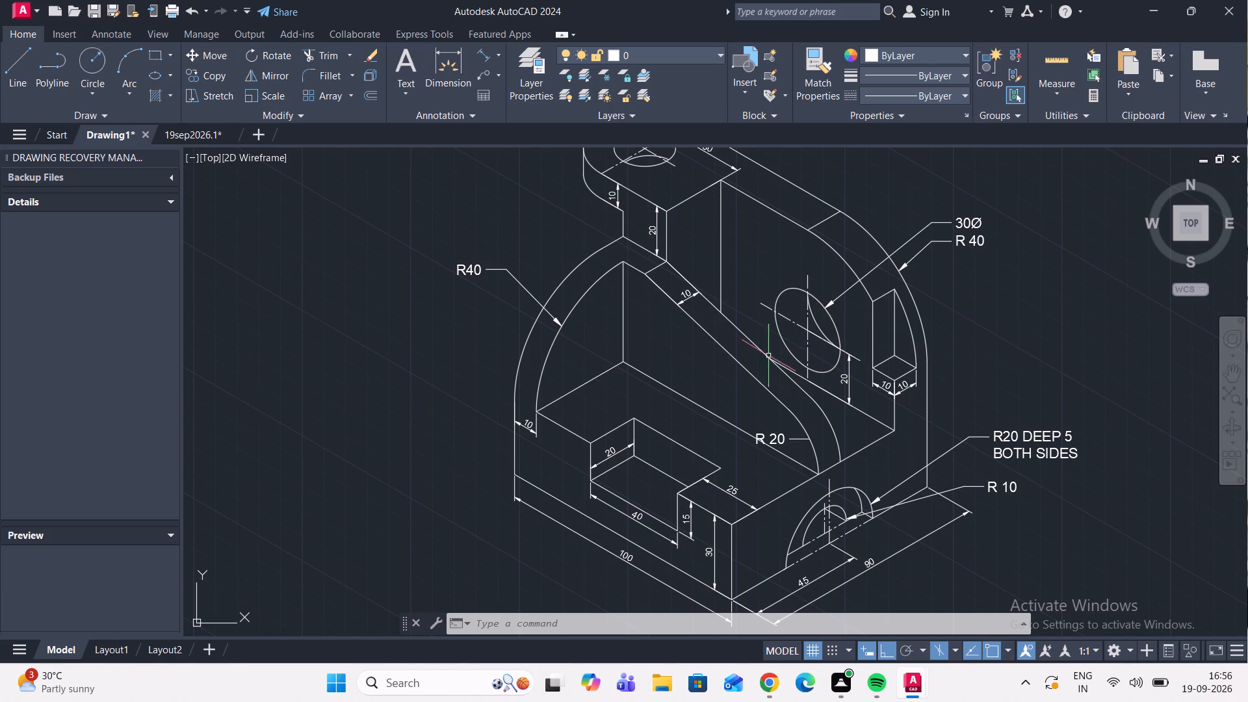
middle_click_drag(759, 345, 783, 243)
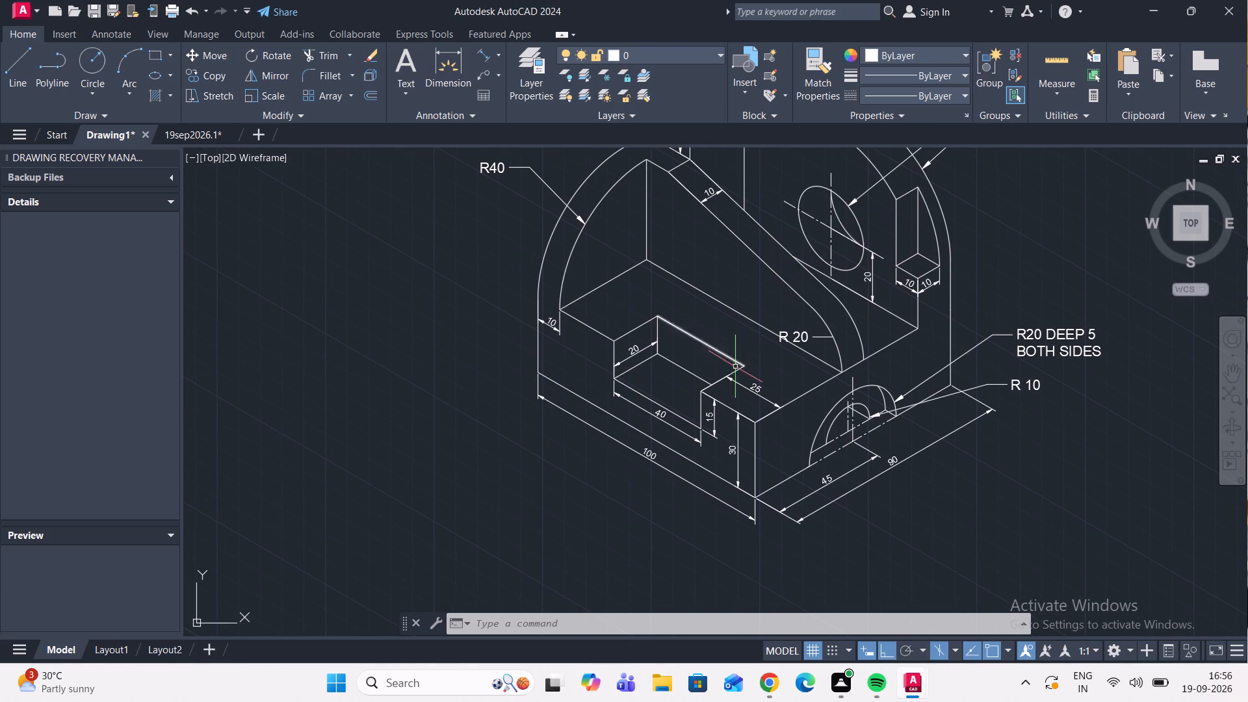
middle_click_drag(743, 382, 740, 334)
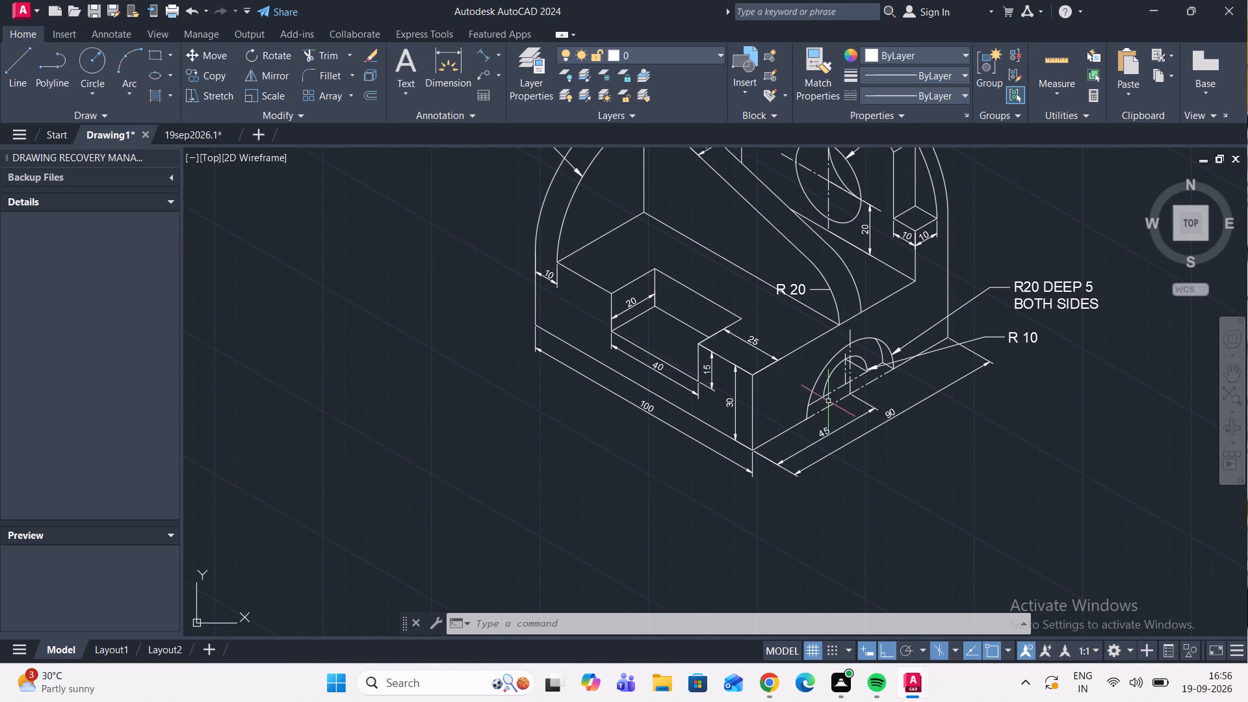
scroll(821, 399, "up", 1)
middle_click_drag(820, 401, 960, 513)
middle_click_drag(770, 383, 924, 456)
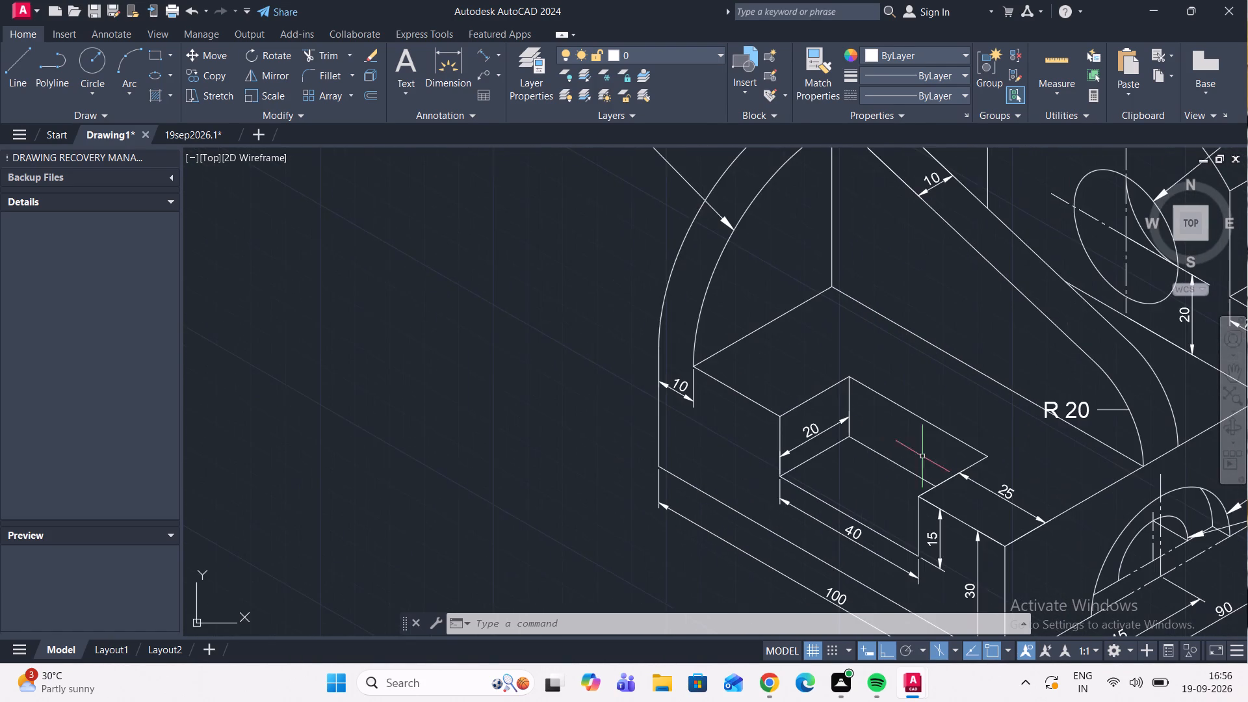
scroll(827, 351, "down", 1)
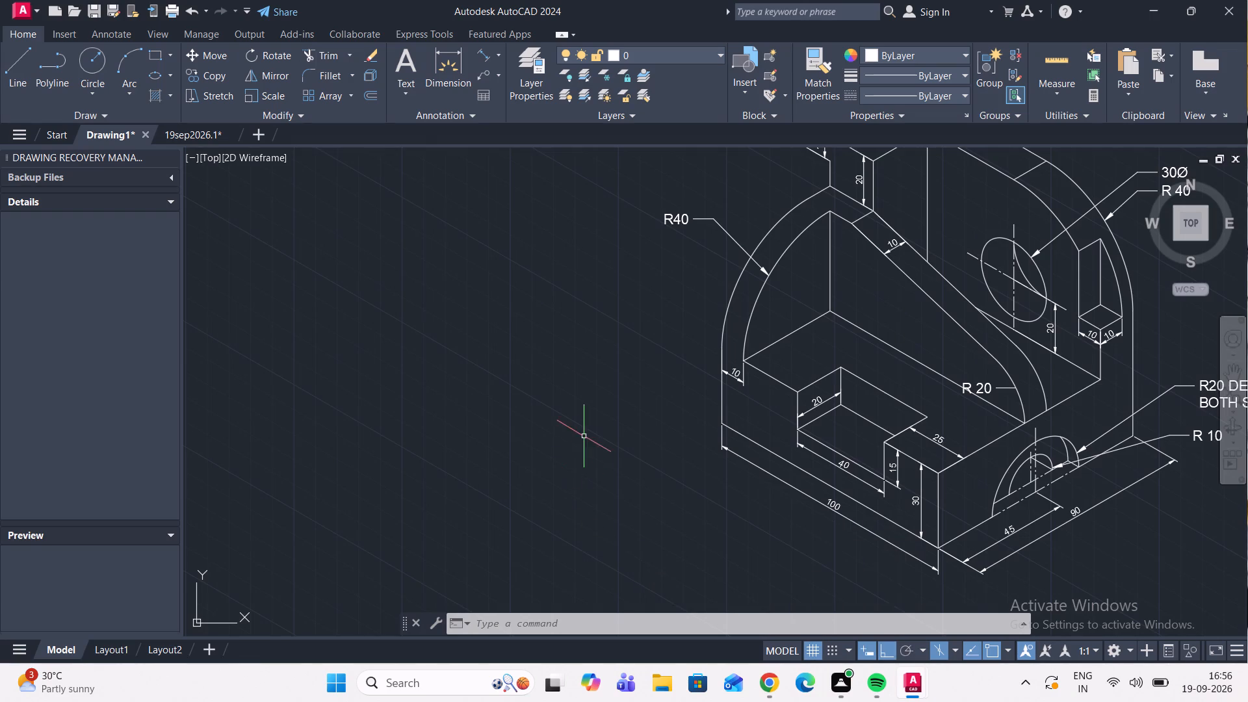
scroll(587, 430, "down", 2)
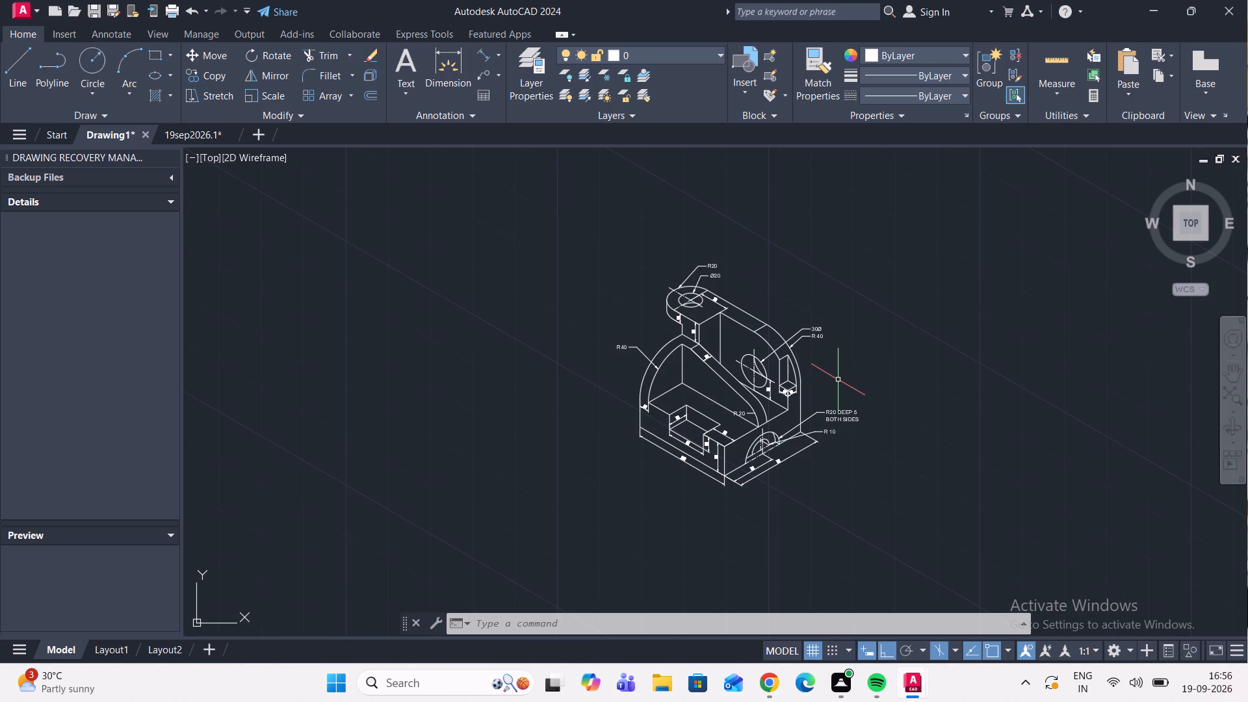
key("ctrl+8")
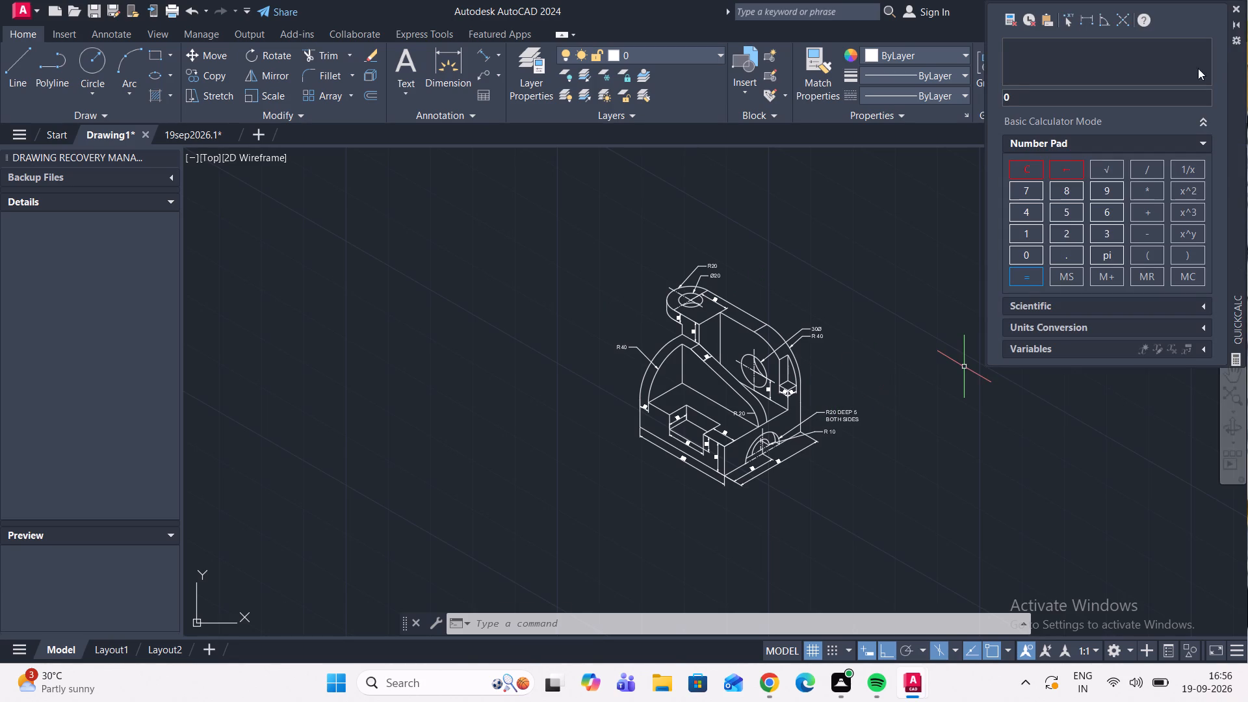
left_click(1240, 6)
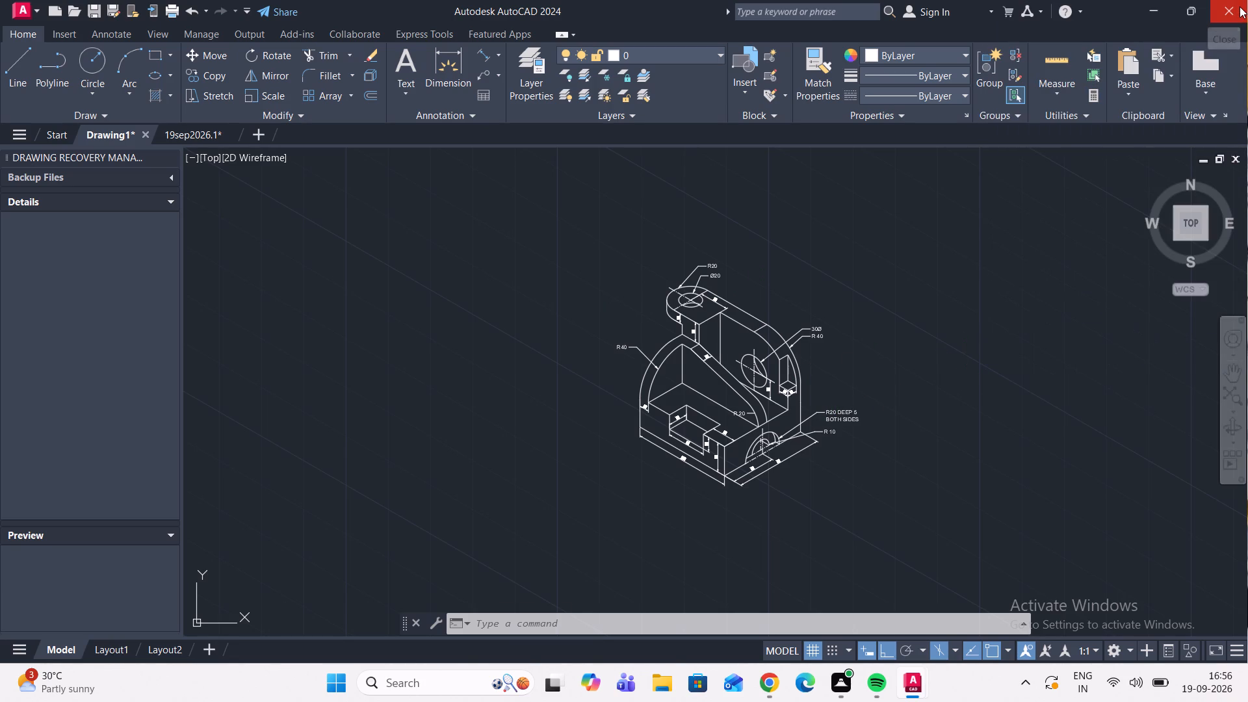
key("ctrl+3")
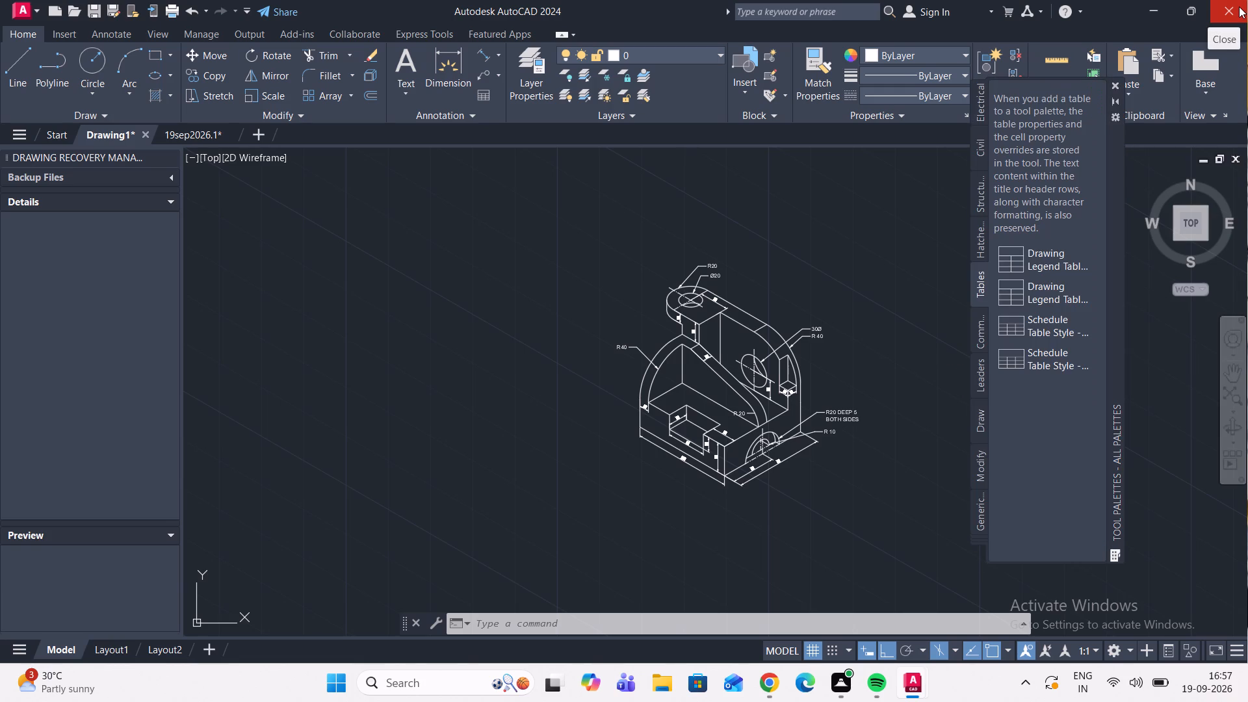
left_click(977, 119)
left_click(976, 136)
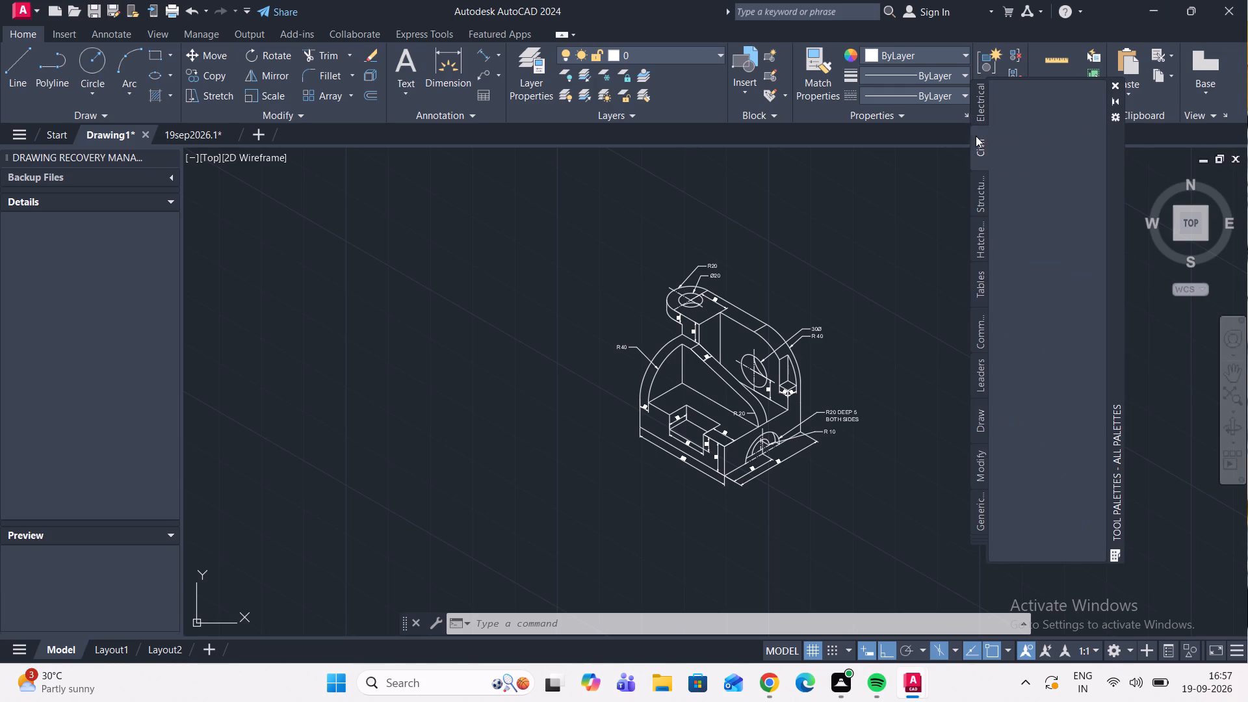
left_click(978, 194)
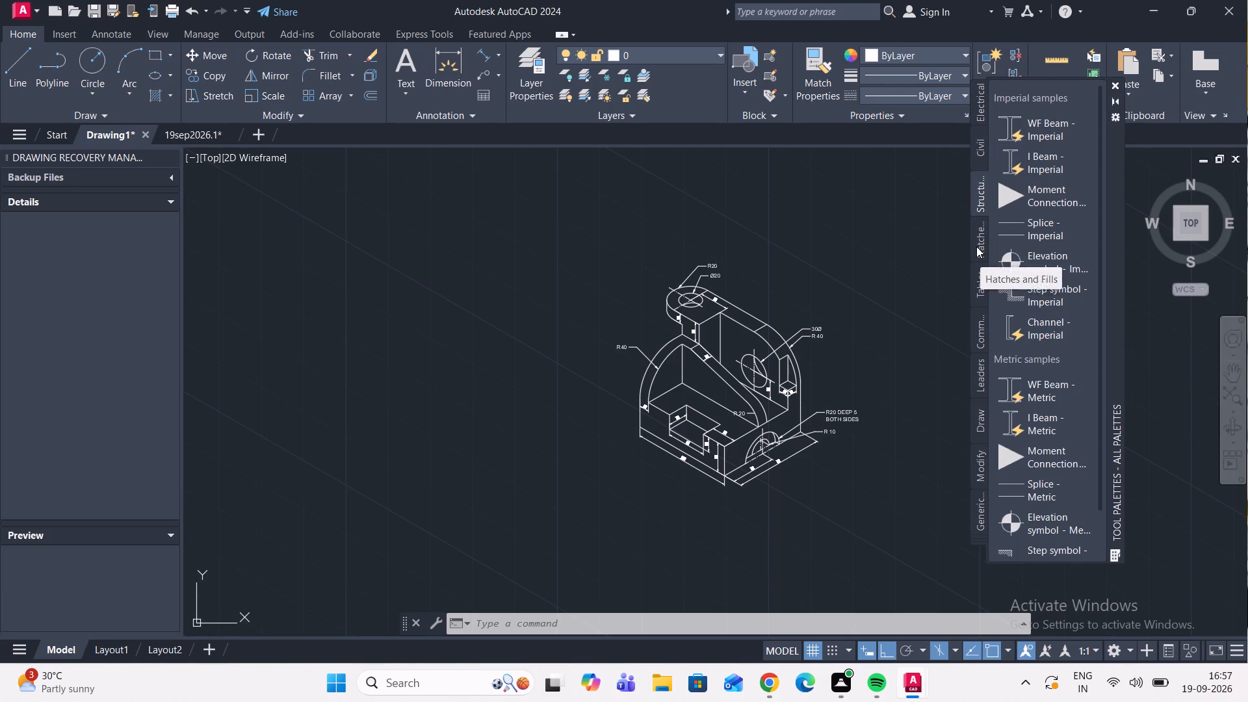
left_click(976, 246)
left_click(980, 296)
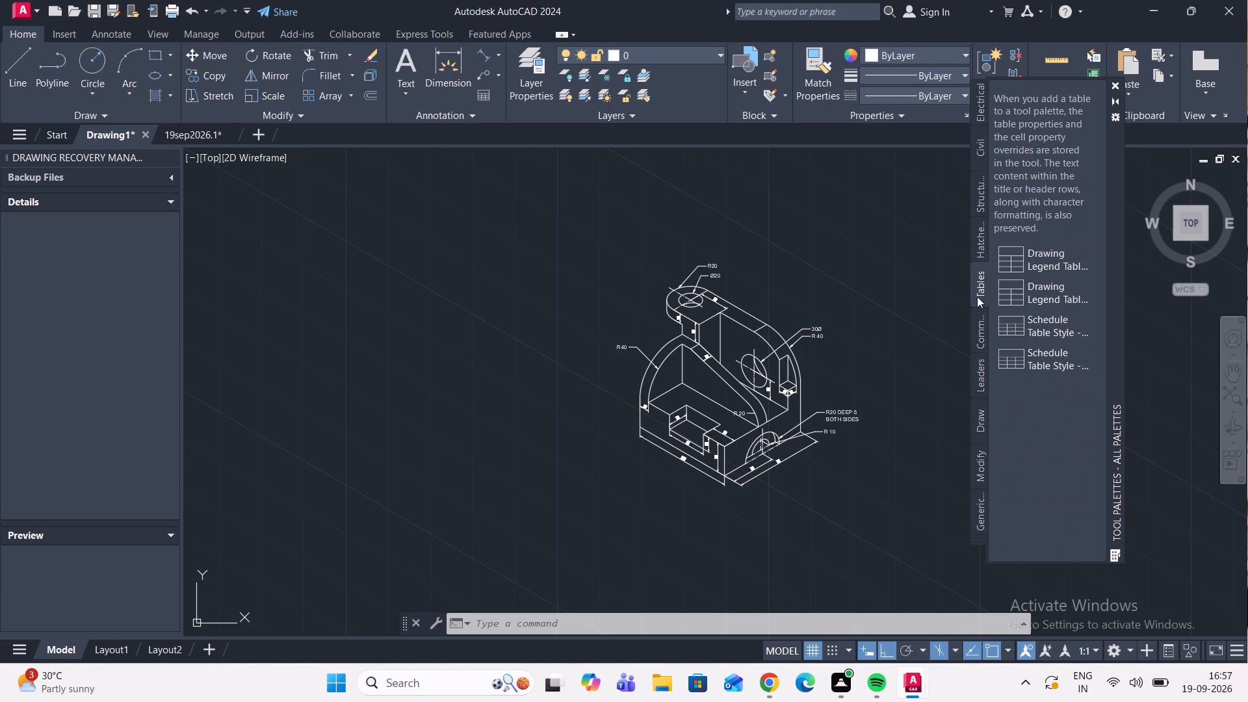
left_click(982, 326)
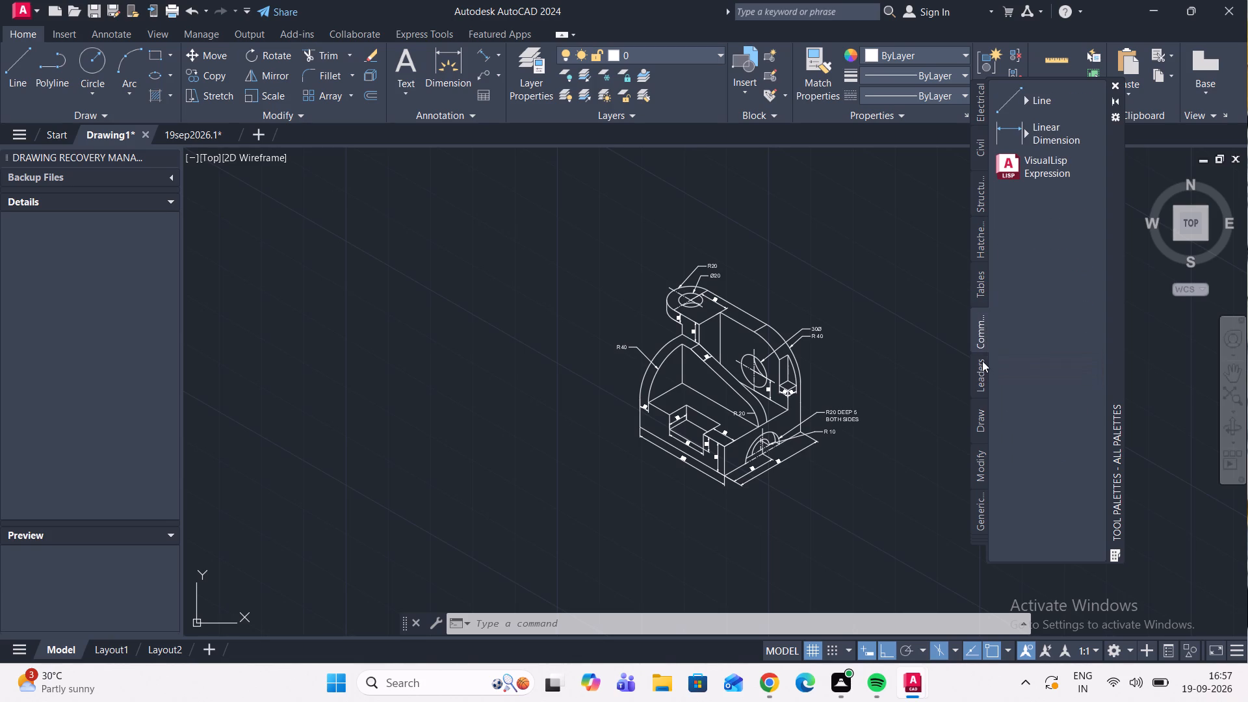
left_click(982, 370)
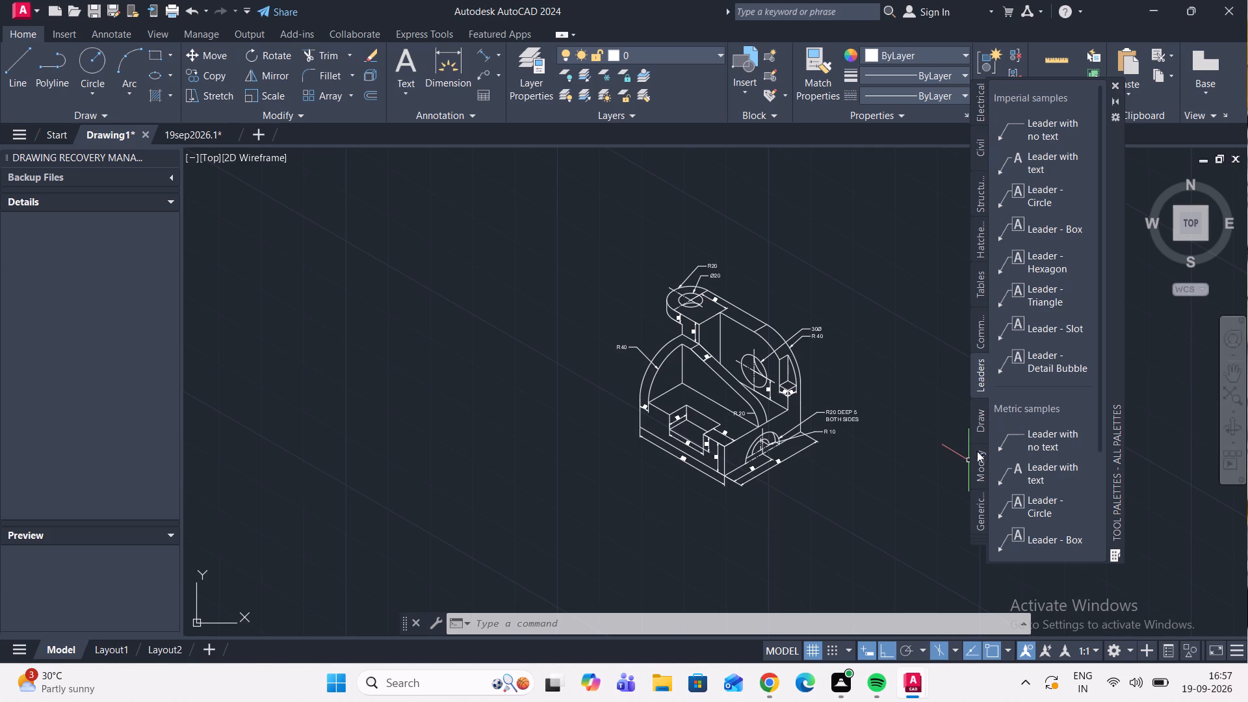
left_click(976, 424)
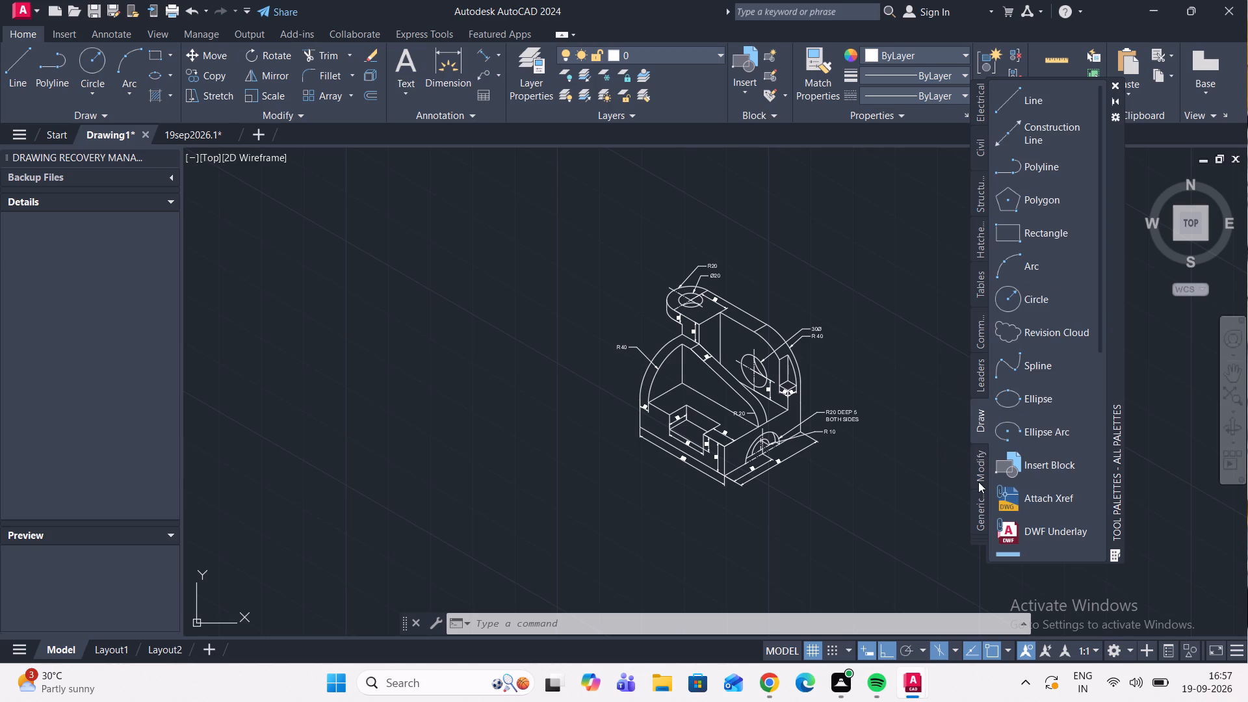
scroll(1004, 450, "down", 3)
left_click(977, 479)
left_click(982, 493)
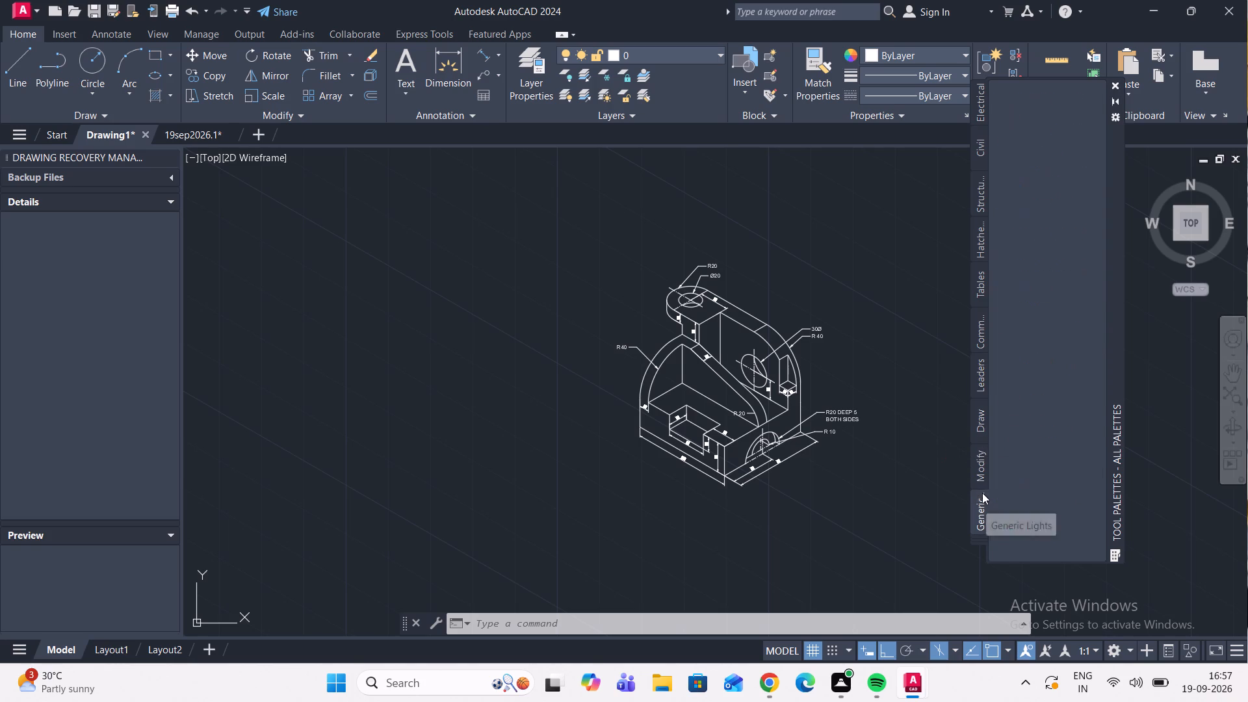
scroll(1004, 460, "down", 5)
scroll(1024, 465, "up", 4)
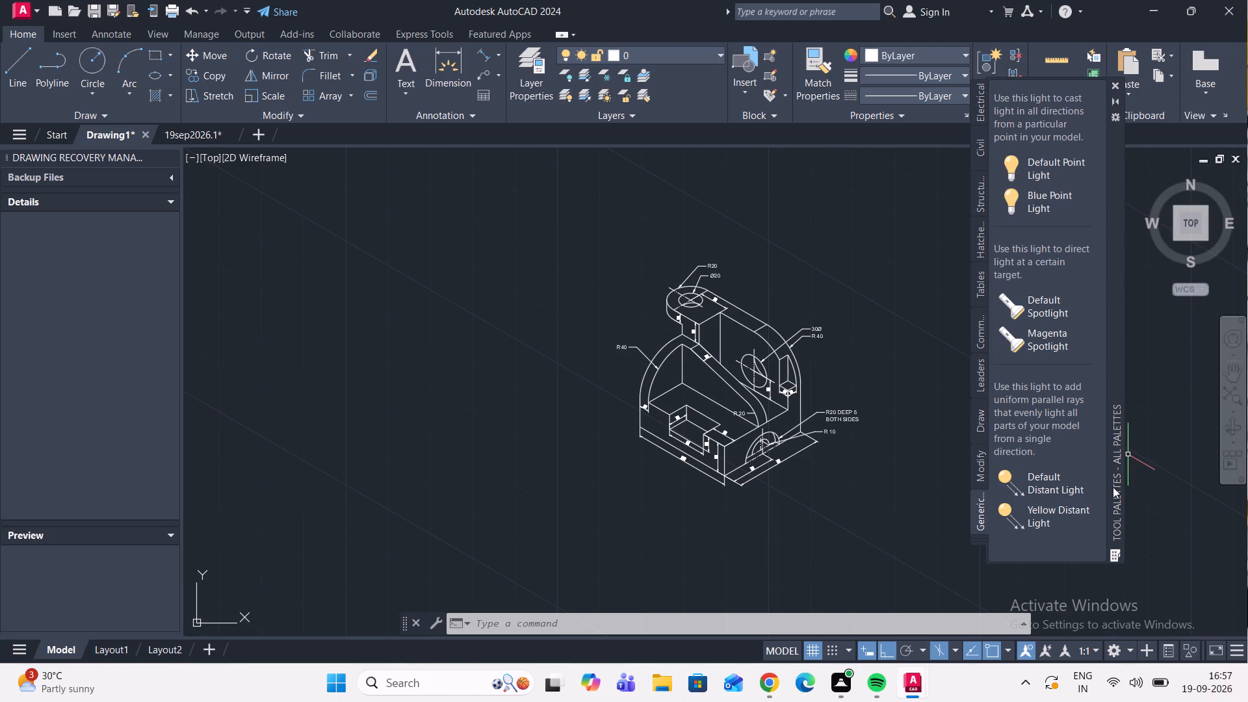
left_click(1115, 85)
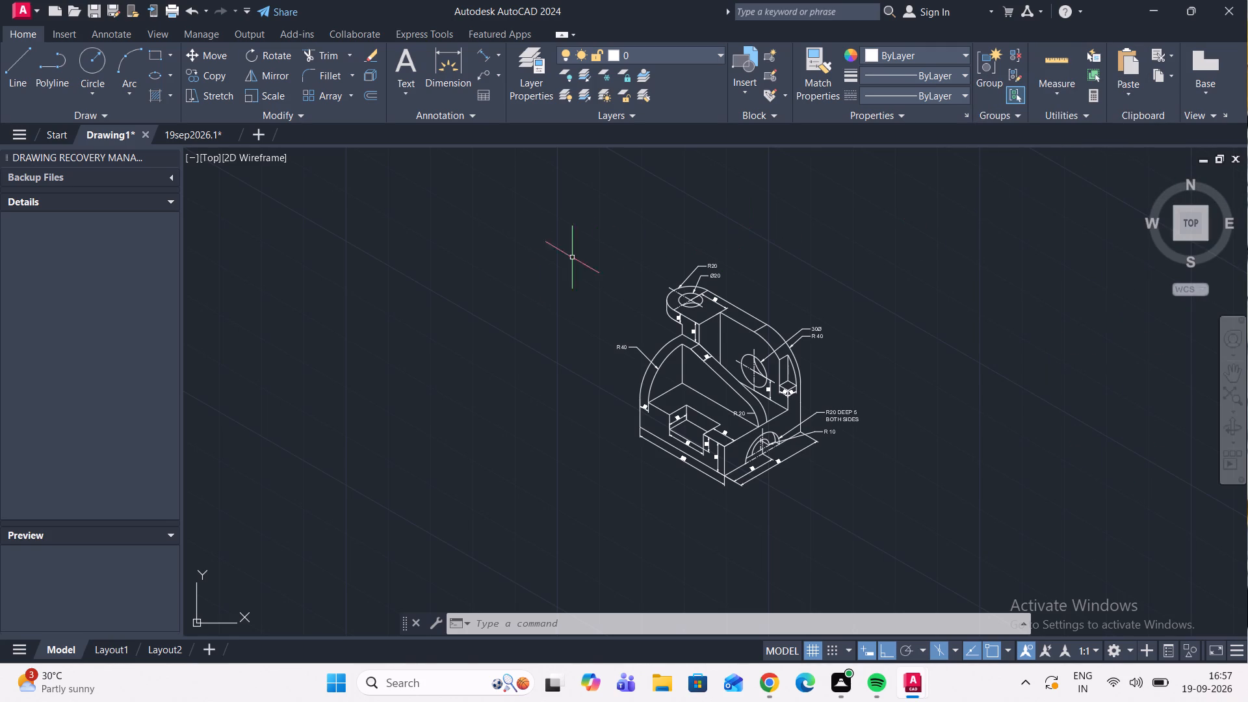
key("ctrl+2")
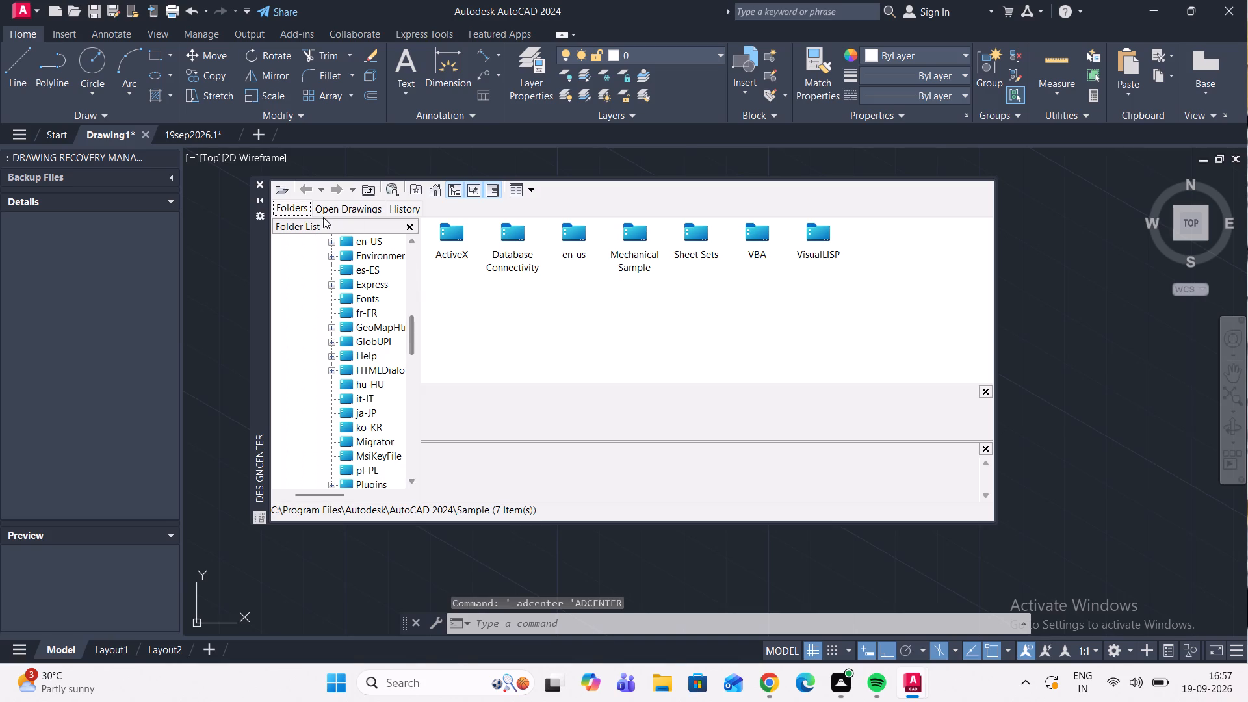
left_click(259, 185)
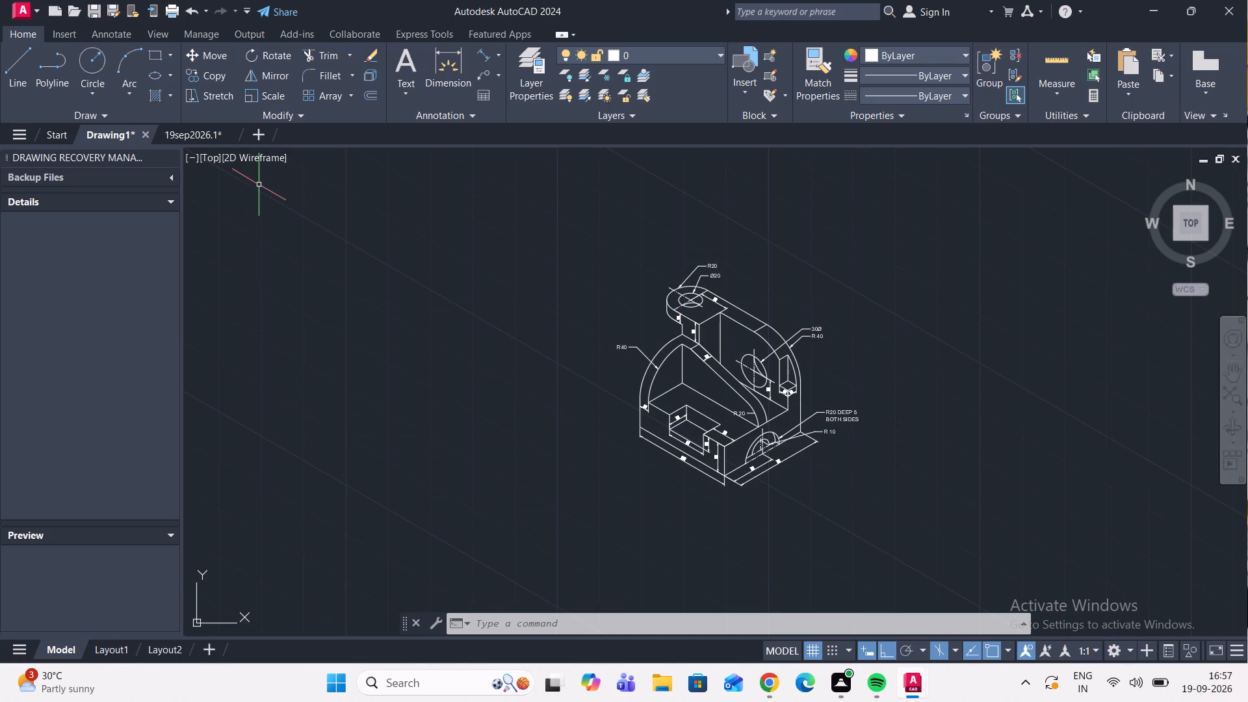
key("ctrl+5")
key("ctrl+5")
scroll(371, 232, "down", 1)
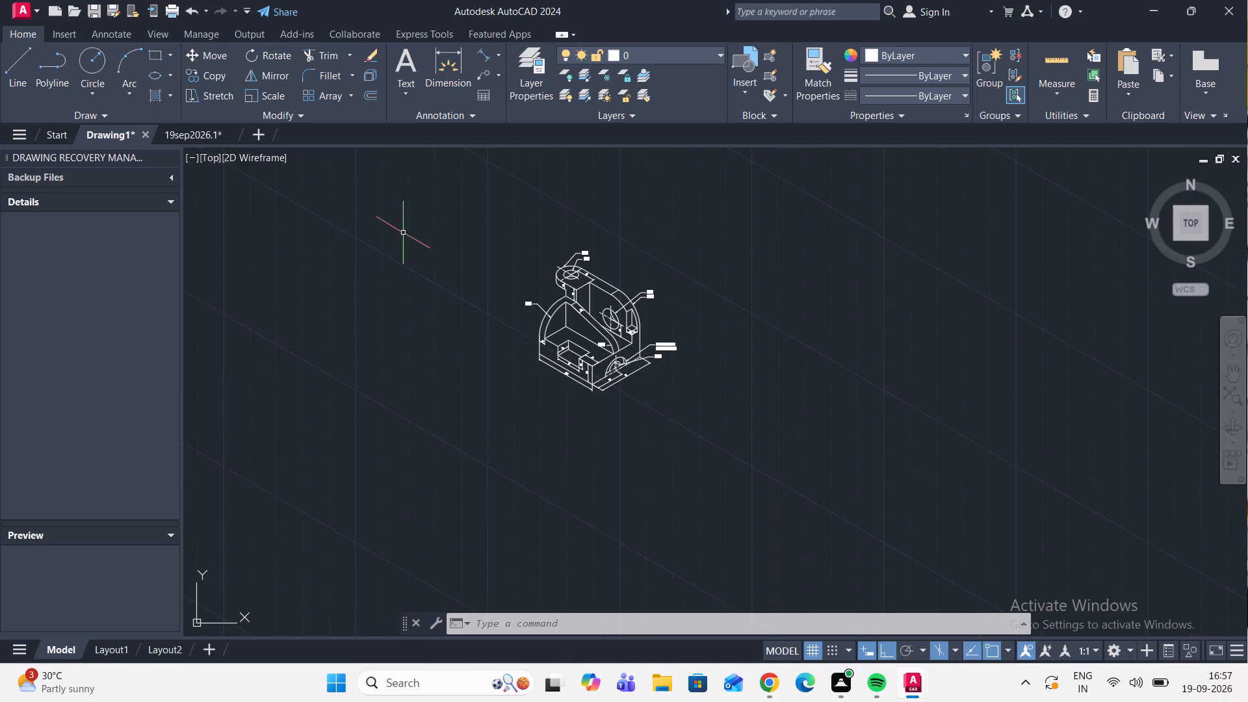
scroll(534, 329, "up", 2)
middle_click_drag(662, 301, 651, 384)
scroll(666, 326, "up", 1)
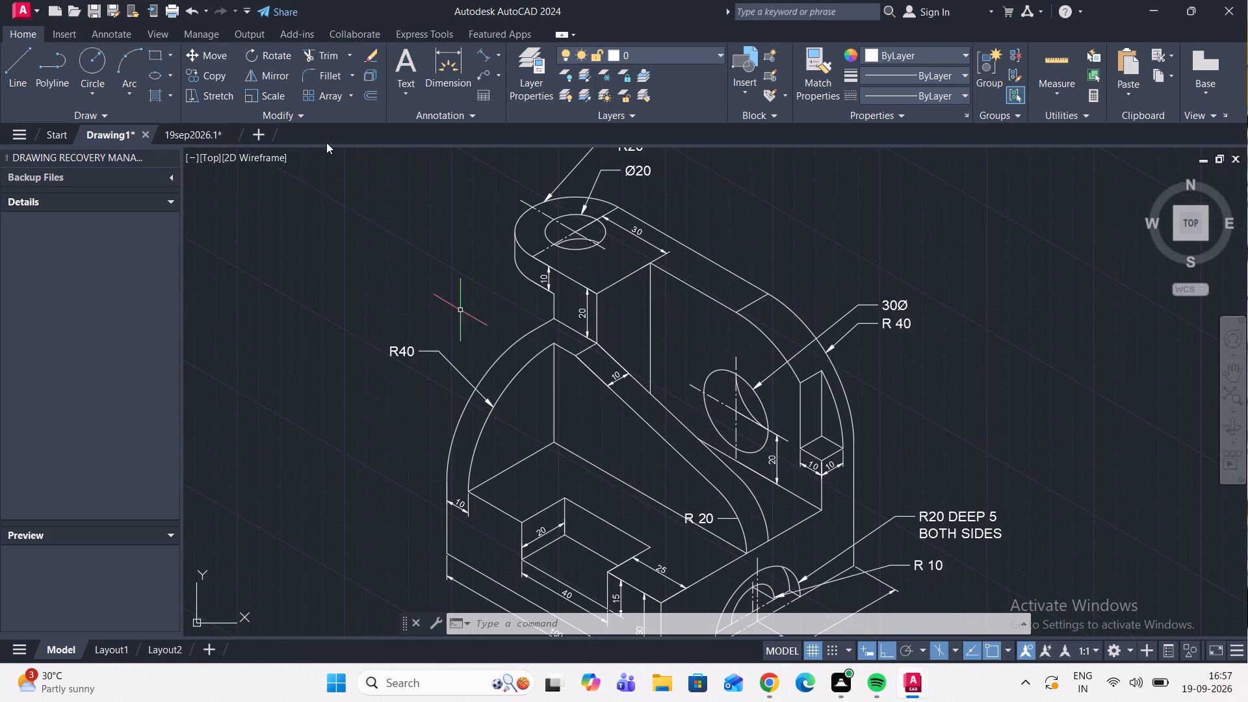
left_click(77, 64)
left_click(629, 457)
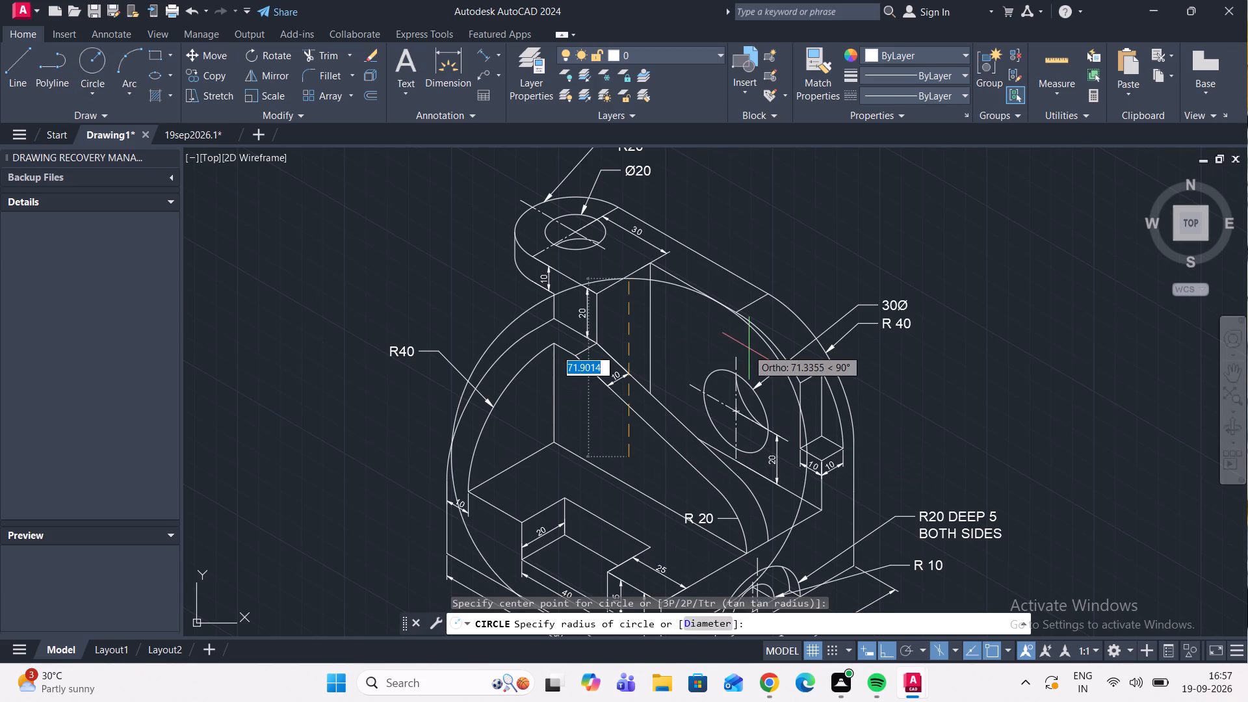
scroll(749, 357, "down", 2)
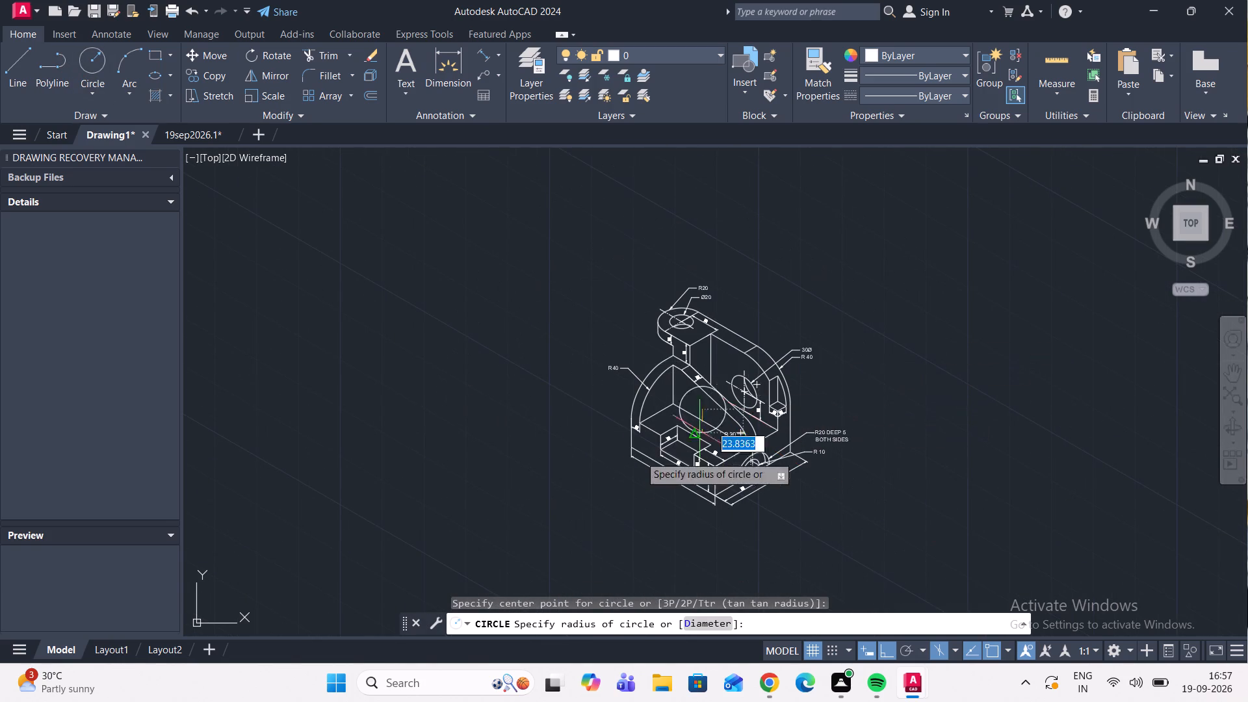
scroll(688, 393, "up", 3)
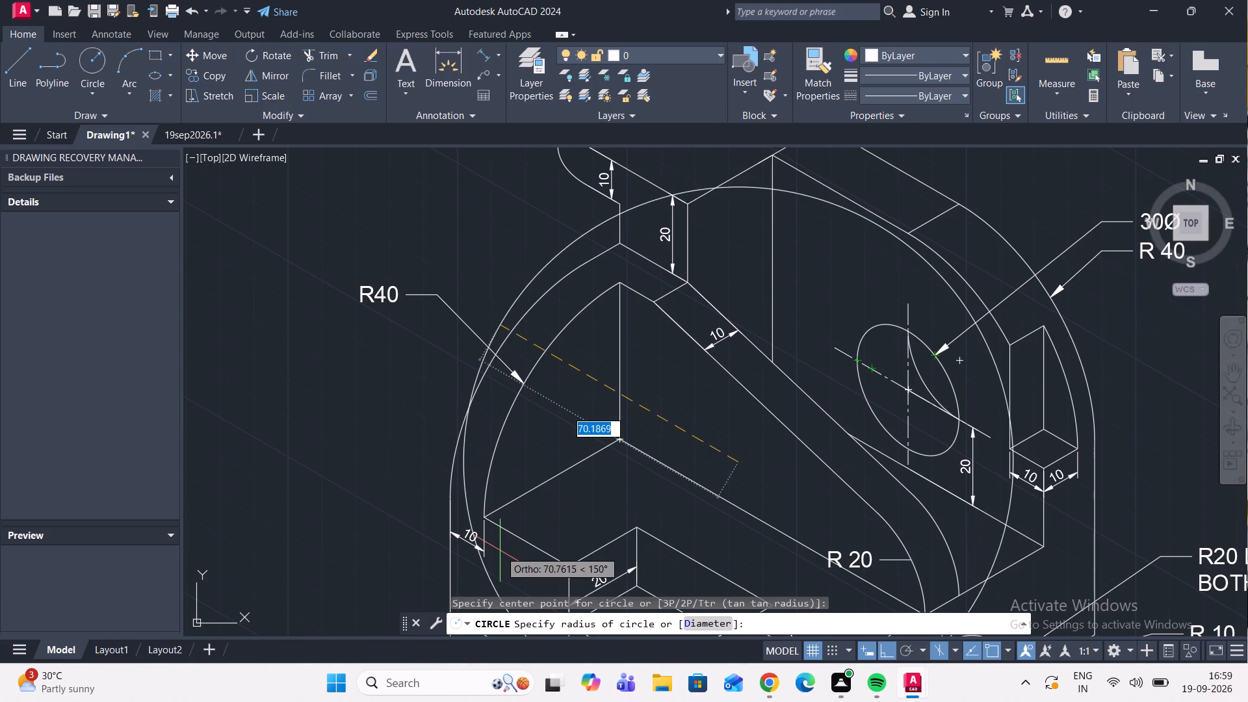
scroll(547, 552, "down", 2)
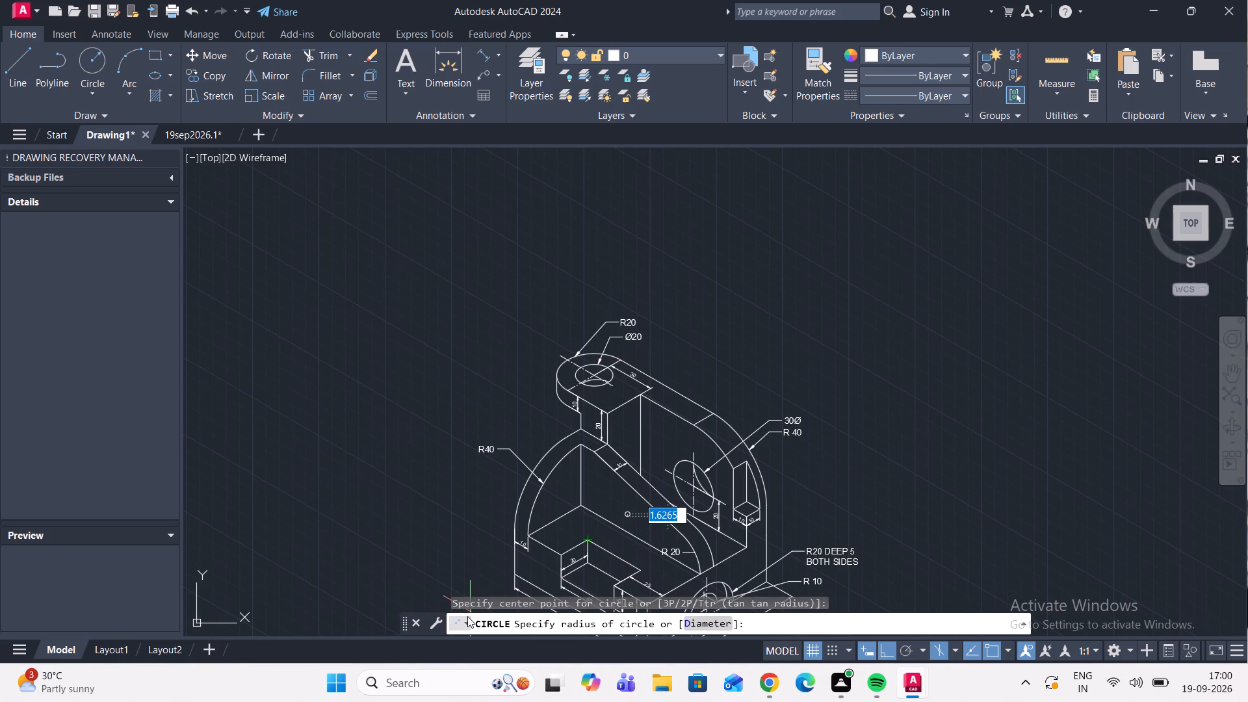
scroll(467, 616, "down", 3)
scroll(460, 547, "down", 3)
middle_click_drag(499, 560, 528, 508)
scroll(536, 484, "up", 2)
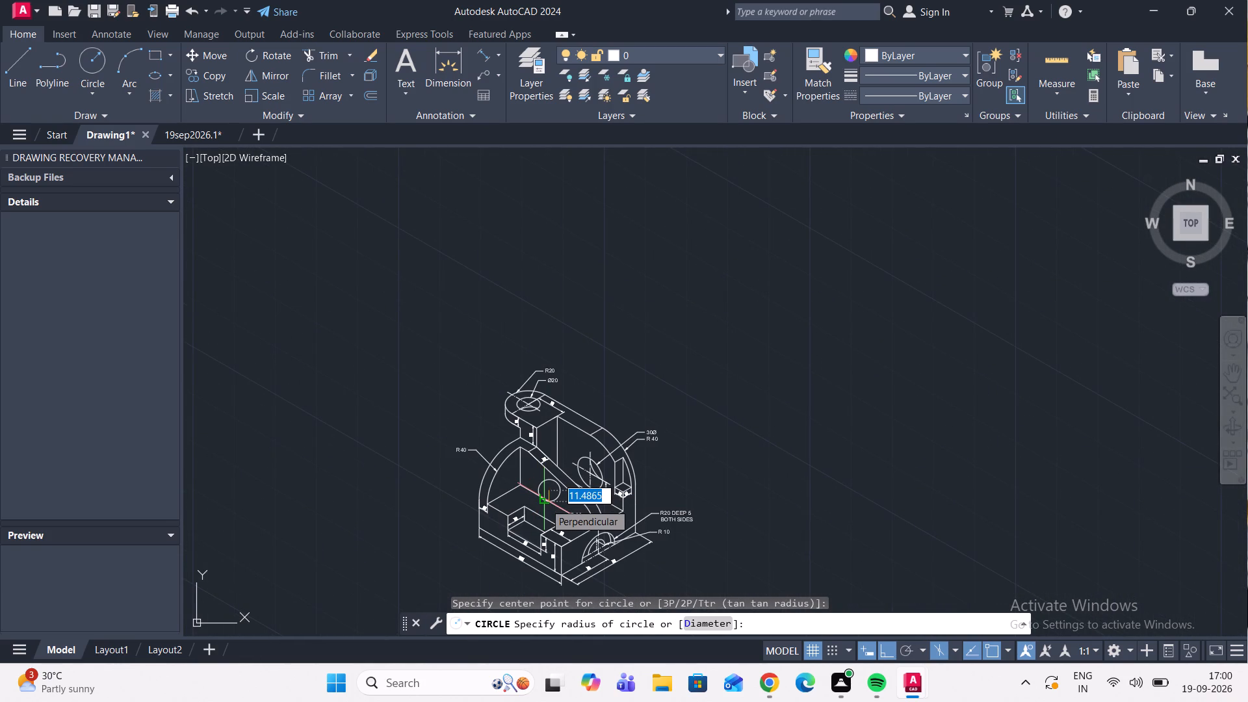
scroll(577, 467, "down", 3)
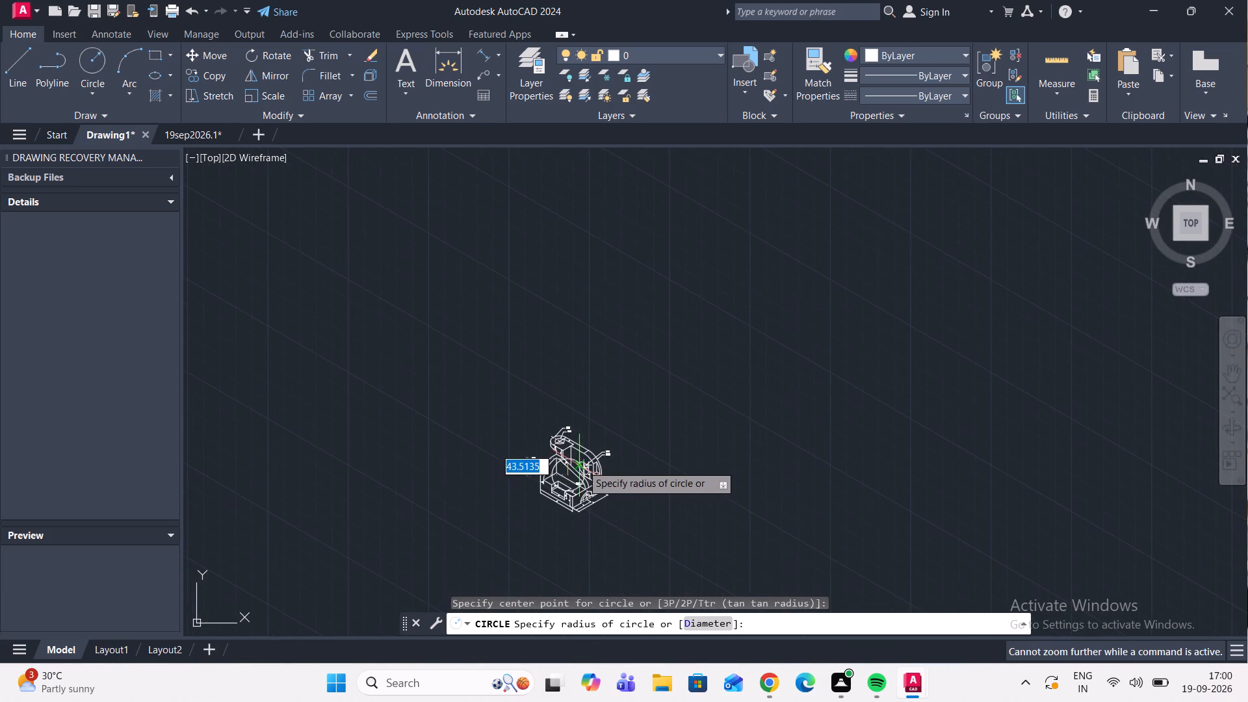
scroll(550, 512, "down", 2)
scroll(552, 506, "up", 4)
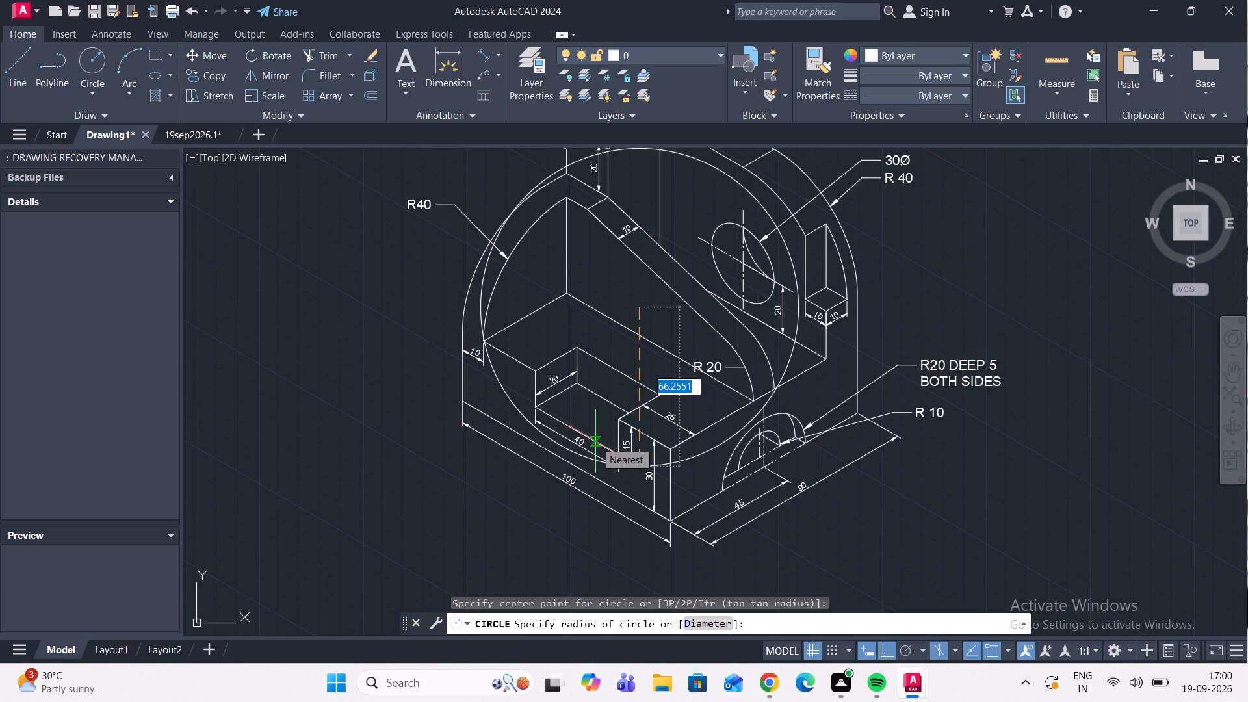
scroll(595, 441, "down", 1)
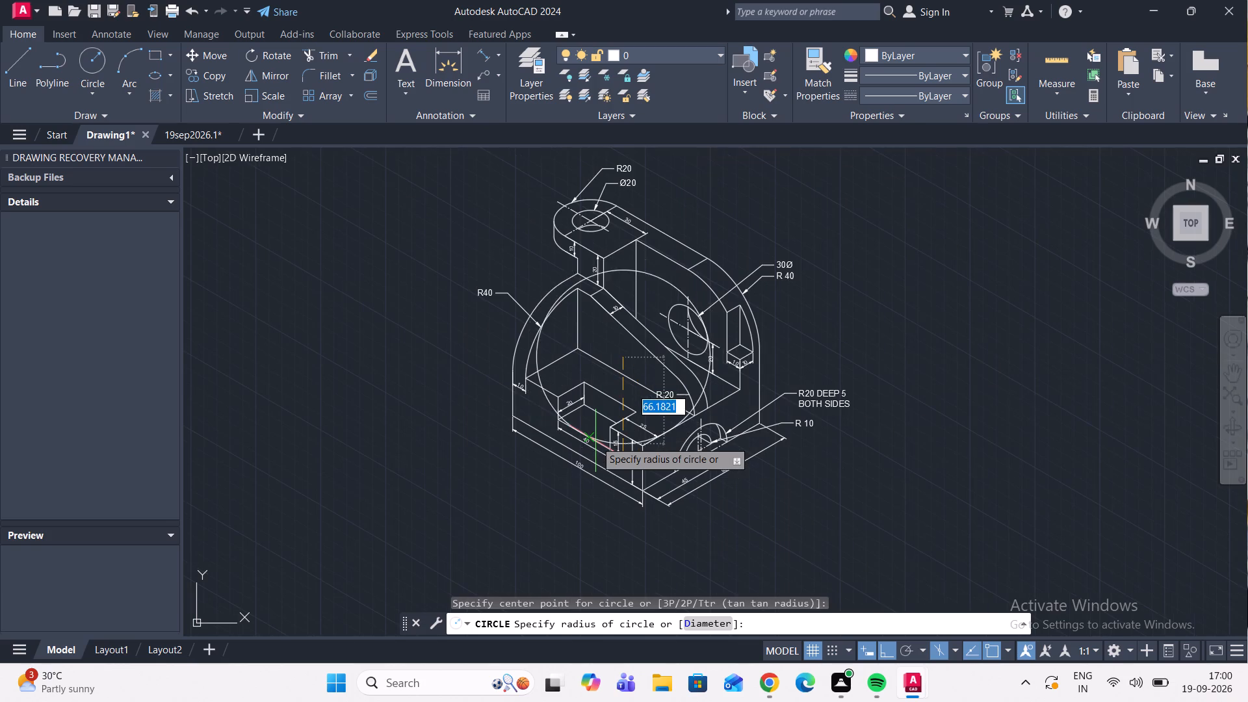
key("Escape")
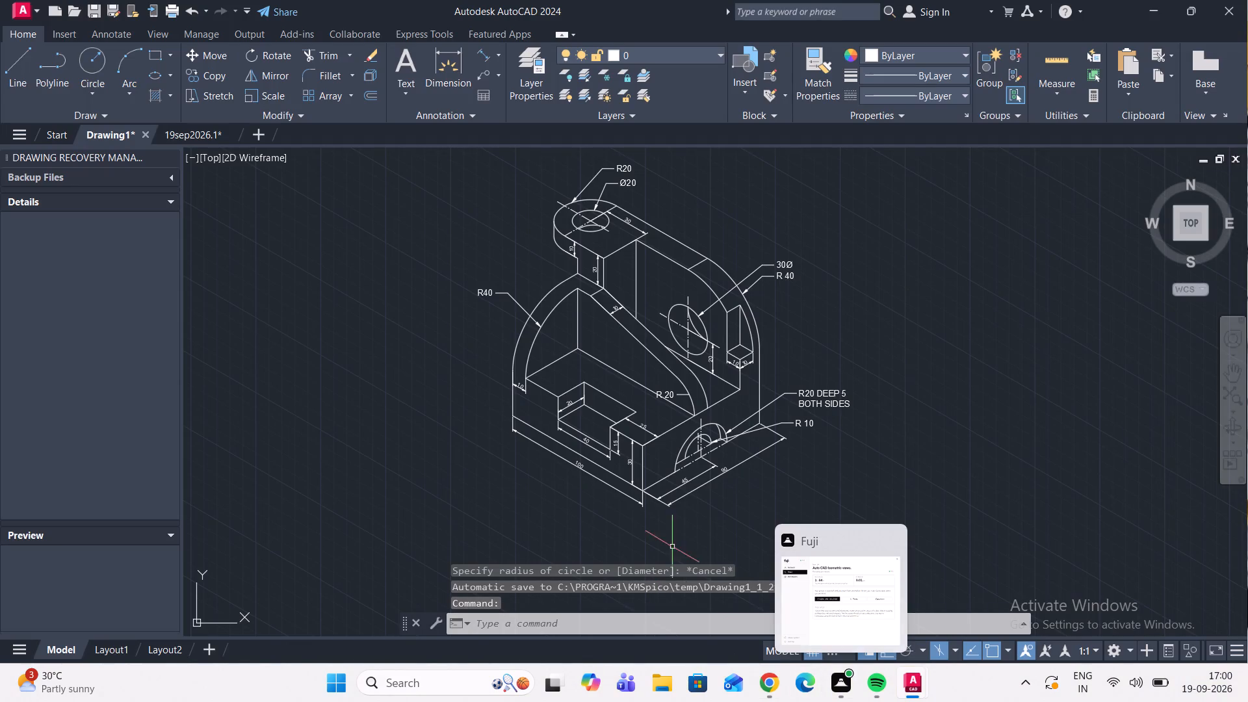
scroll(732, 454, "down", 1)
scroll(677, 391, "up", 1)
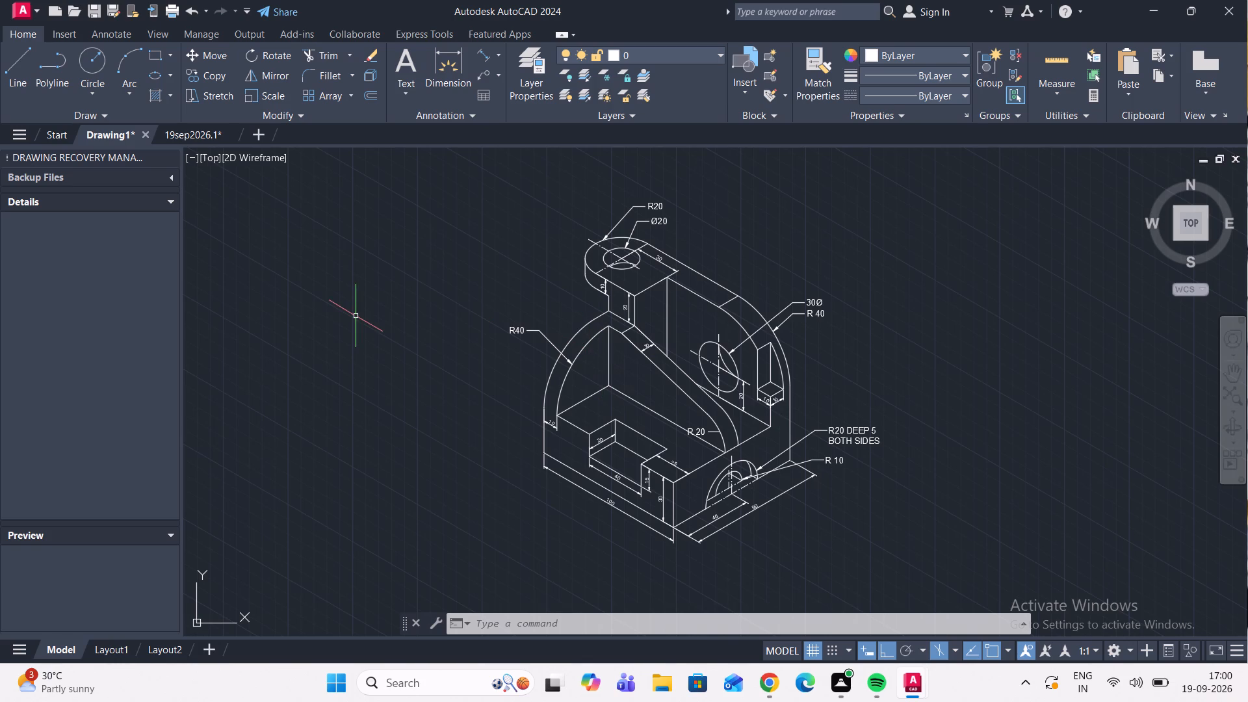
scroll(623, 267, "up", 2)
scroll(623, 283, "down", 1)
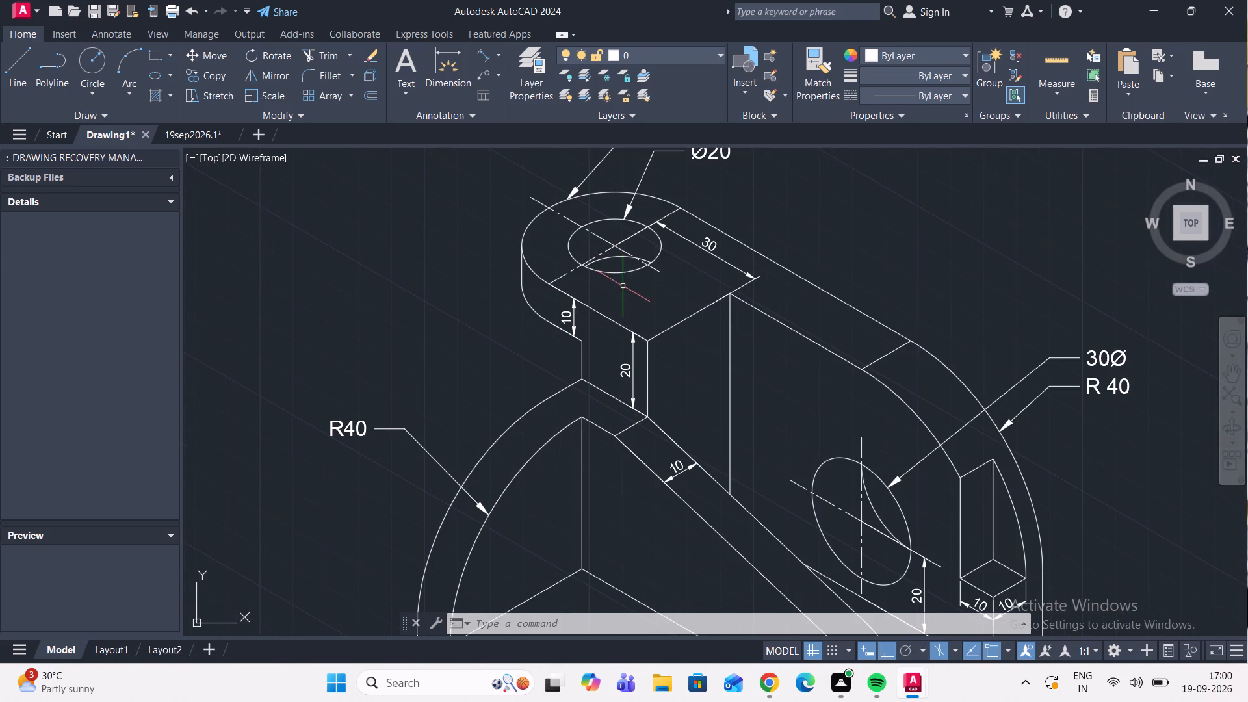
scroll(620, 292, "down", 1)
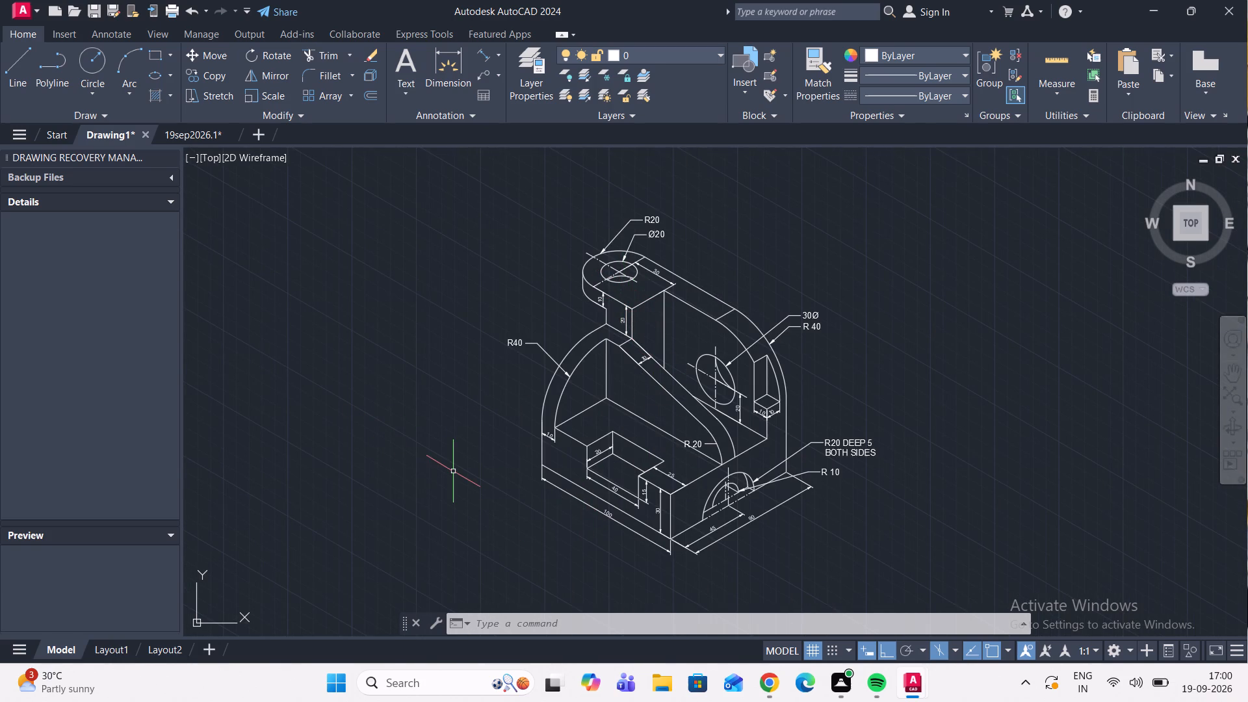
Save the bracket drawing in Documents under the file name 19SEP2026.2.
key("ctrl+s")
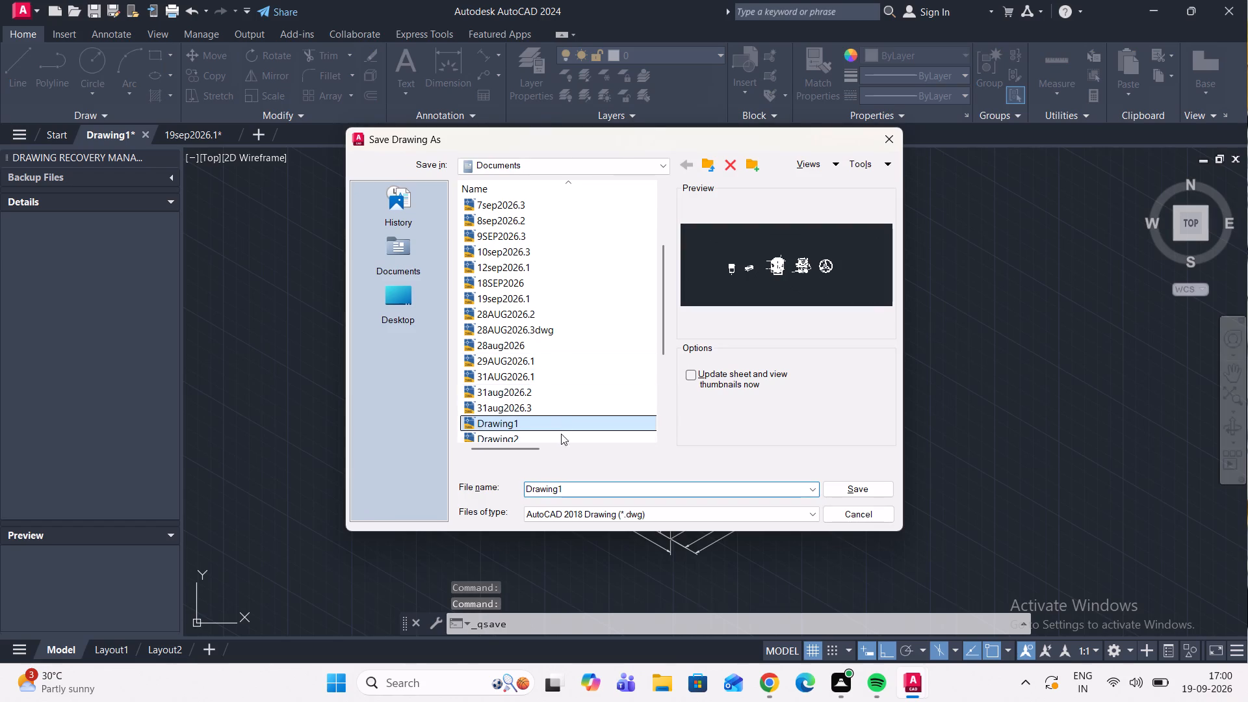
key("BackSpace")
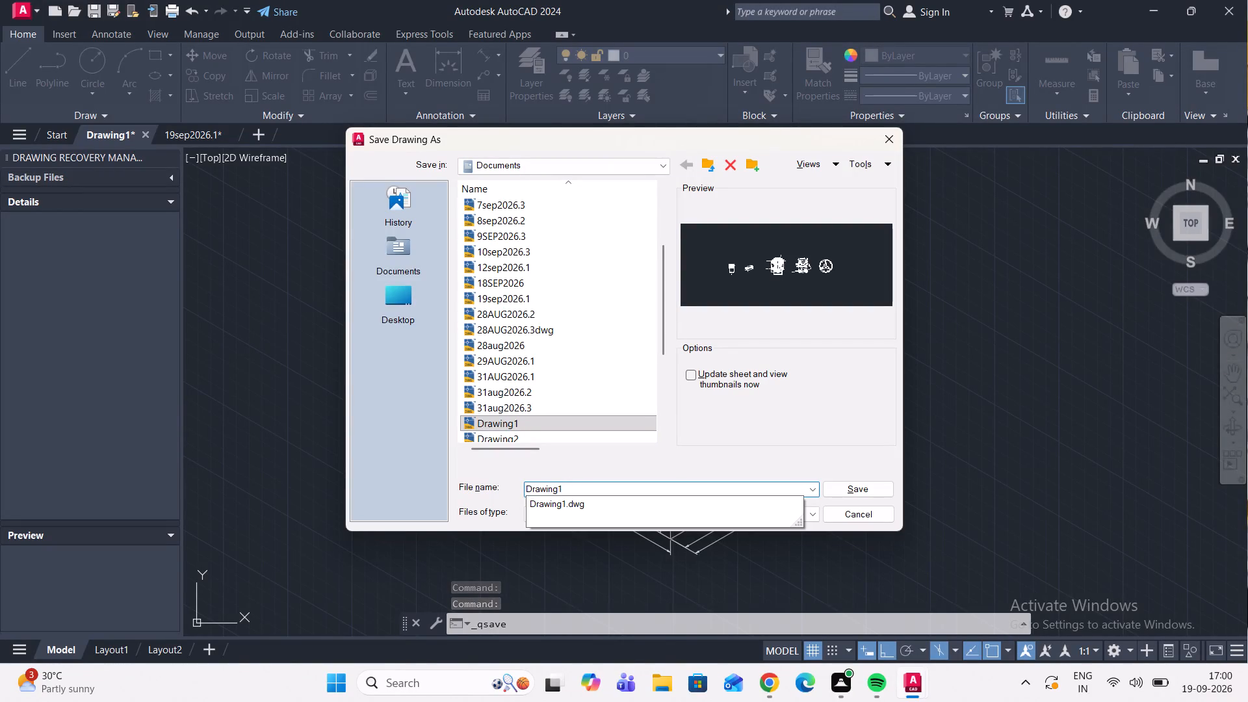
left_click(570, 489)
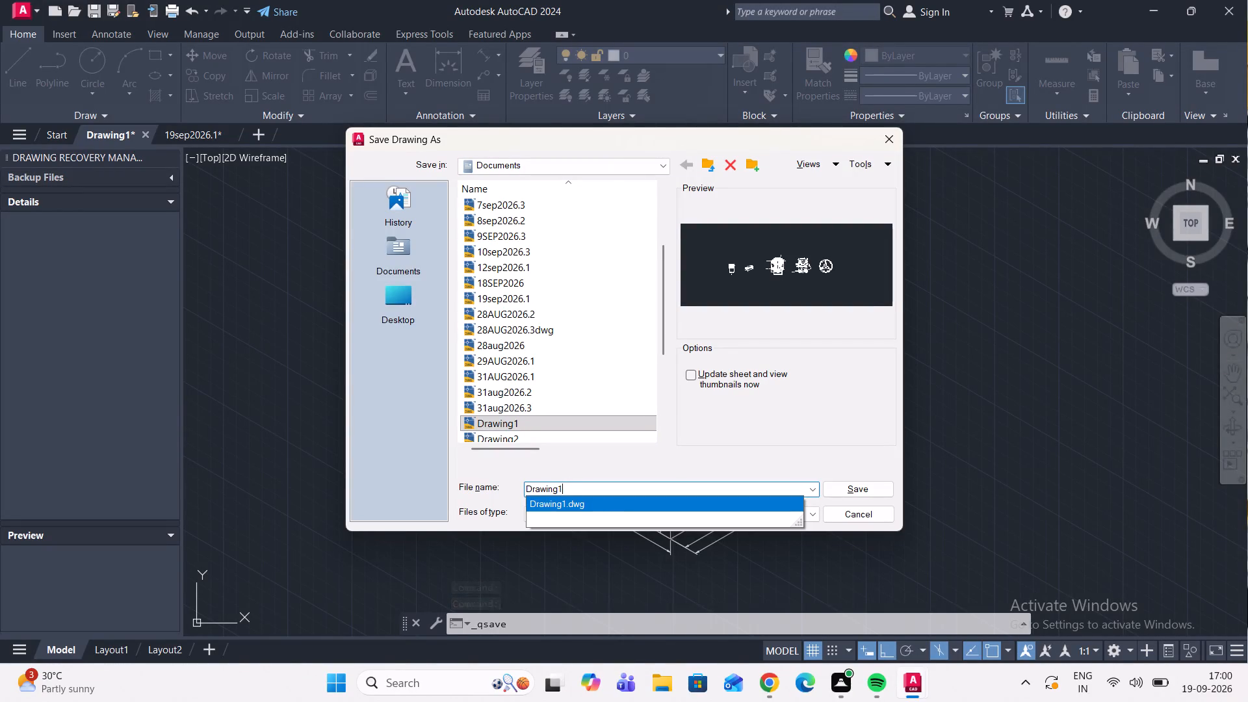
key("BackSpace")
key("BackSpace")
key("BackSpace")
key("BackSpace")
key("BackSpace")
key("BackSpace")
key("BackSpace")
key("BackSpace")
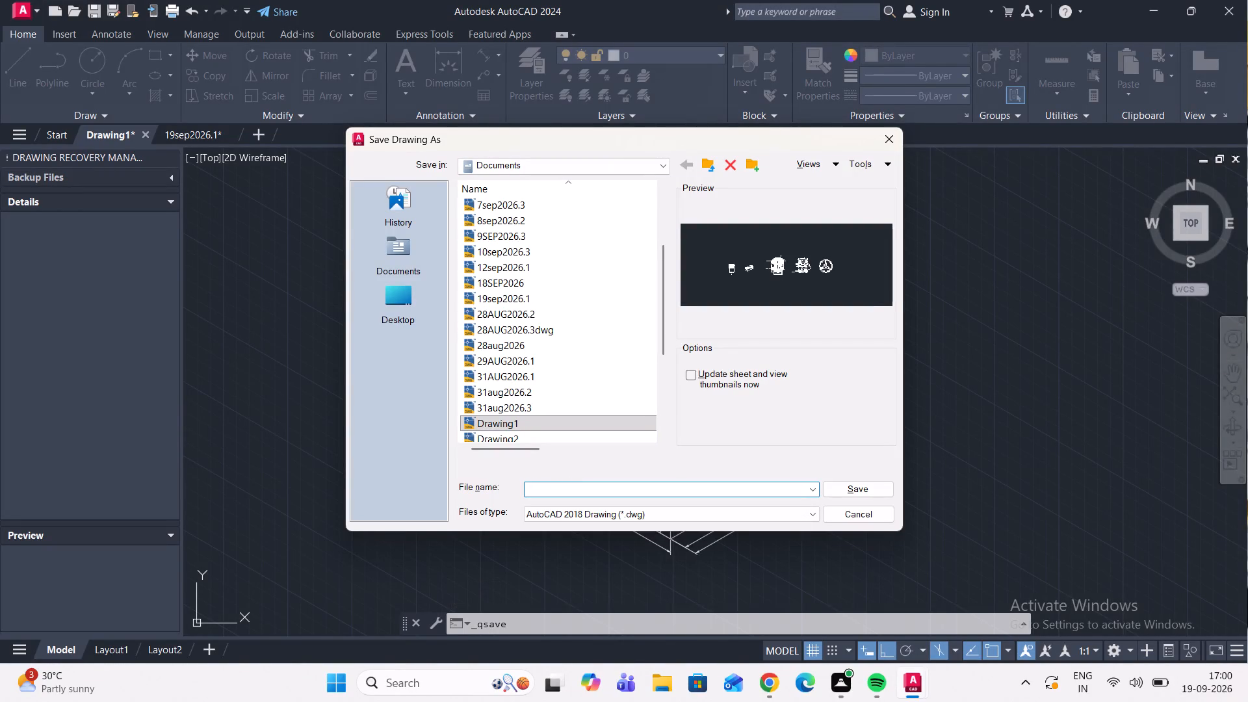
type("19")
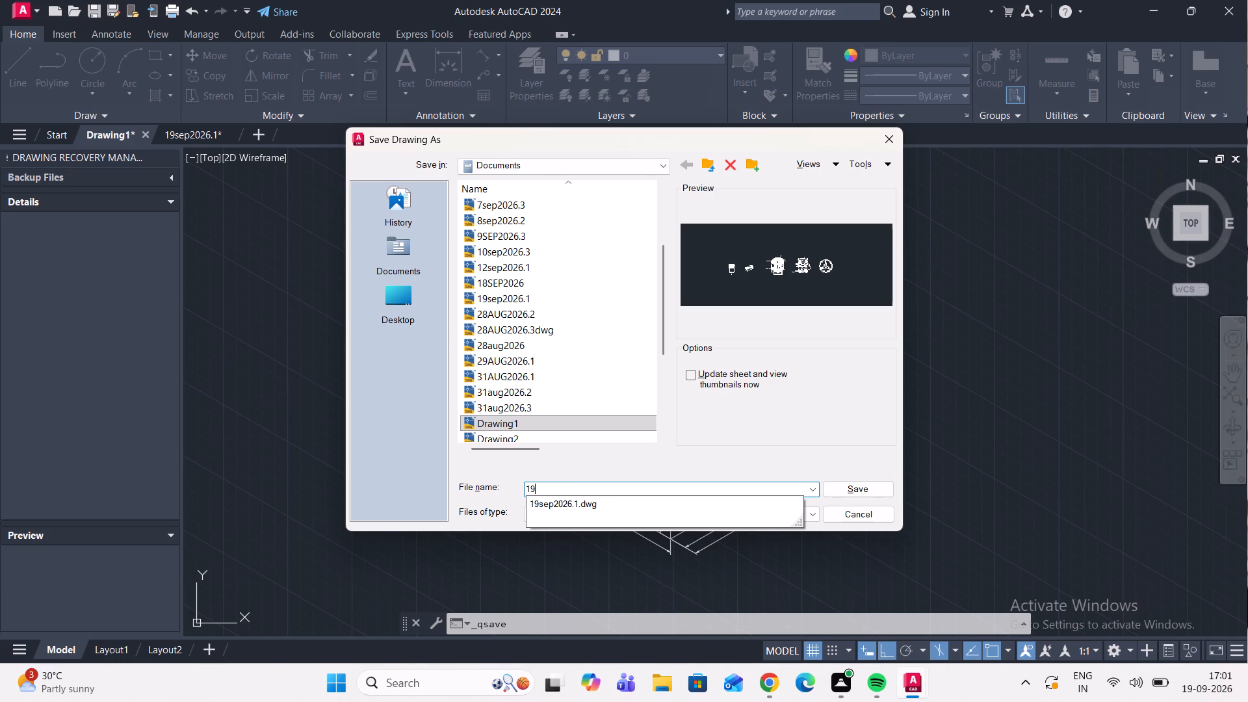
type("SEP")
key("2")
type("026")
type(".2")
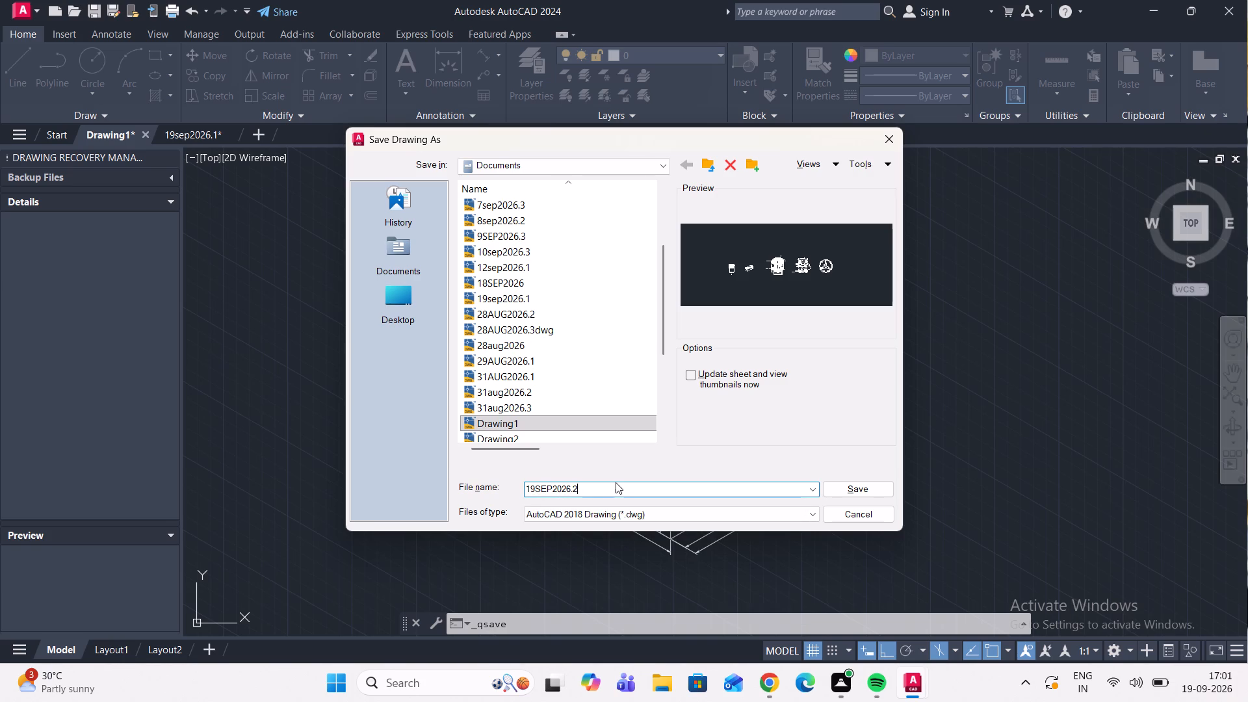
left_click(881, 488)
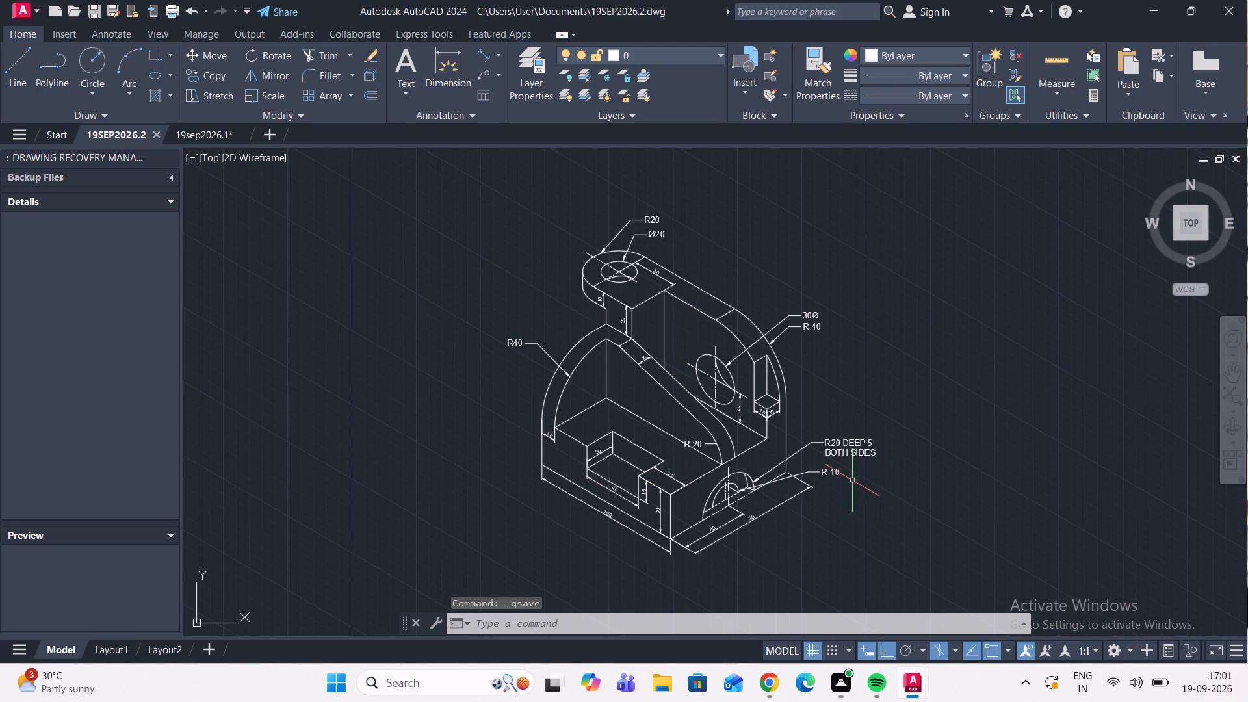
Set up a centred plot to AutoCAD PDF (High Quality Print).pc3, with a plot window enclosing the whole bracket and its callouts.
key("ctrl+p")
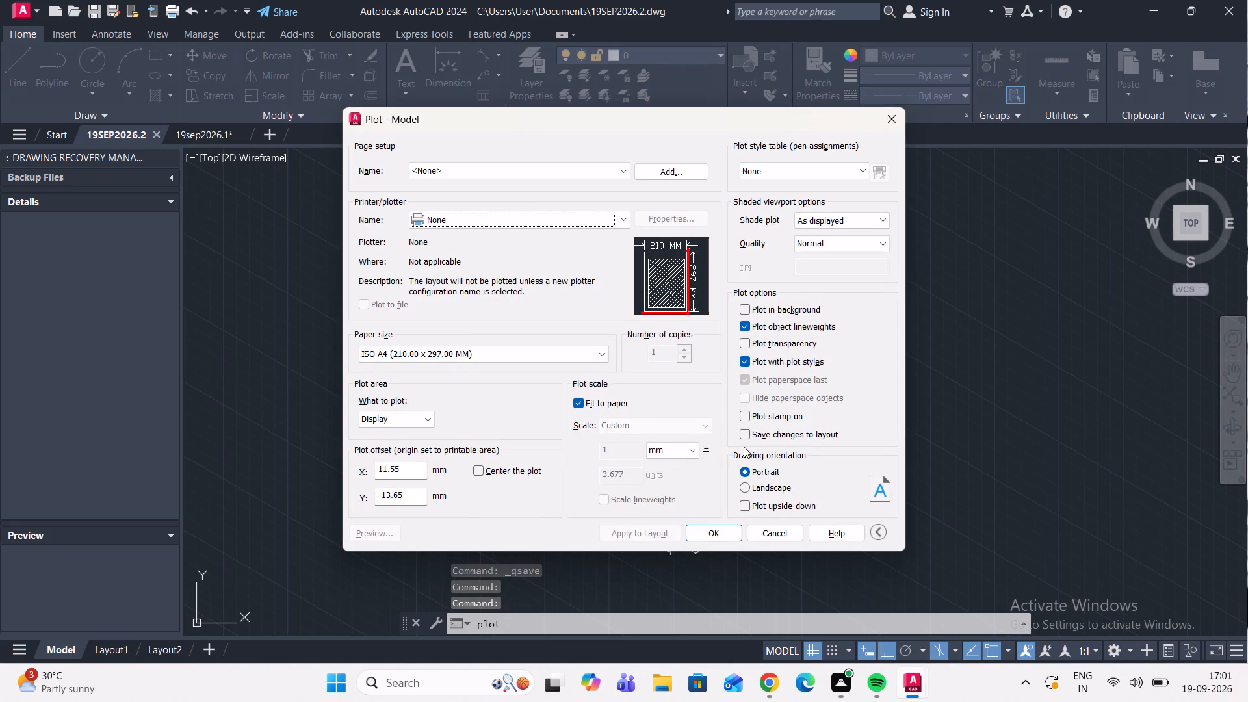
left_click(606, 218)
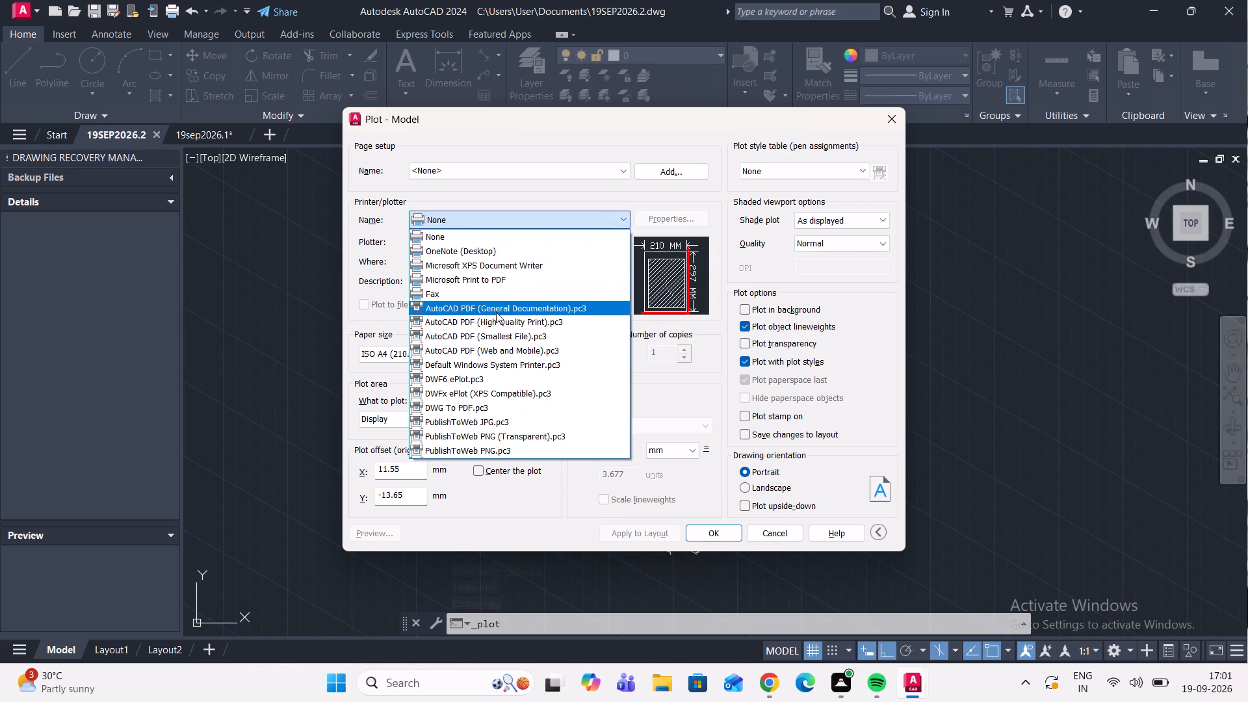
left_click(499, 315)
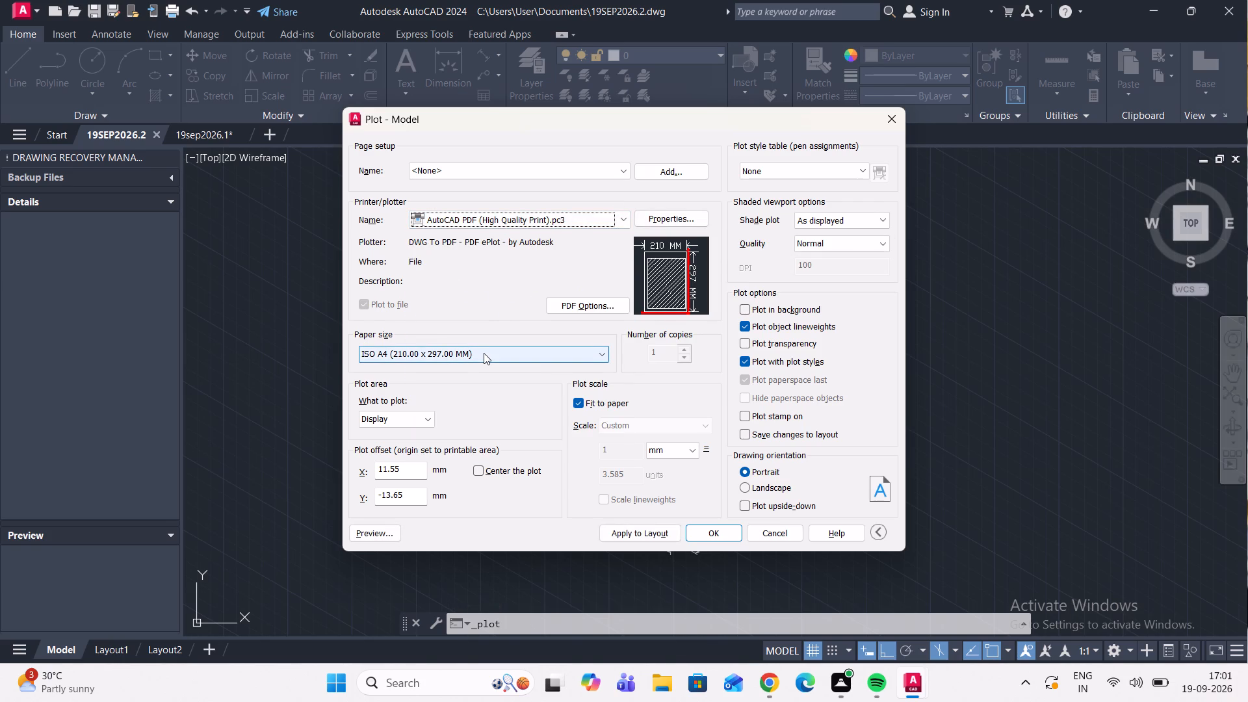
left_click(432, 420)
left_click(417, 460)
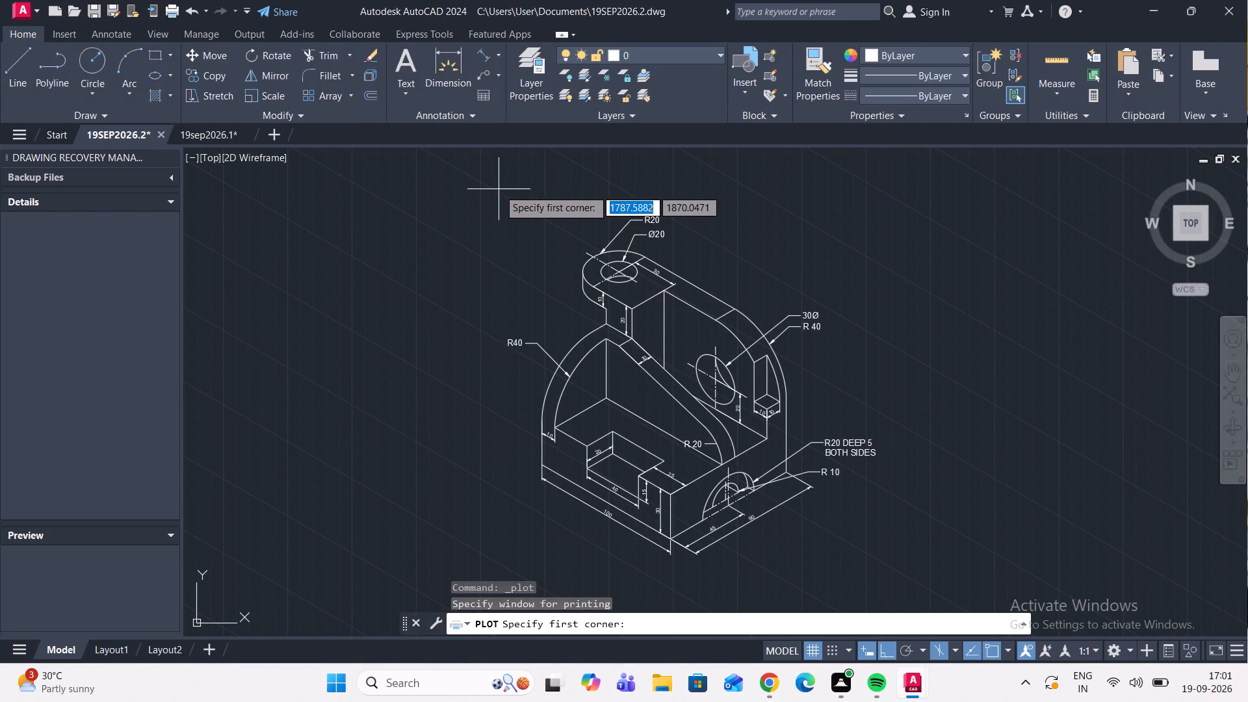
left_click(480, 184)
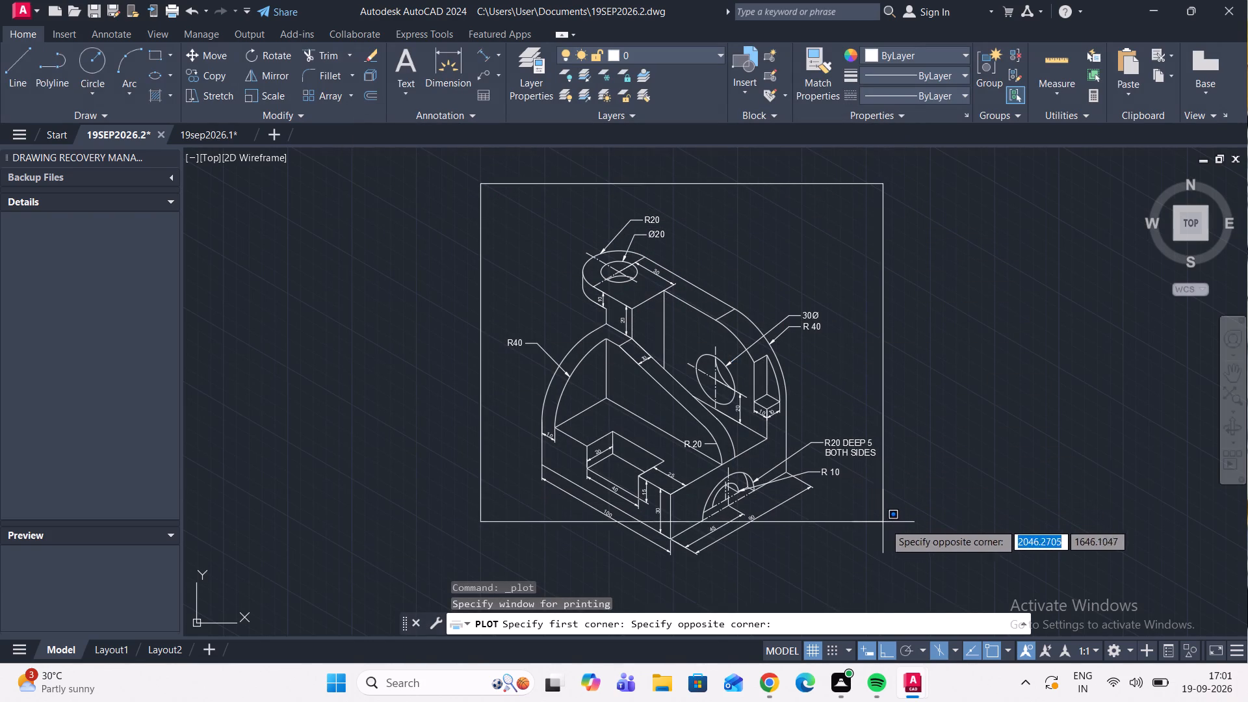
left_click(897, 573)
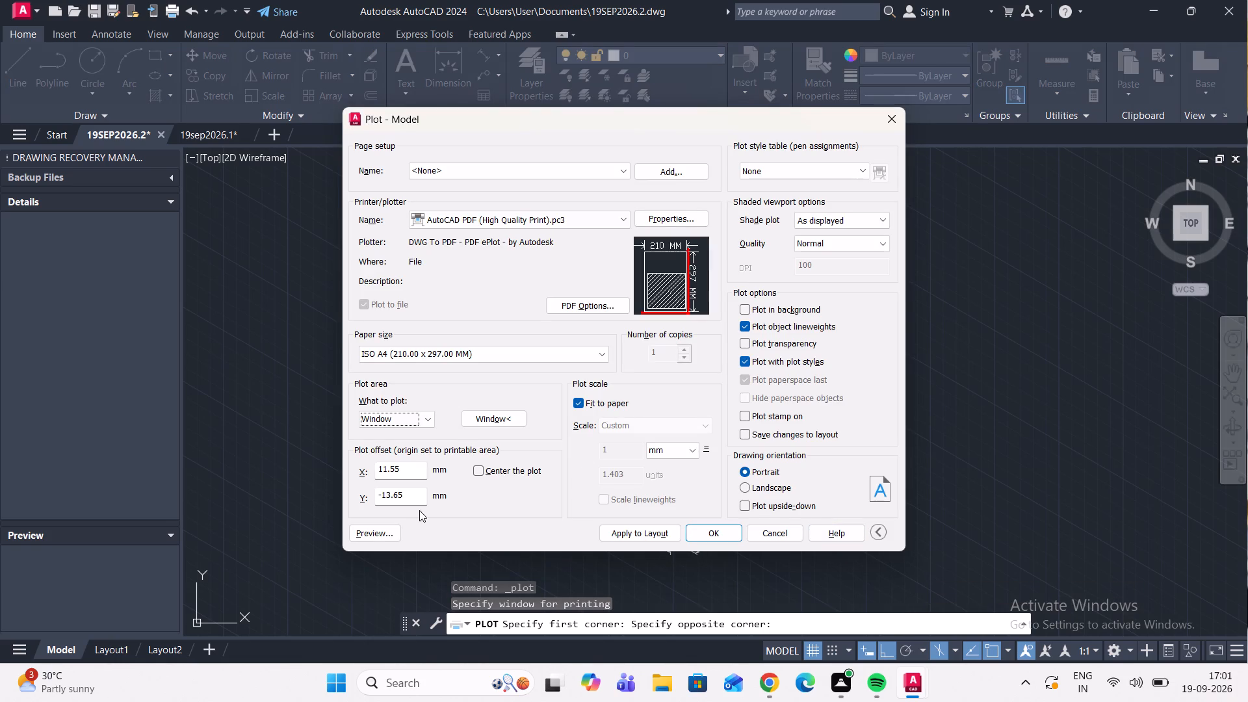
left_click(482, 470)
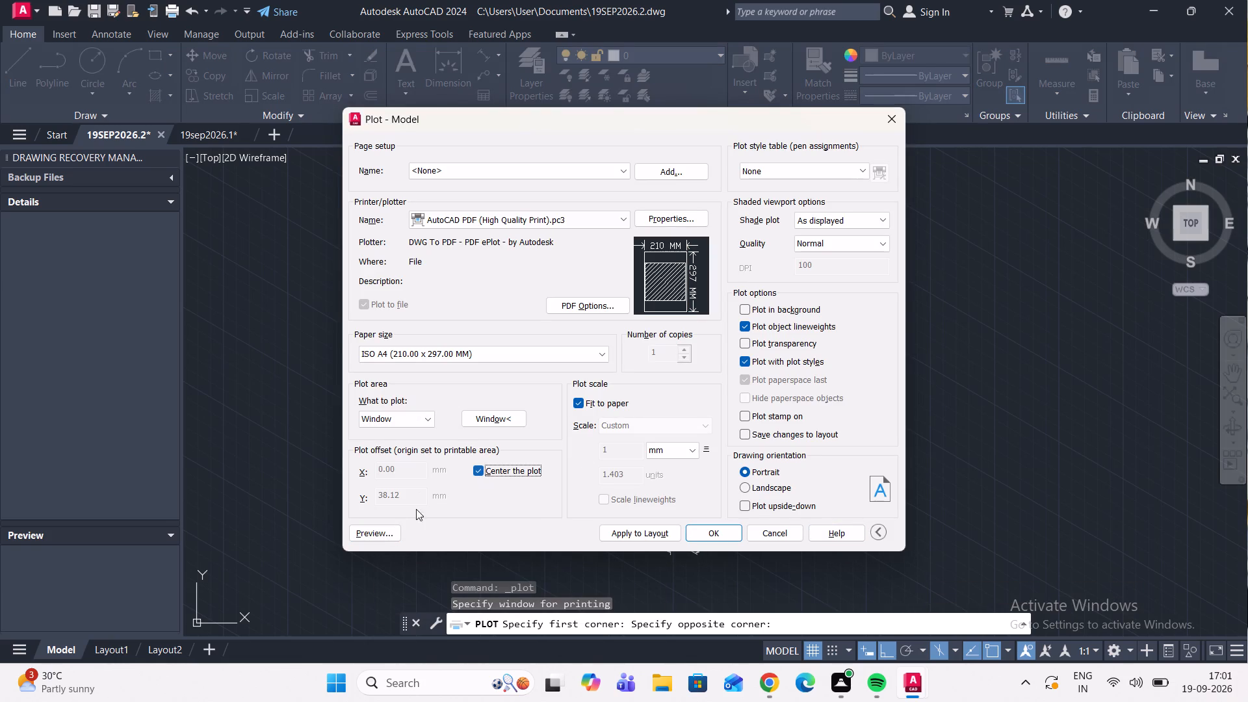
Preview the plot and examine the bracket's dimensions and callouts on the sheet, from the upper arm to the arched recess.
left_click(382, 534)
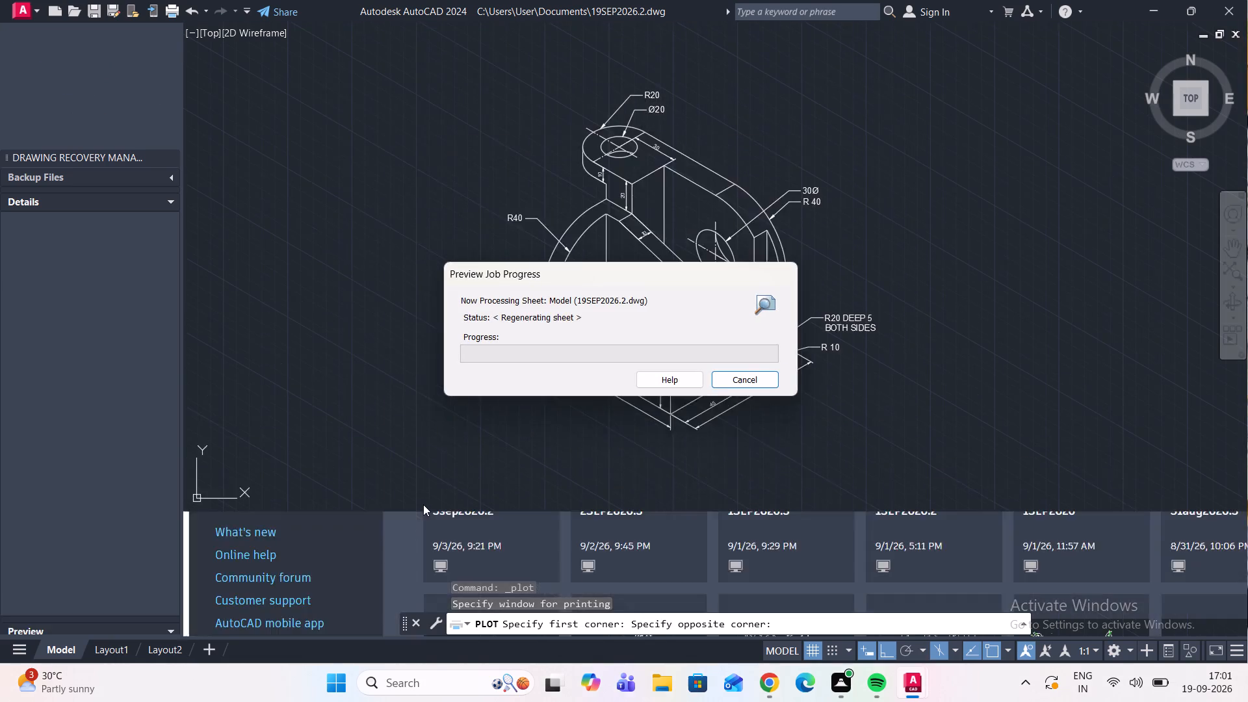
scroll(581, 291, "up", 1)
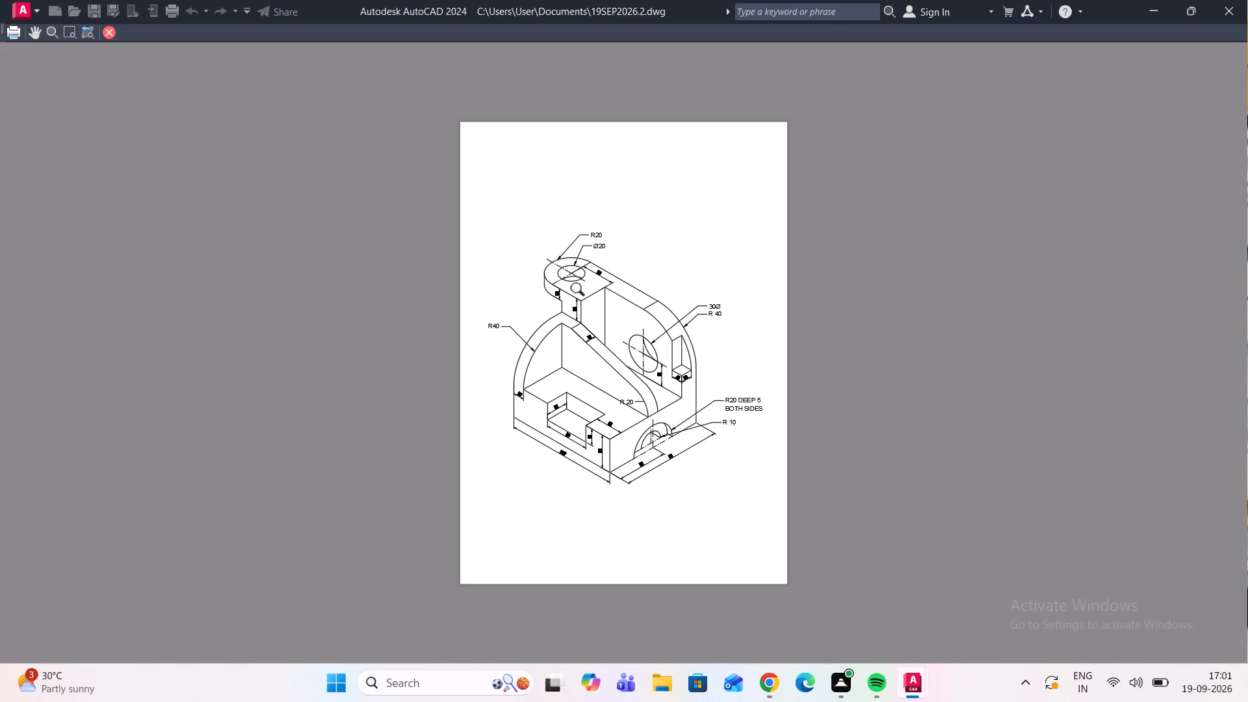
scroll(581, 290, "up", 2)
scroll(559, 206, "up", 3)
scroll(559, 209, "down", 1)
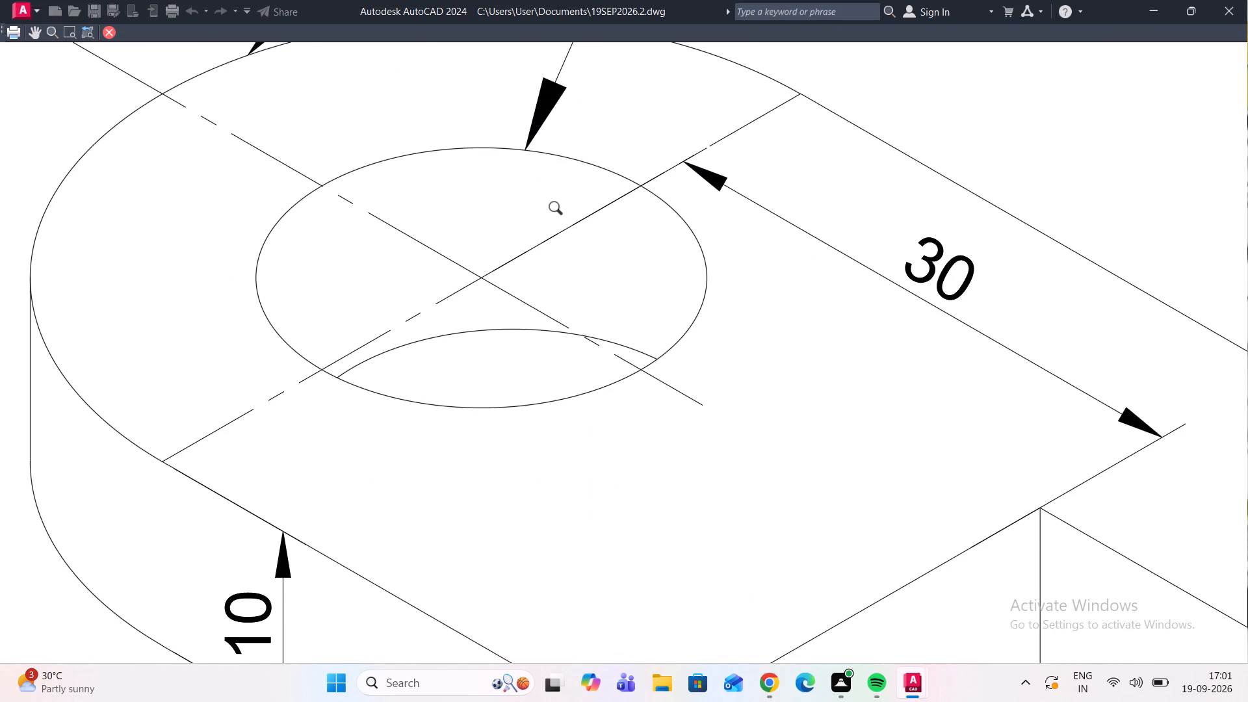
scroll(565, 204, "down", 3)
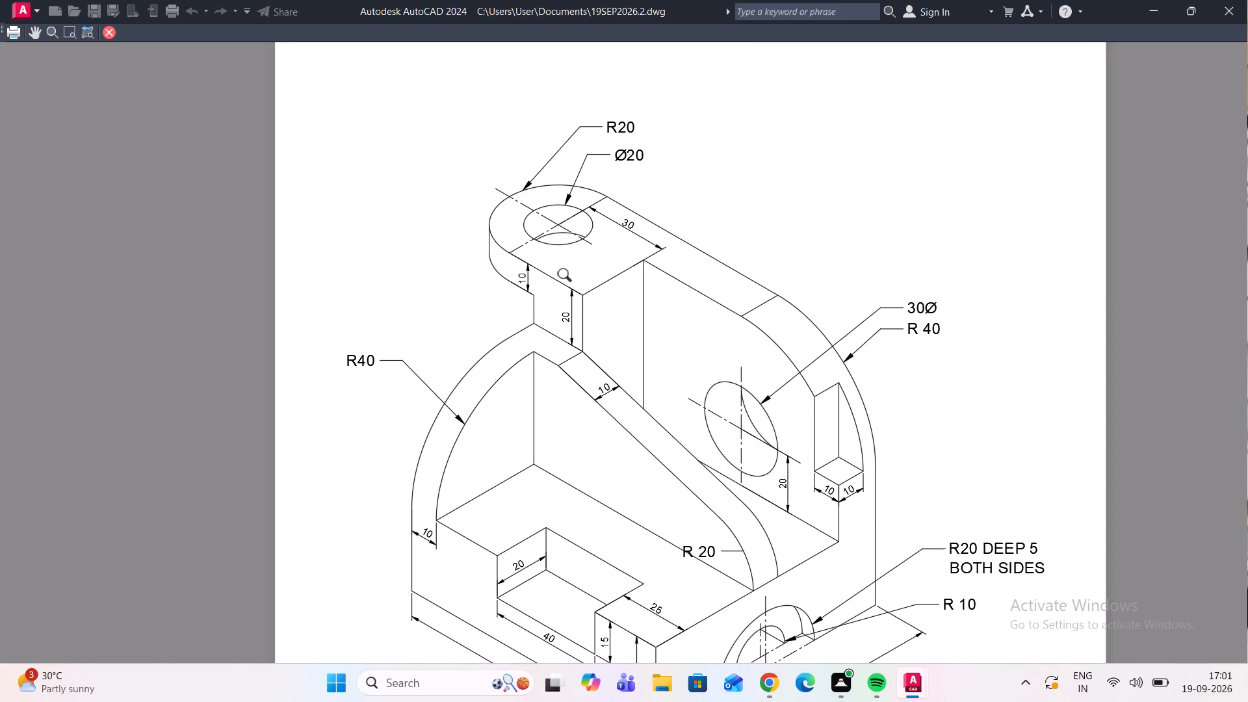
middle_click_drag(568, 270, 493, 198)
middle_click_drag(668, 344, 623, 235)
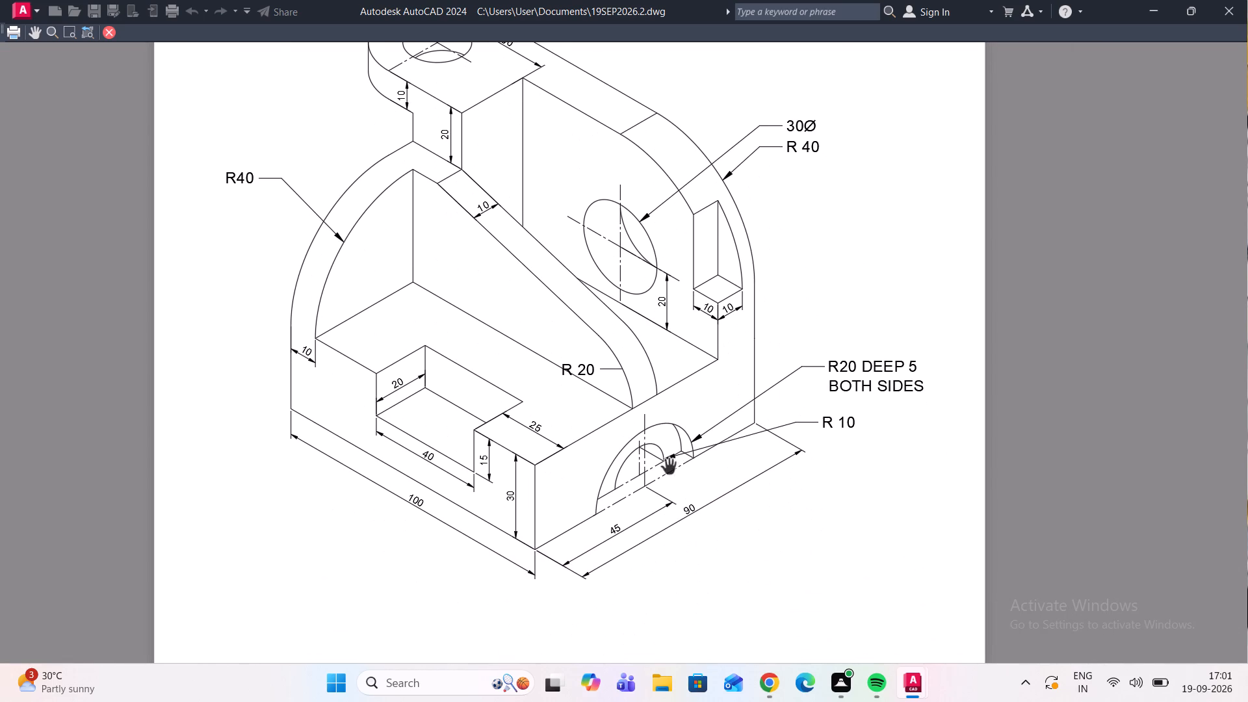
scroll(660, 473, "up", 3)
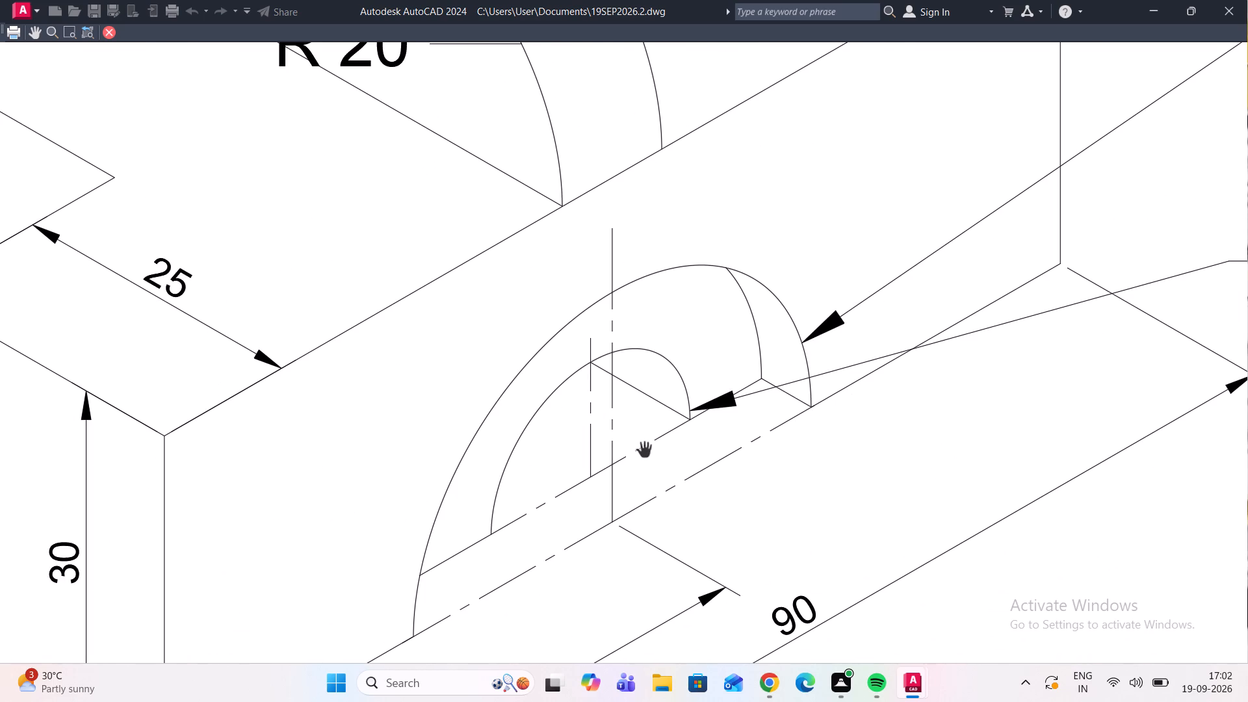
scroll(644, 450, "down", 2)
middle_click_drag(656, 427, 666, 396)
middle_click_drag(656, 428, 693, 403)
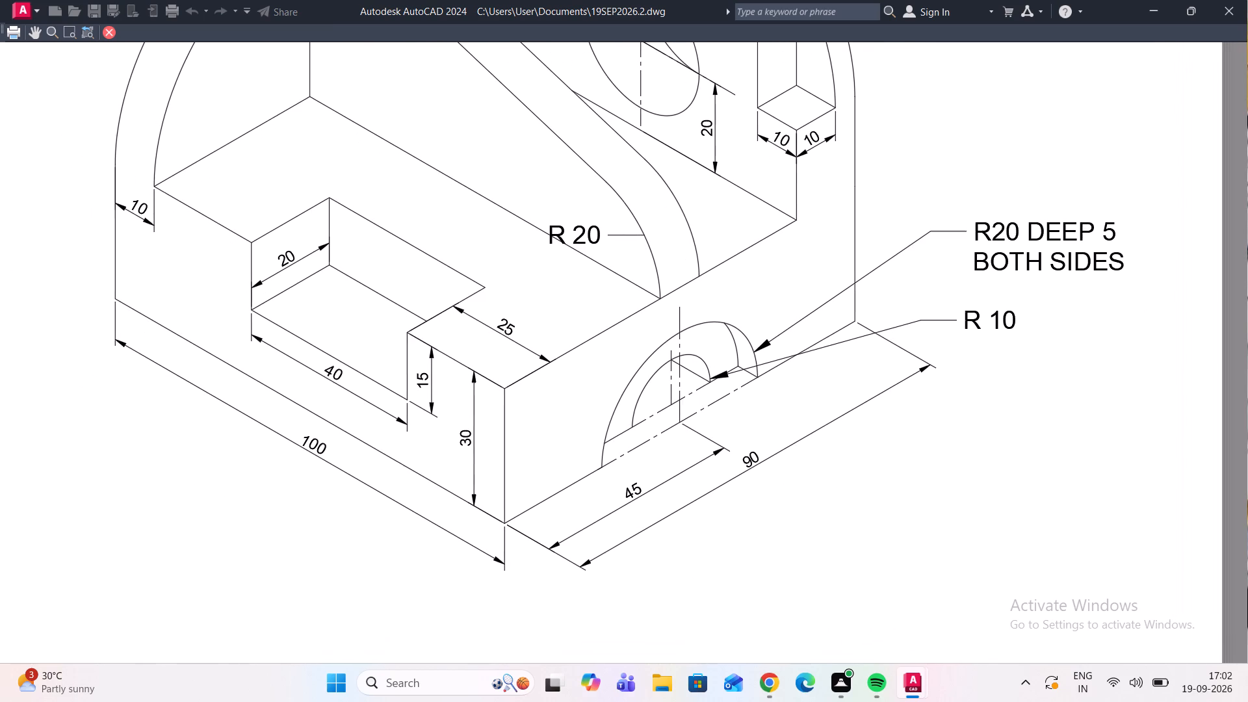
middle_click_drag(675, 424, 718, 415)
middle_click_drag(690, 426, 713, 437)
middle_click_drag(722, 448, 759, 465)
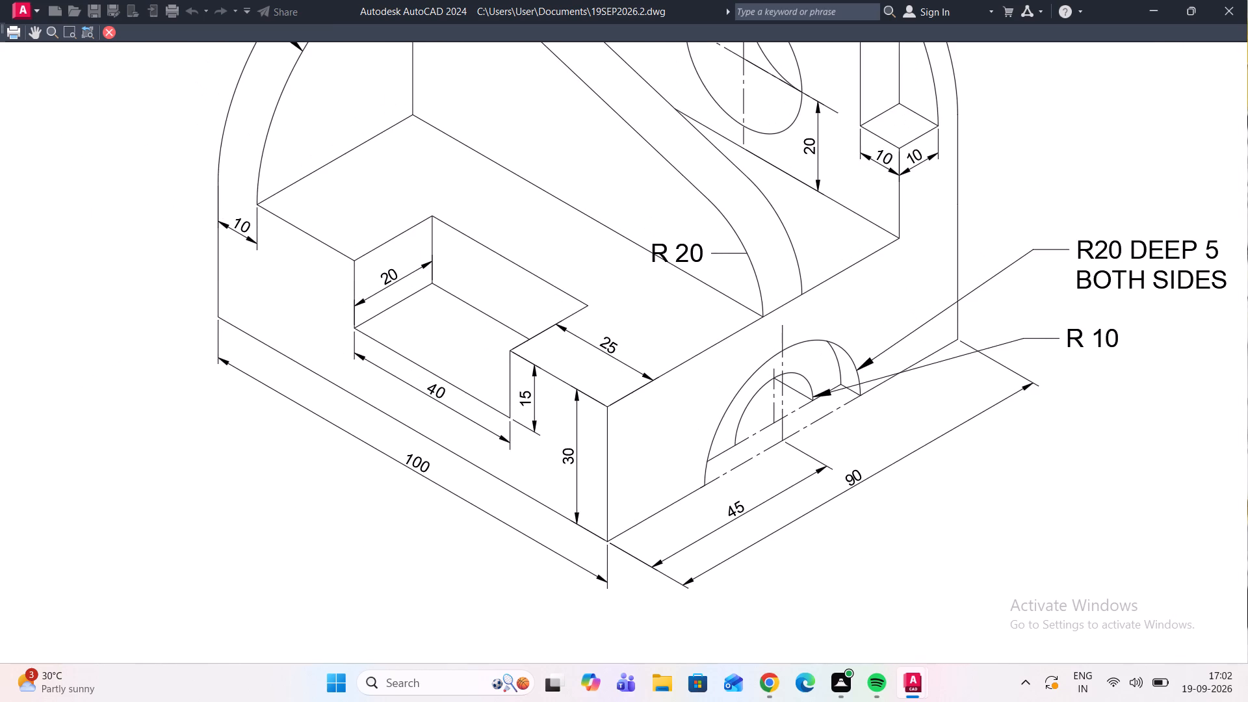
middle_click_drag(760, 471, 783, 493)
middle_click_drag(571, 444, 617, 491)
scroll(617, 517, "down", 1)
middle_click_drag(617, 518, 617, 525)
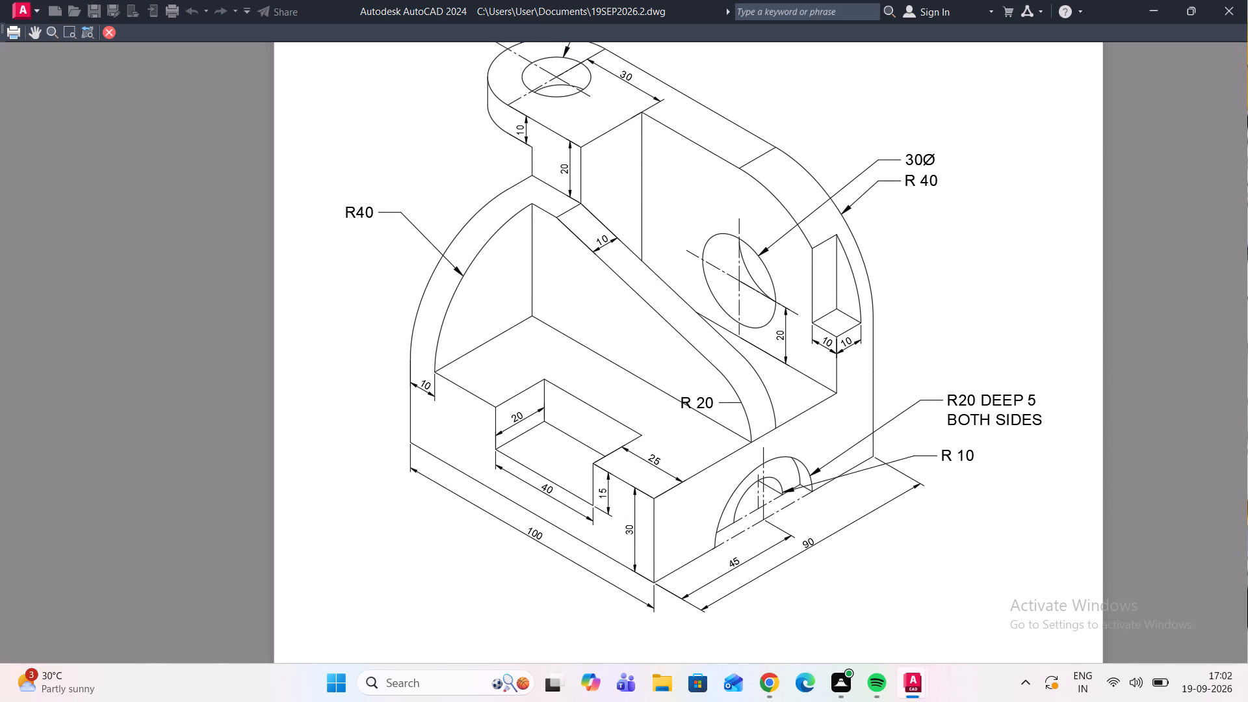
middle_click_drag(616, 476, 616, 514)
middle_click_drag(699, 488, 620, 497)
middle_click_drag(712, 464, 664, 491)
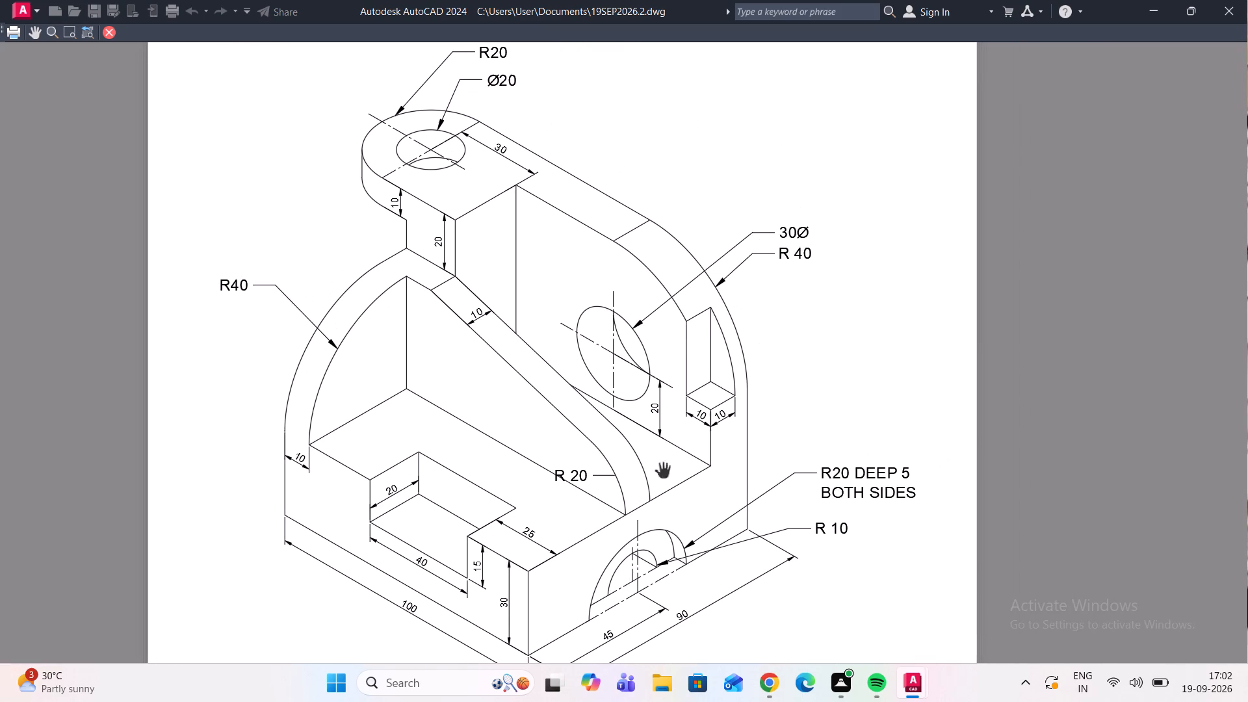
scroll(706, 359, "up", 1)
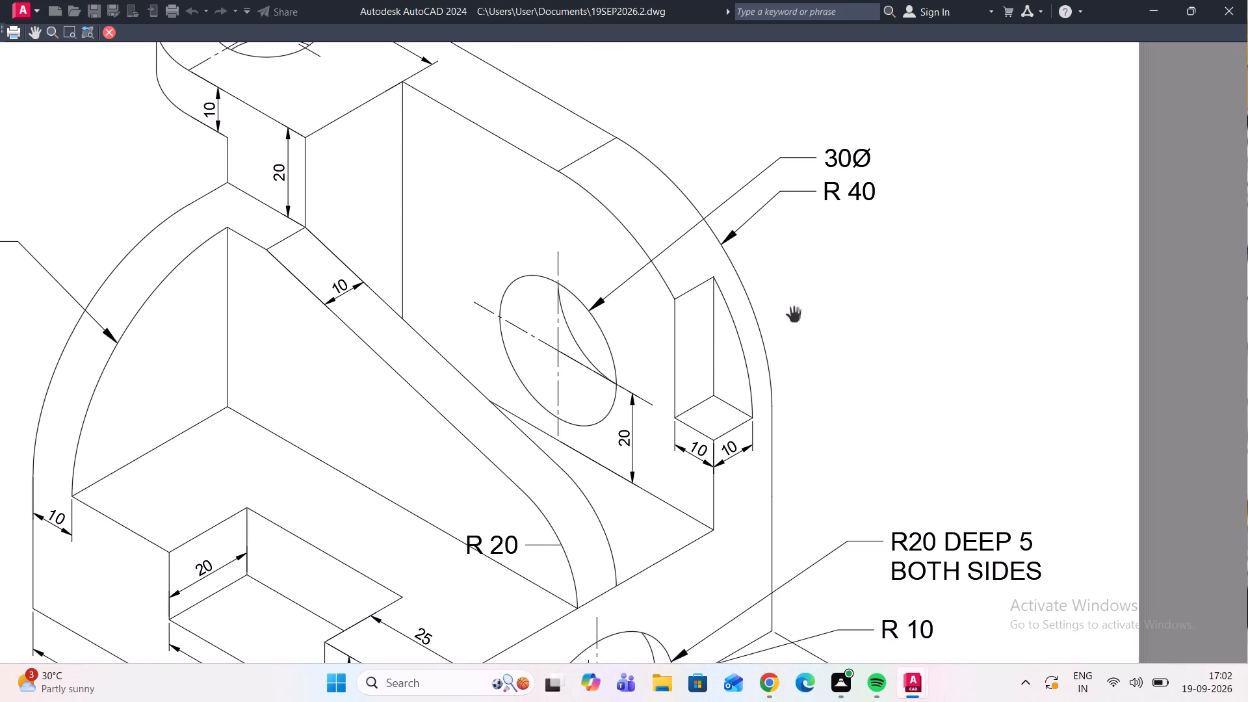
scroll(795, 313, "down", 1)
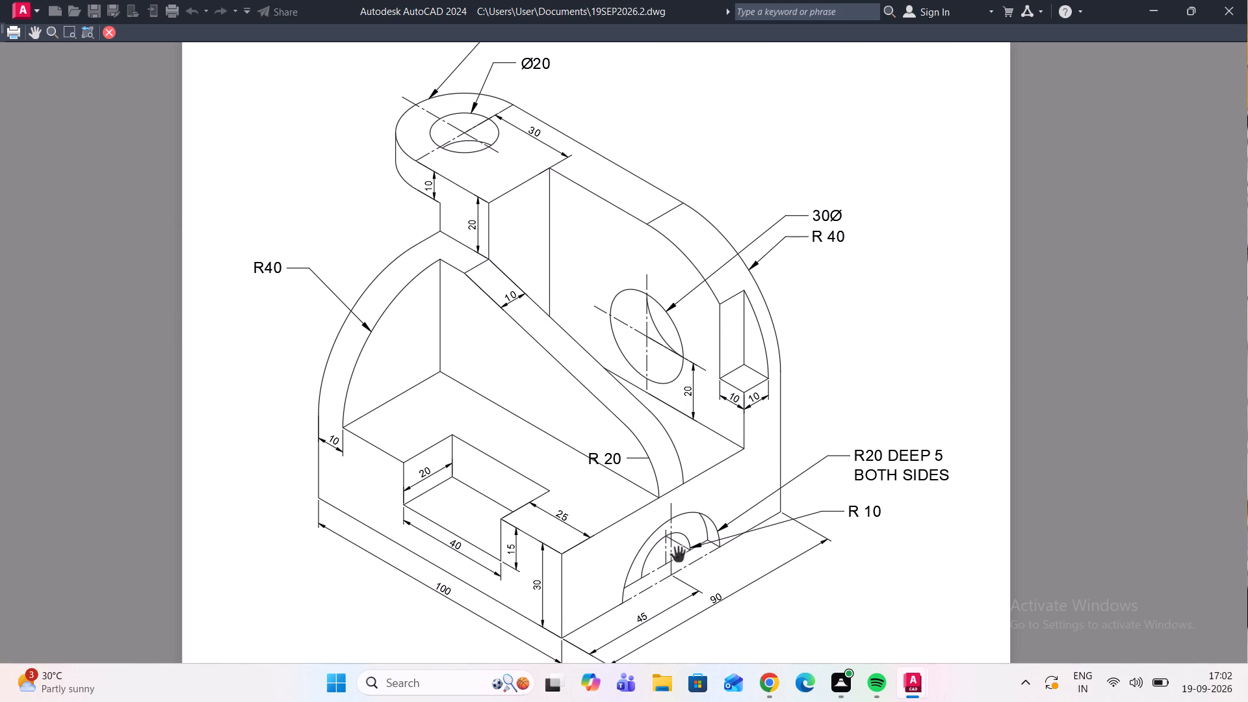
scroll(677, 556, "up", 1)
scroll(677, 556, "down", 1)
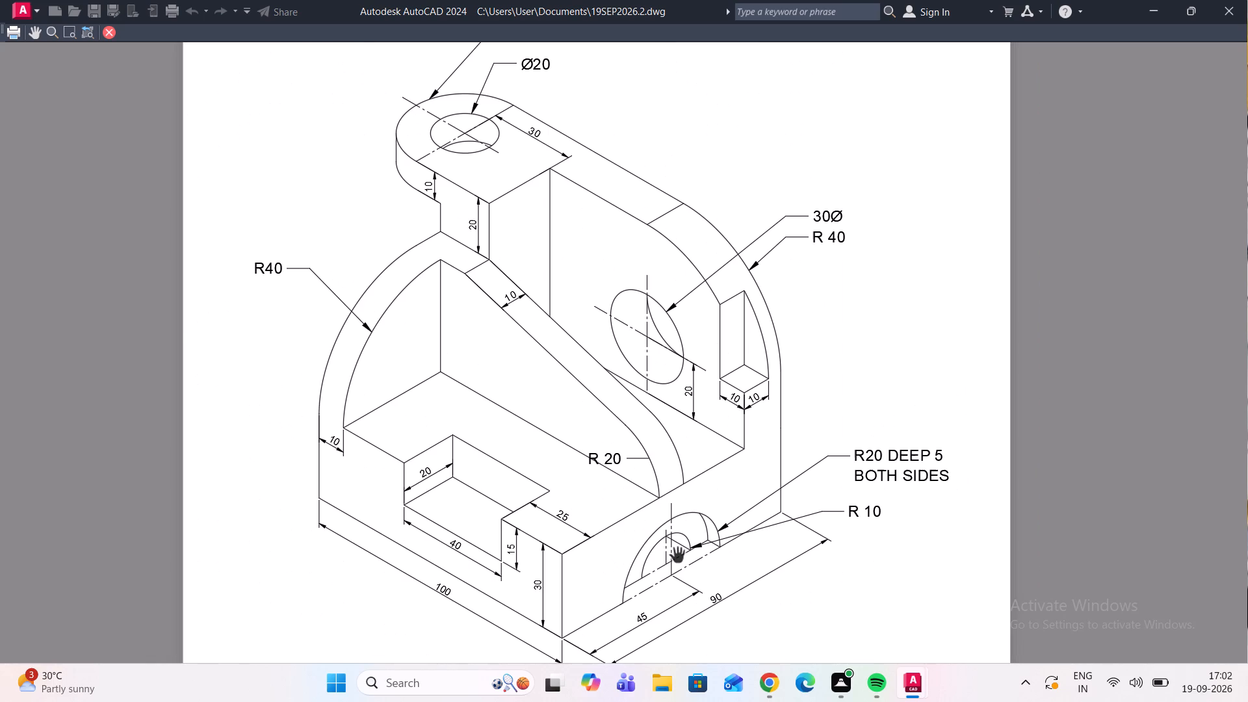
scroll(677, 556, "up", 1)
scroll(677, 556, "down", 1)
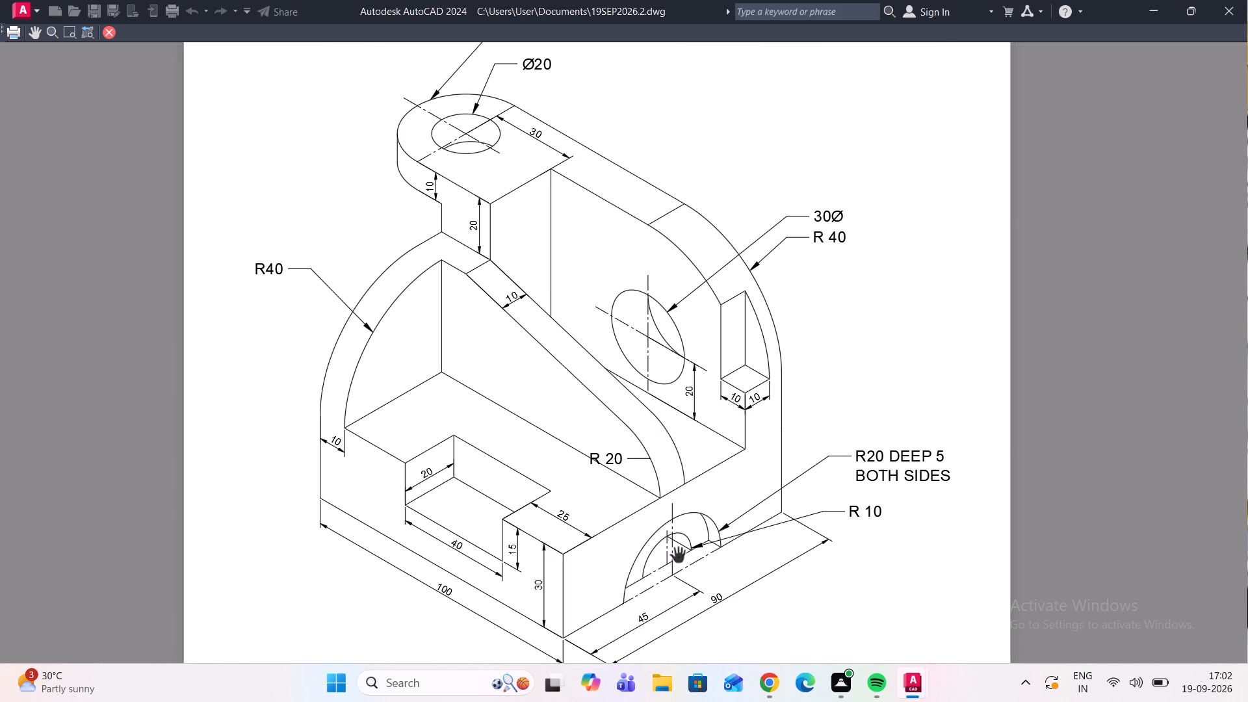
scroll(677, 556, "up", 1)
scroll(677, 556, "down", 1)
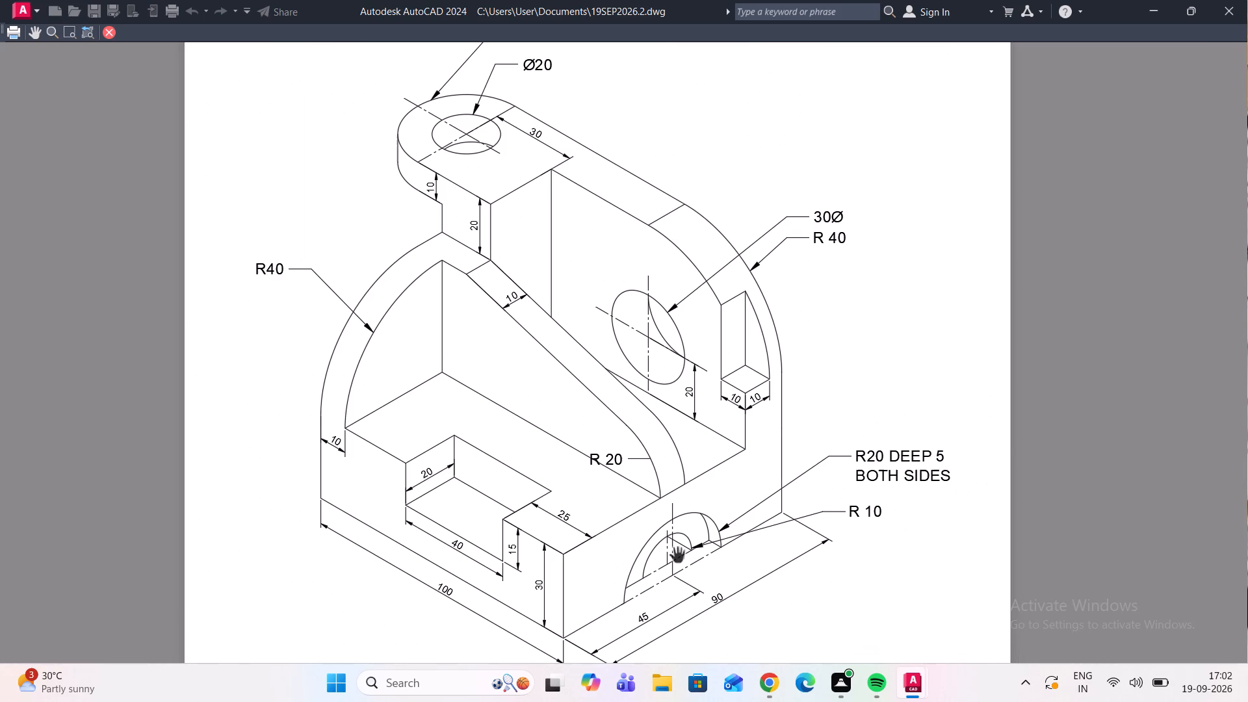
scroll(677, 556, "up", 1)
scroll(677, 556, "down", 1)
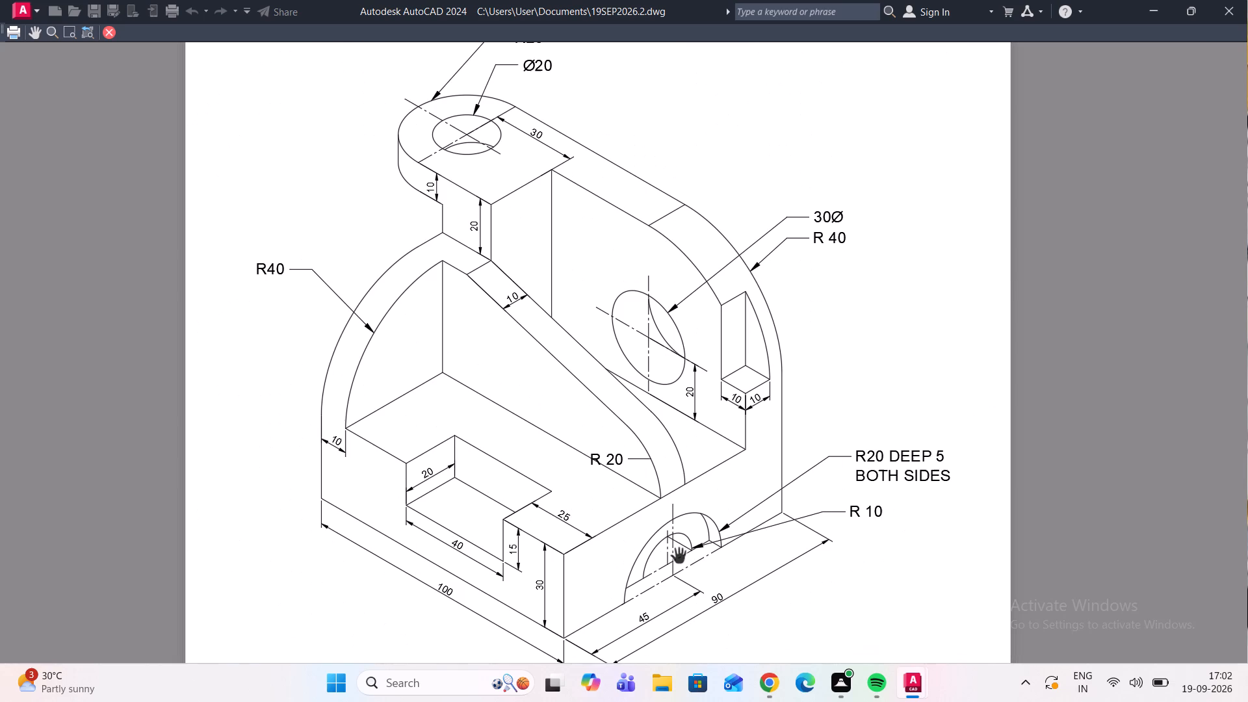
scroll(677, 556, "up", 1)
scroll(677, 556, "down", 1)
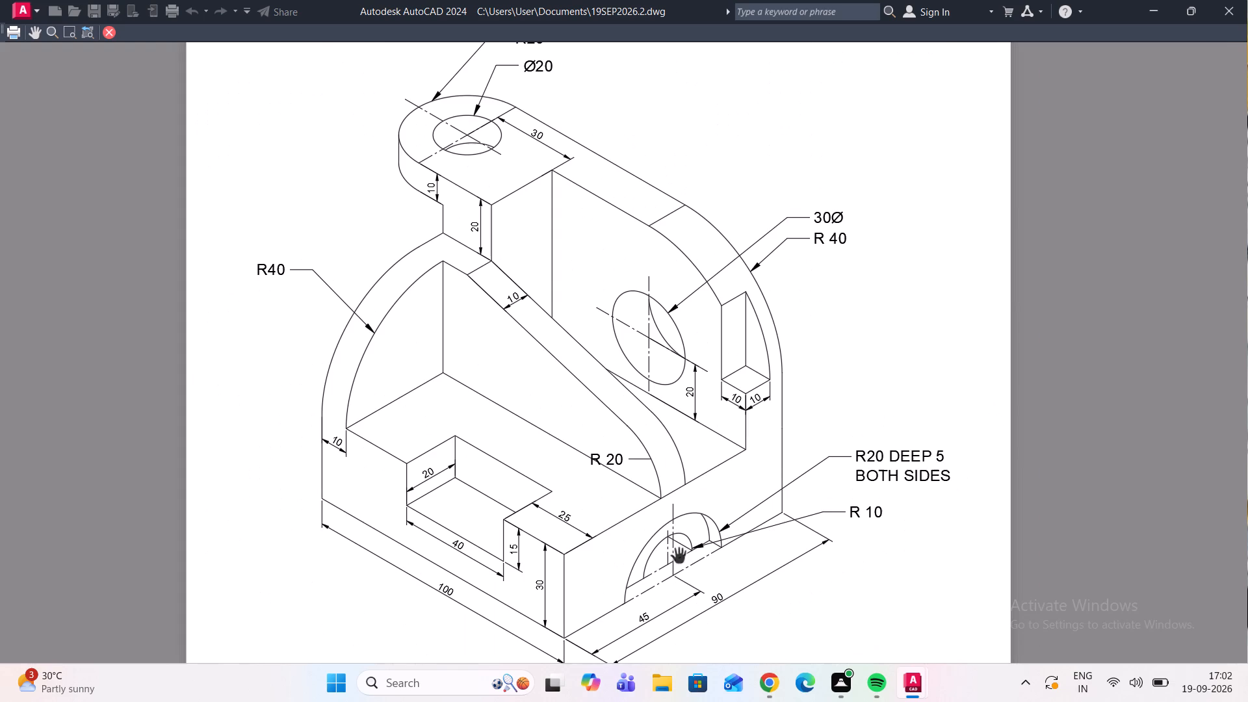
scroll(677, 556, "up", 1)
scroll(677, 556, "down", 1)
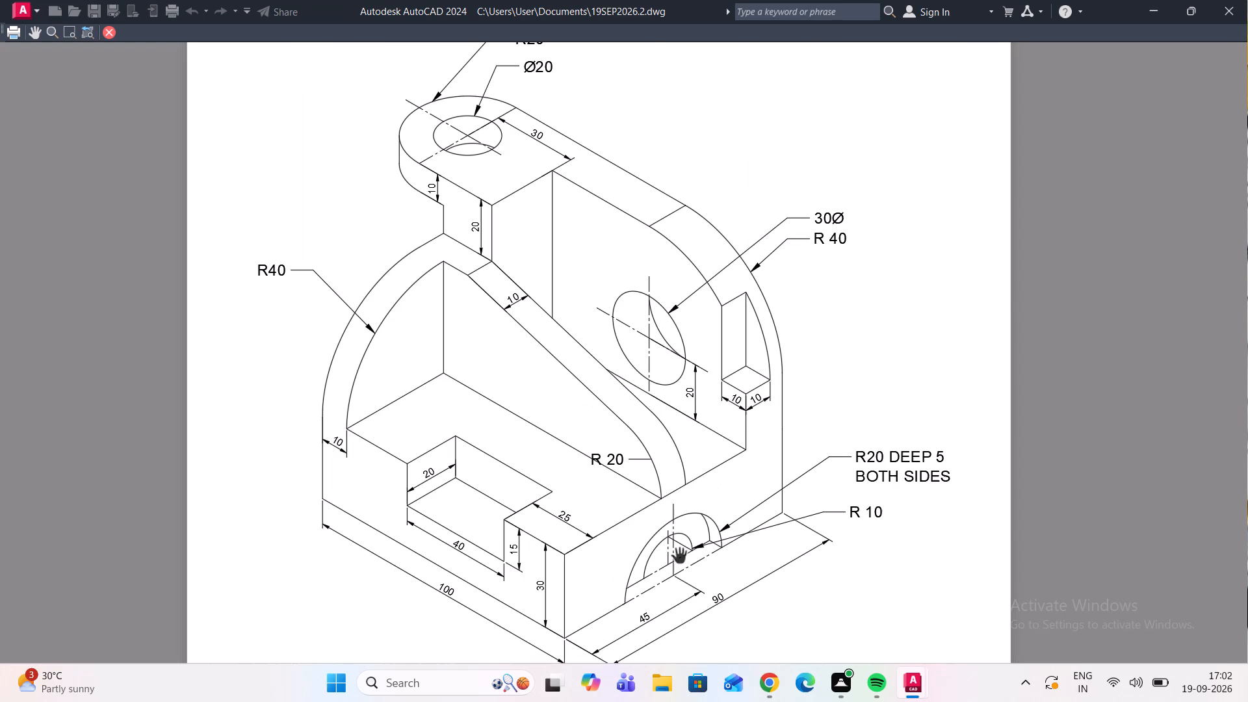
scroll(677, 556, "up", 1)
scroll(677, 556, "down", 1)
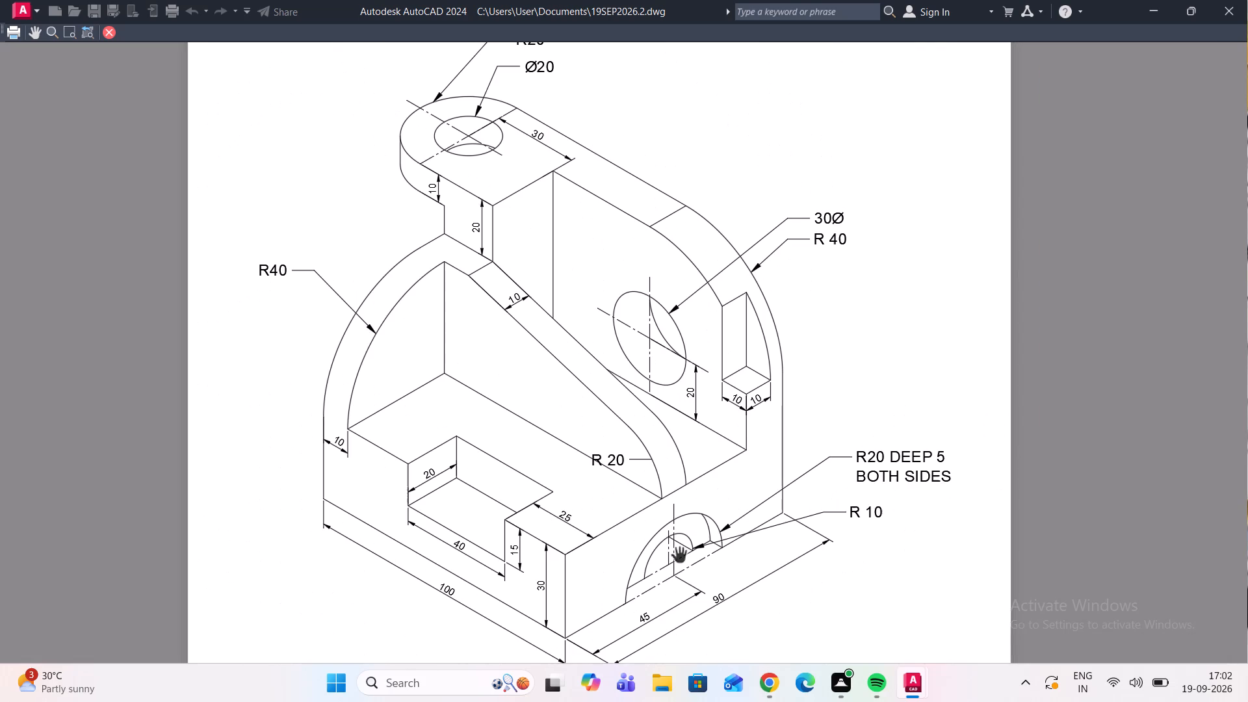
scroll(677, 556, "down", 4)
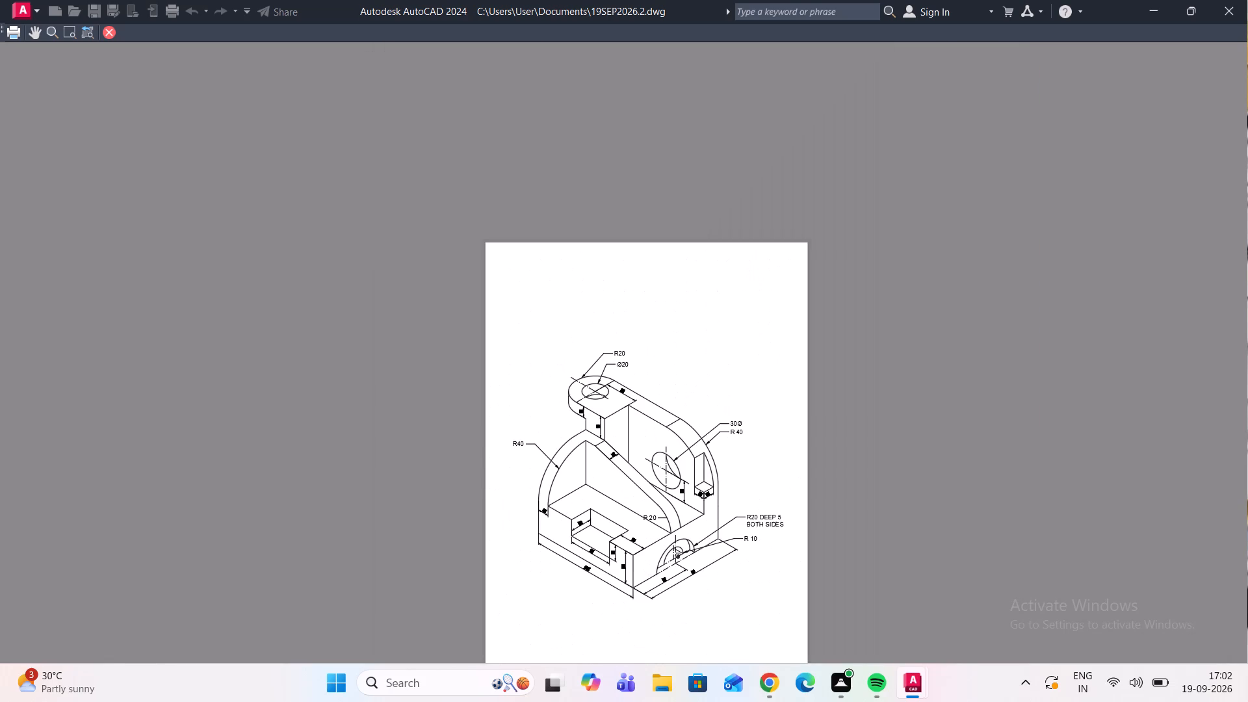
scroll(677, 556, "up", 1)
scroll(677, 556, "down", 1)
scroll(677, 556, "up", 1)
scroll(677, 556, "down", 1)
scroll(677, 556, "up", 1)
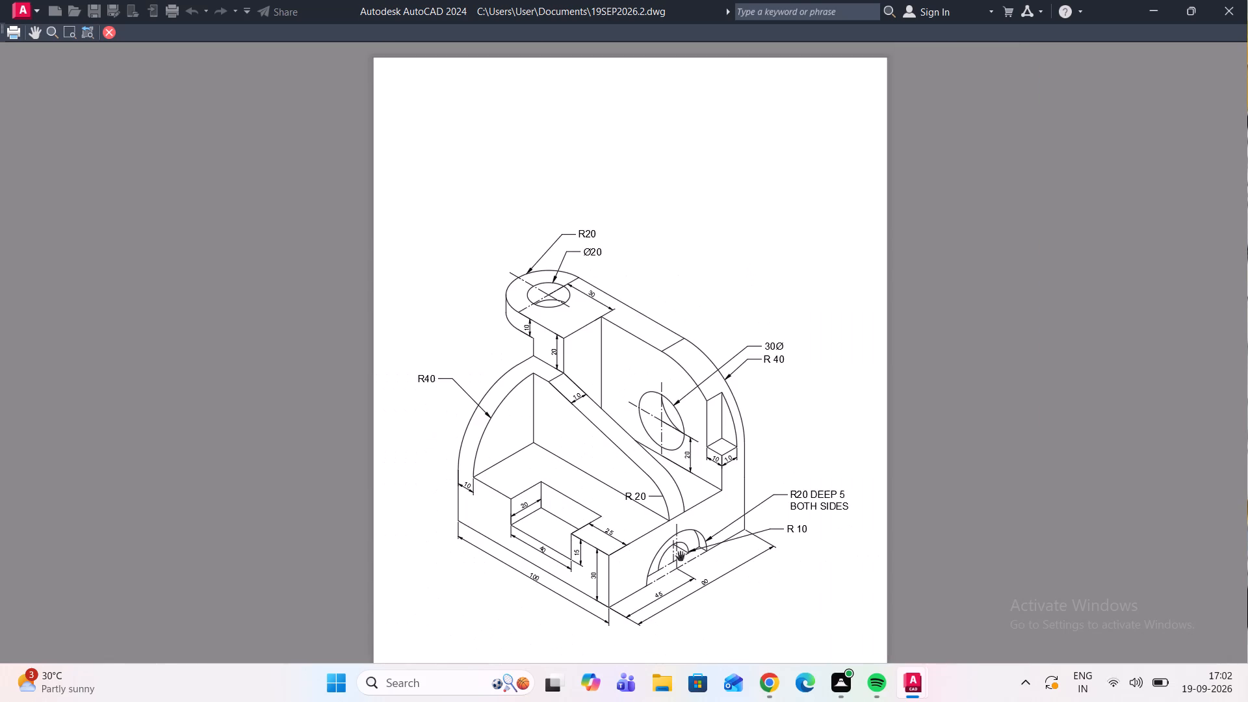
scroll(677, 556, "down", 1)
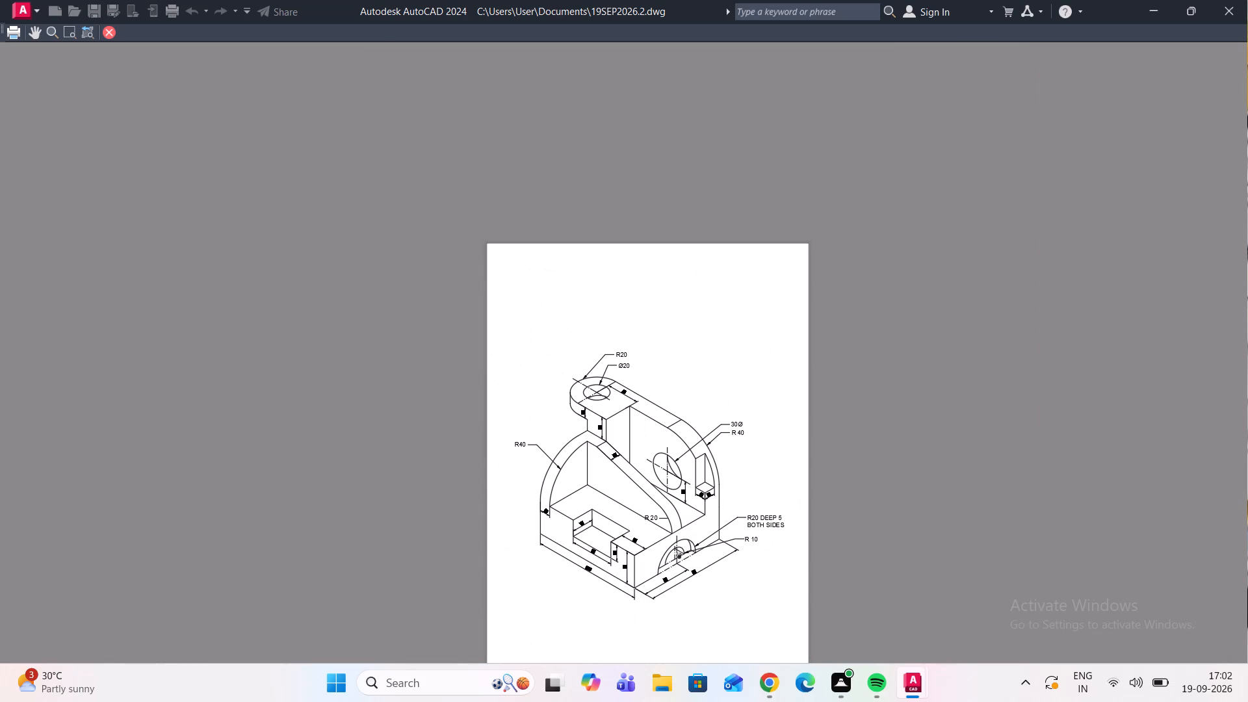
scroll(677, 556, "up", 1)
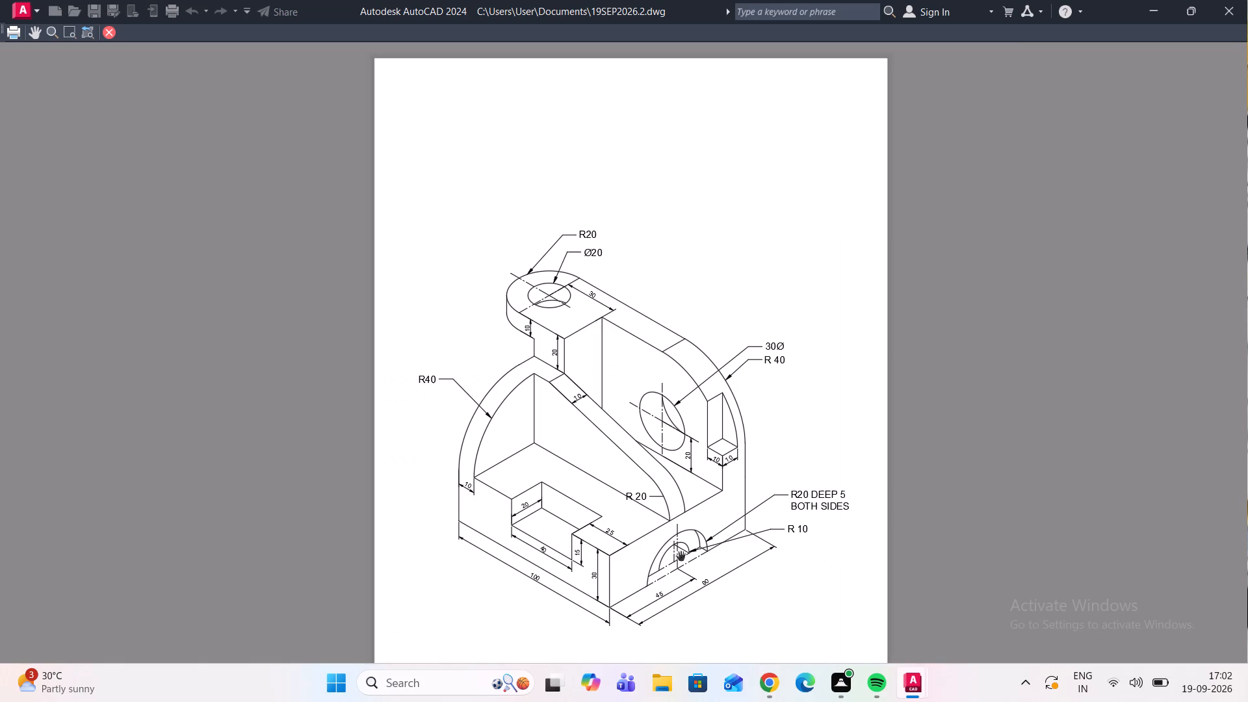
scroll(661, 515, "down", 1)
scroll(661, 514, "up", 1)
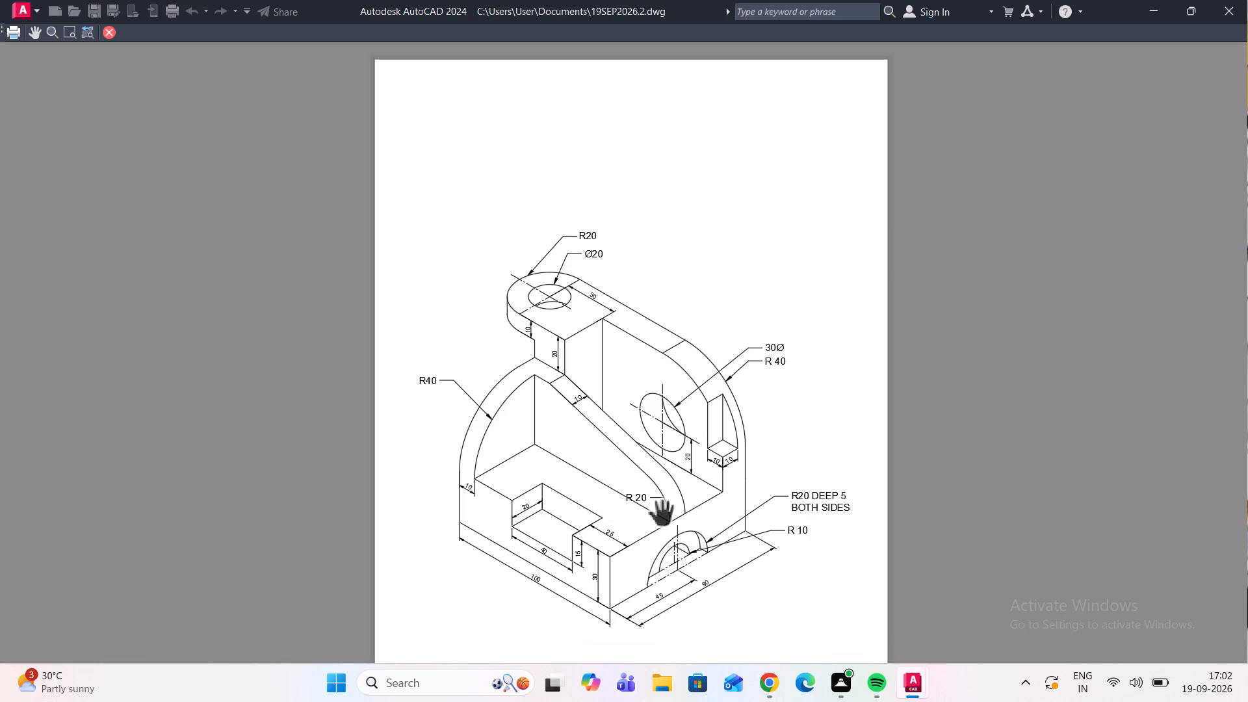
Examine the plot preview around the upright wall's corner pocket and its paired 10 dimensions beside the circular hole.
scroll(744, 473, "up", 1)
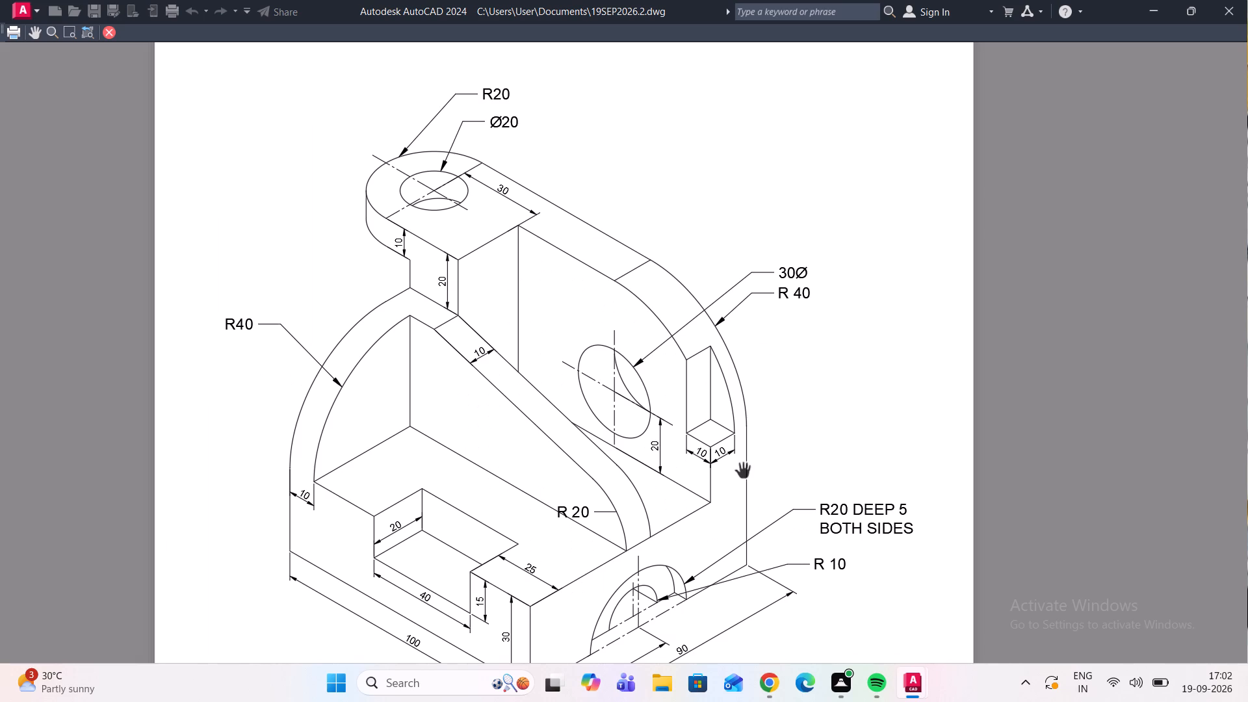
scroll(732, 470, "up", 2)
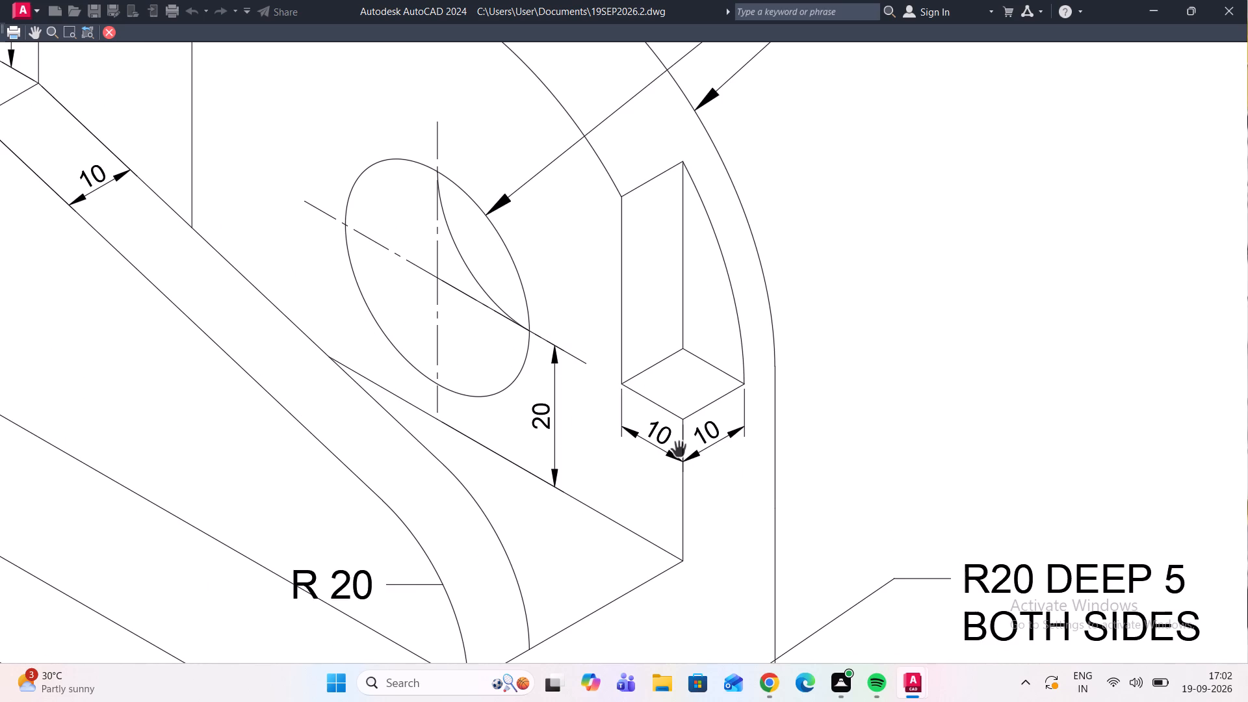
scroll(677, 449, "down", 3)
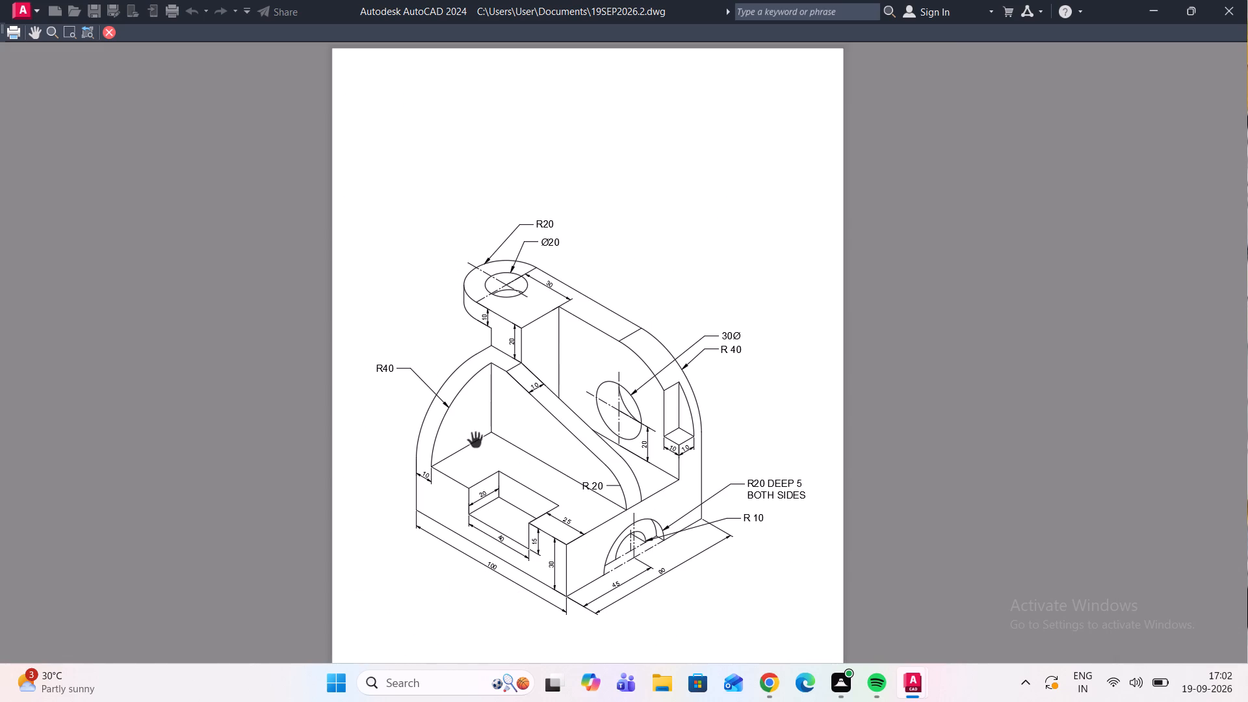
scroll(521, 447, "down", 1)
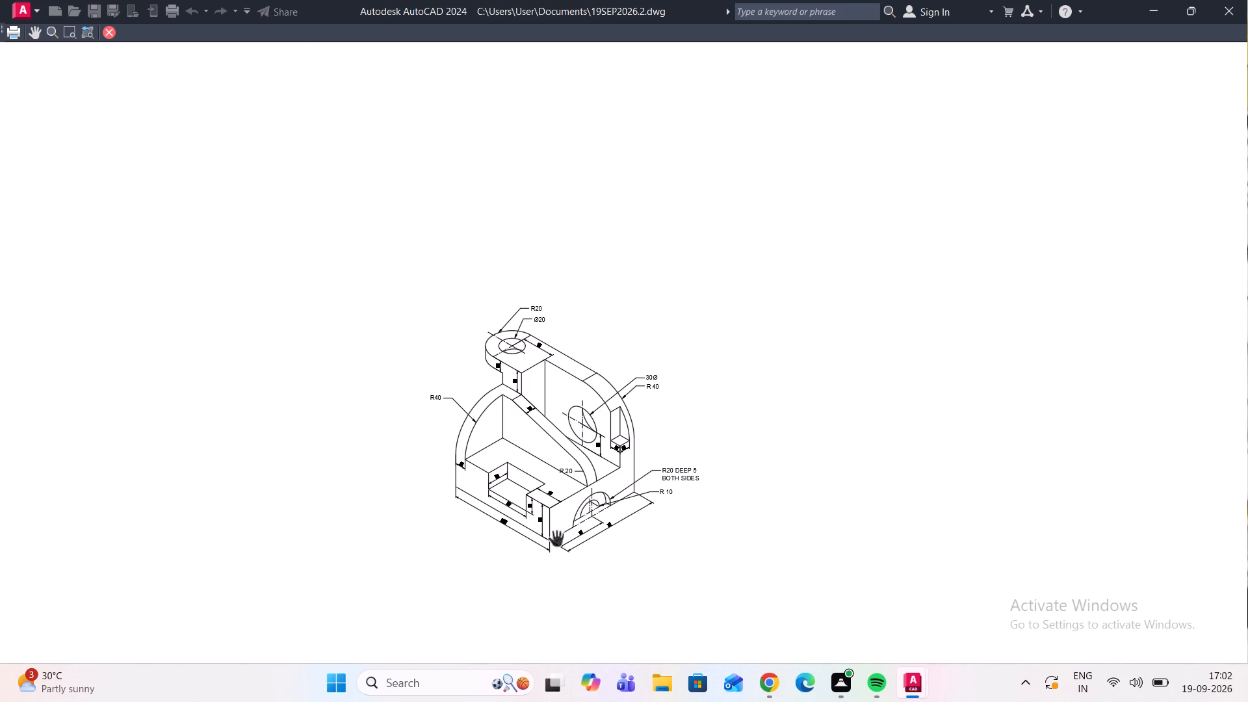
Examine the previewed base dimensions, the arched recess and the R 20 callout's leader at the sloping rib's curved end.
scroll(571, 575, "up", 2)
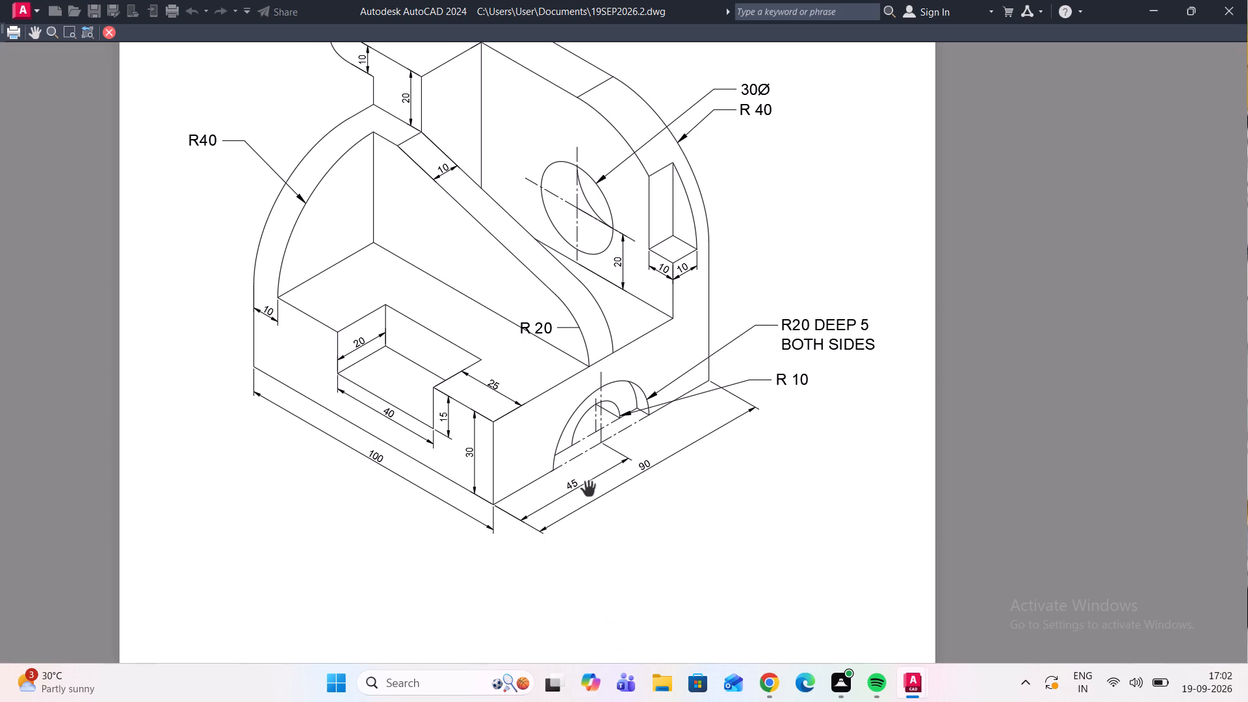
scroll(588, 489, "up", 1)
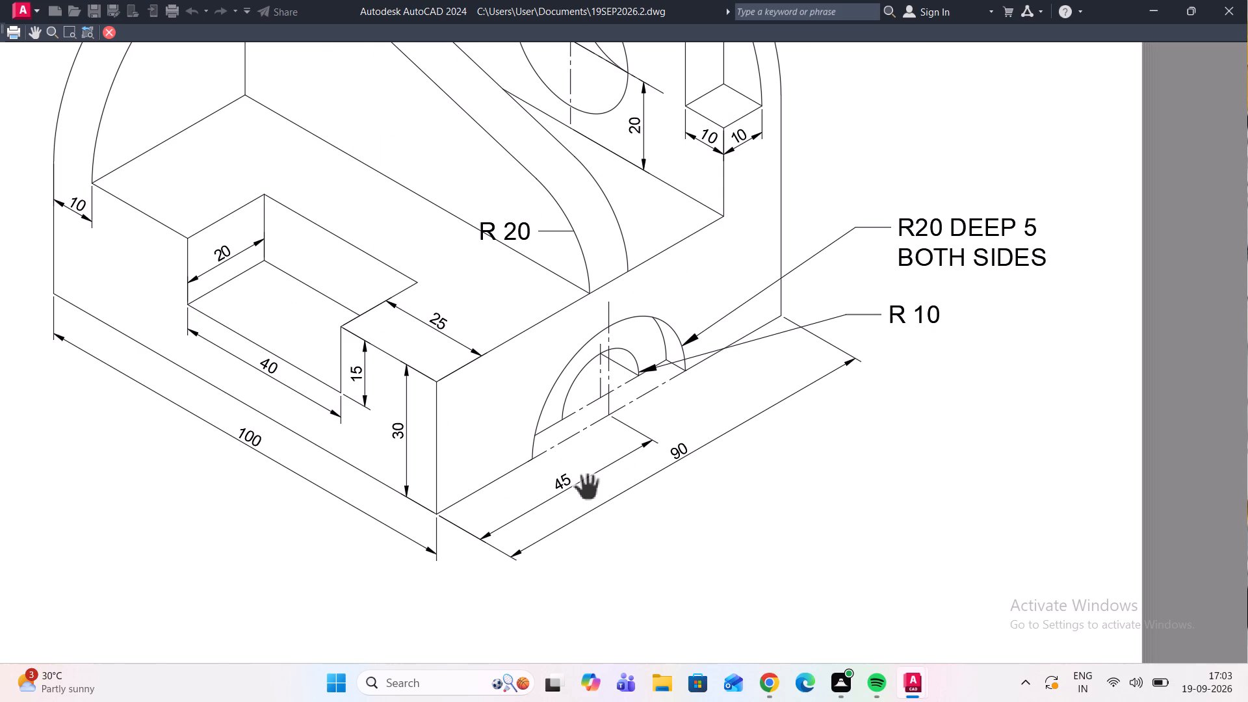
scroll(588, 489, "up", 1)
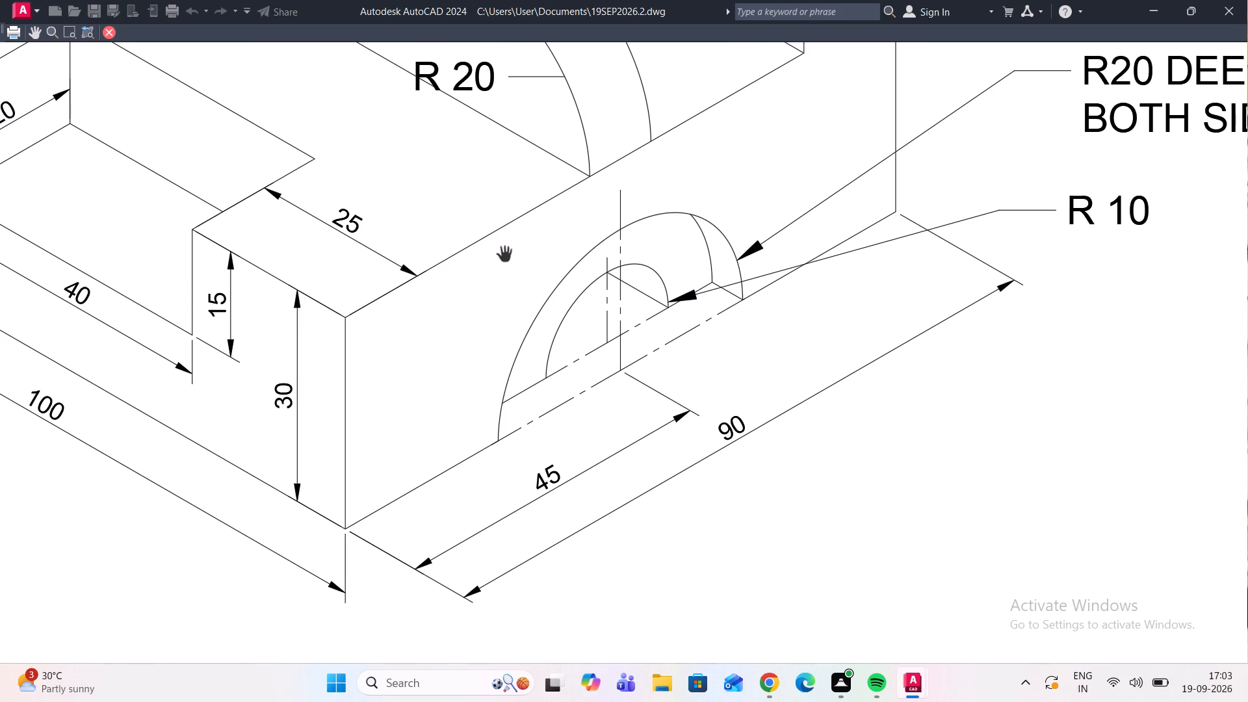
middle_click_drag(466, 211, 485, 328)
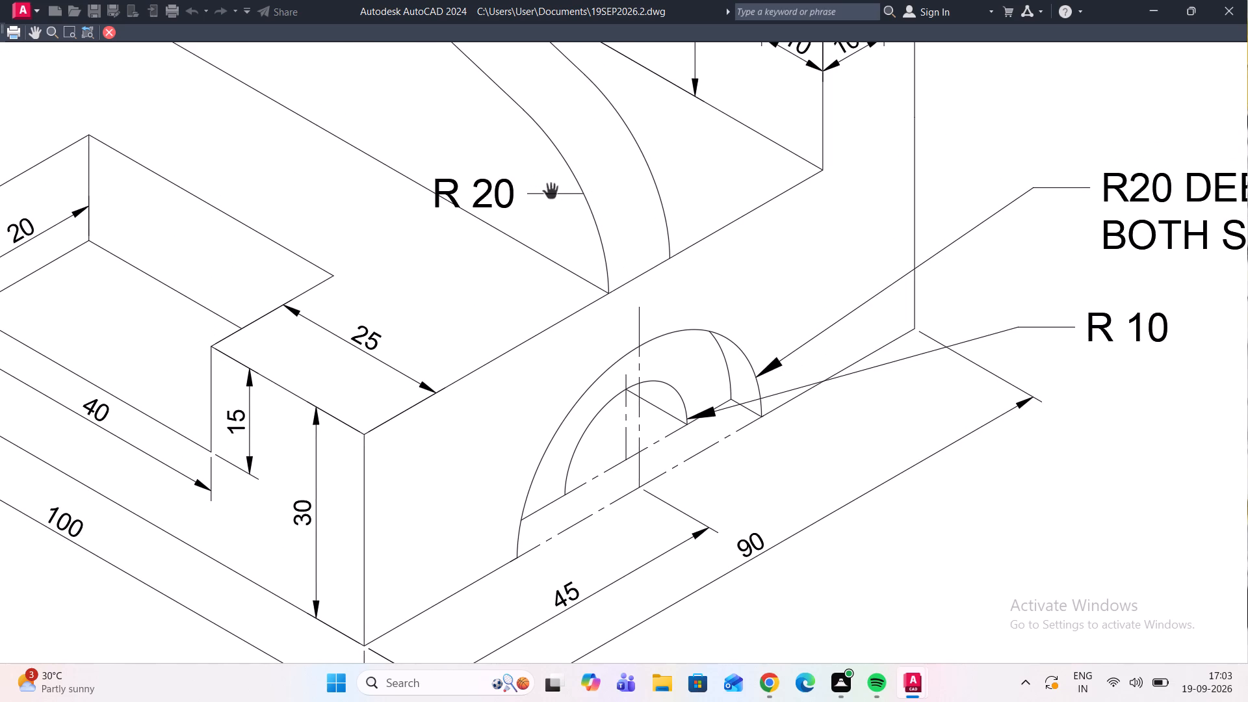
scroll(553, 193, "up", 3)
scroll(613, 180, "up", 4)
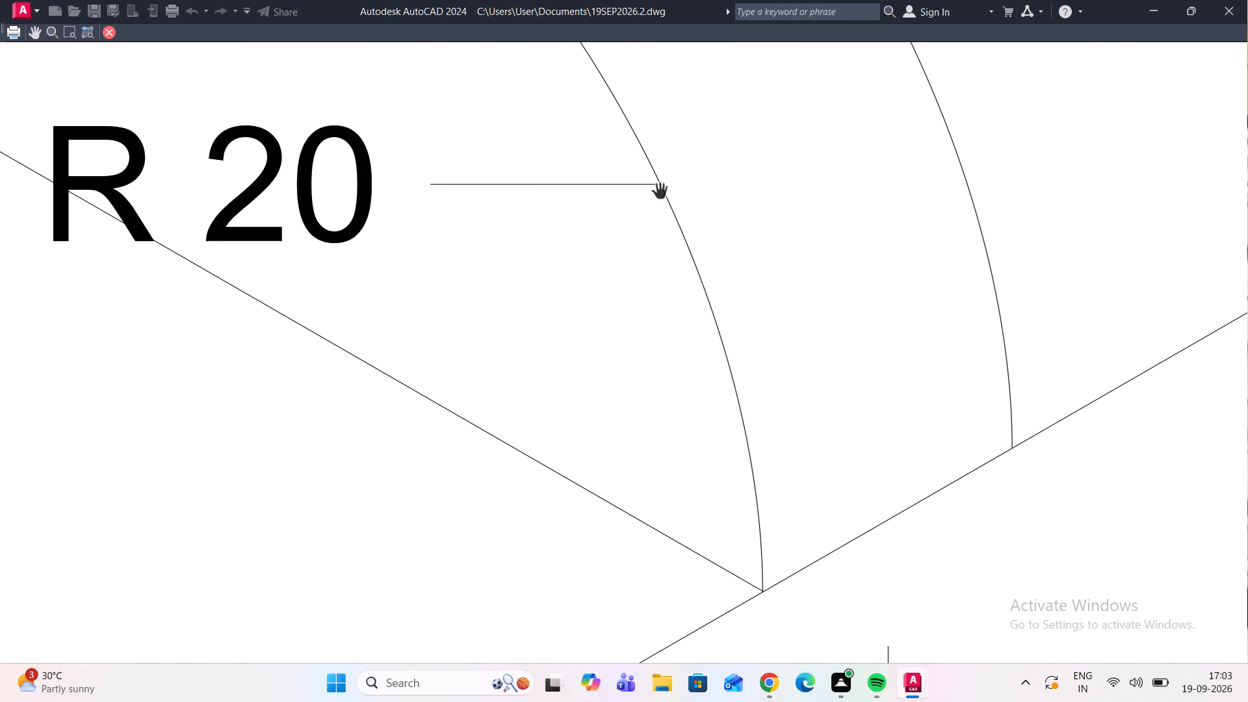
scroll(658, 192, "up", 6)
scroll(635, 232, "down", 1)
scroll(643, 284, "down", 2)
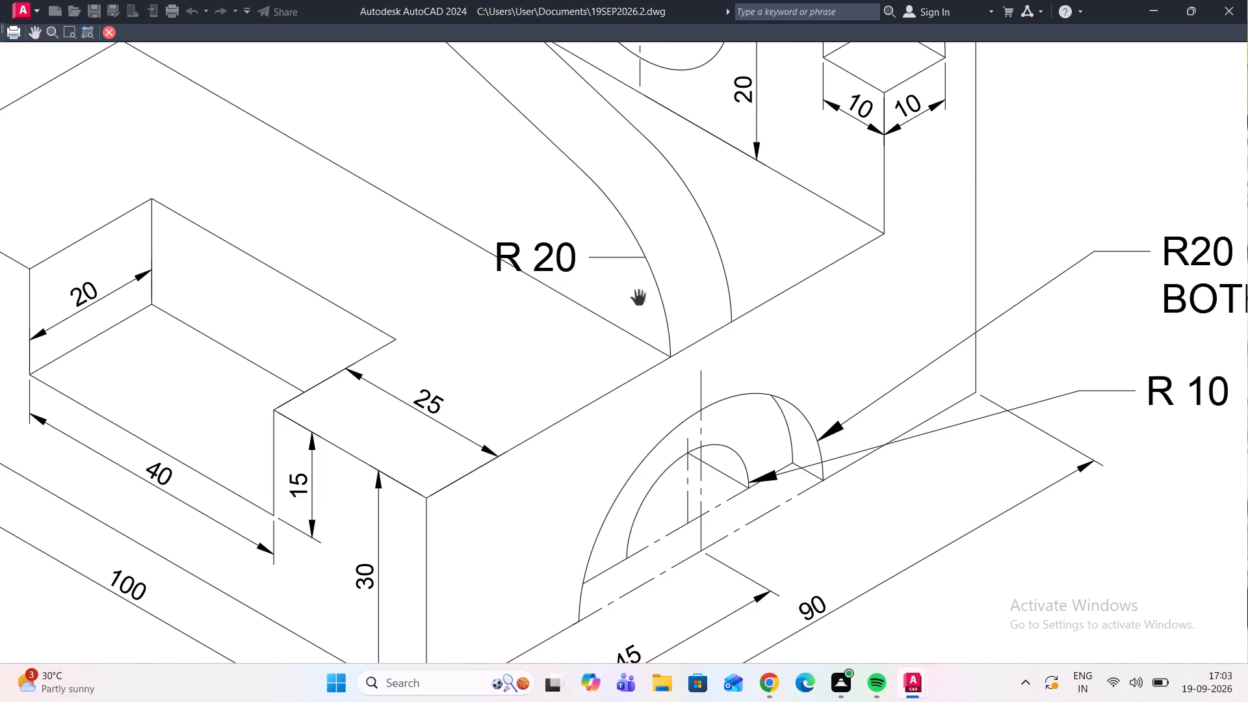
scroll(637, 300, "down", 2)
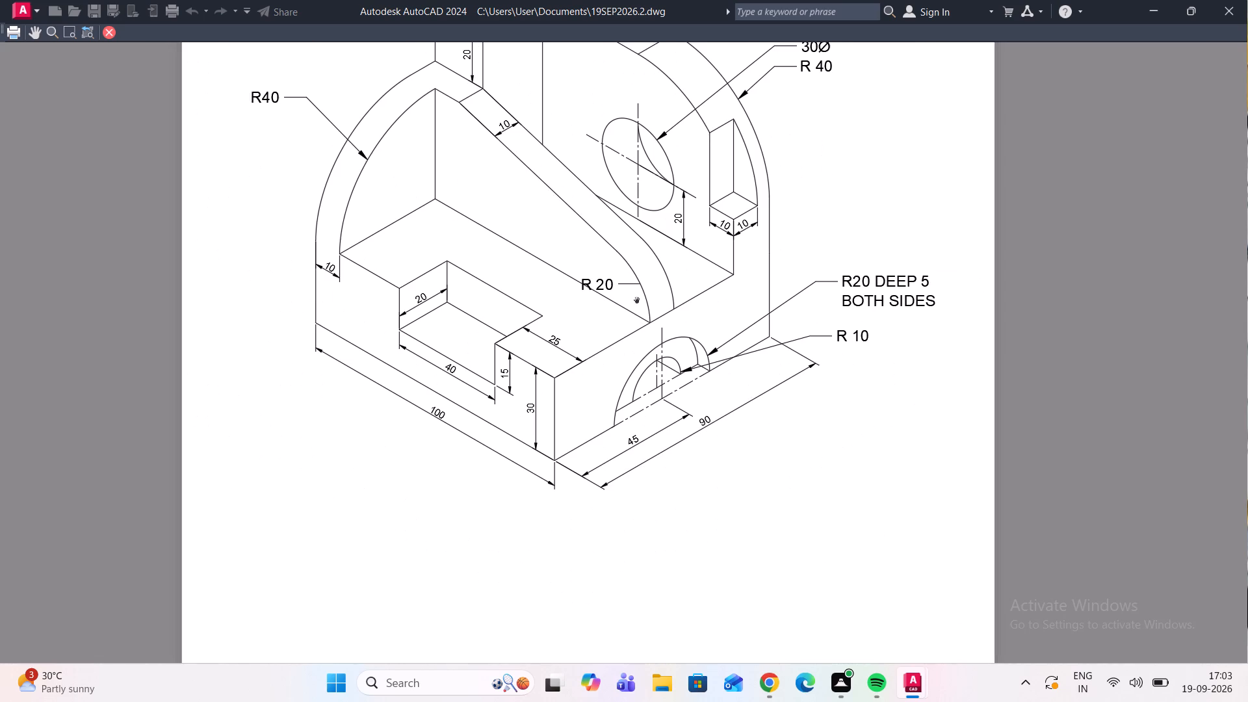
scroll(634, 306, "down", 1)
Examine the previewed height dimensions beneath the upper arm and the centre lines of the arched recess in the base.
middle_click_drag(634, 308, 749, 408)
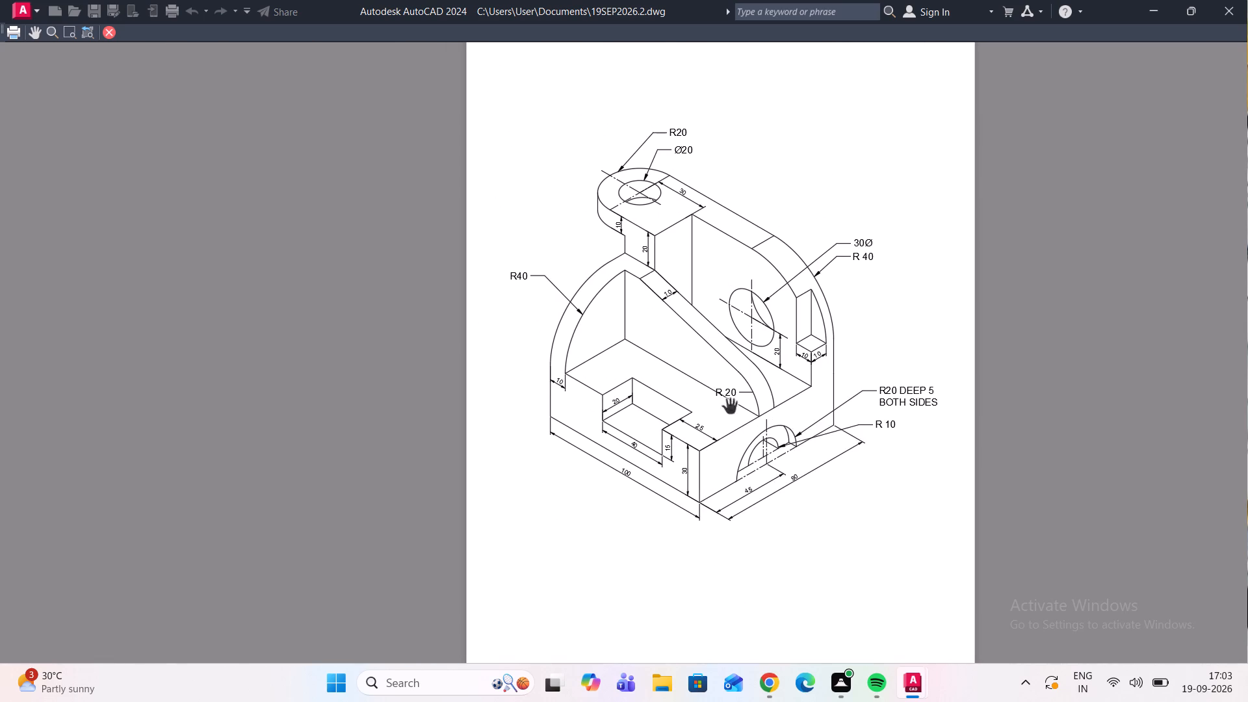
middle_click_drag(669, 391, 643, 434)
scroll(591, 289, "up", 2)
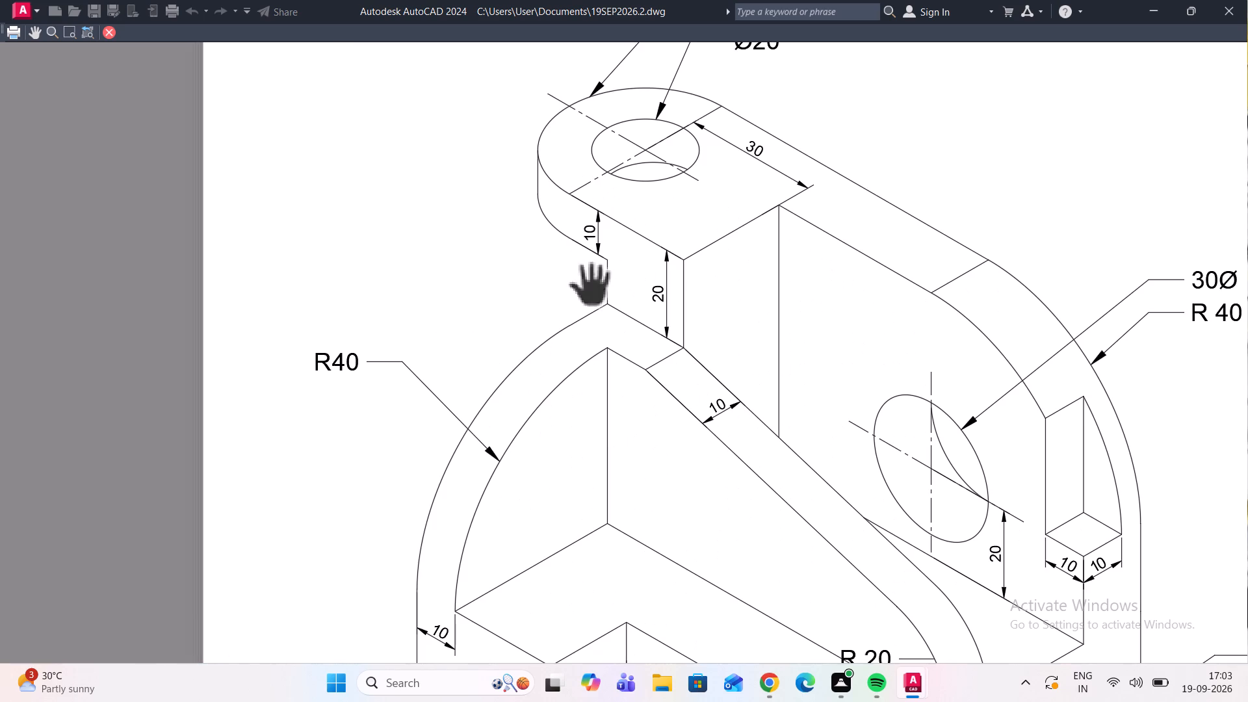
scroll(604, 250, "up", 2)
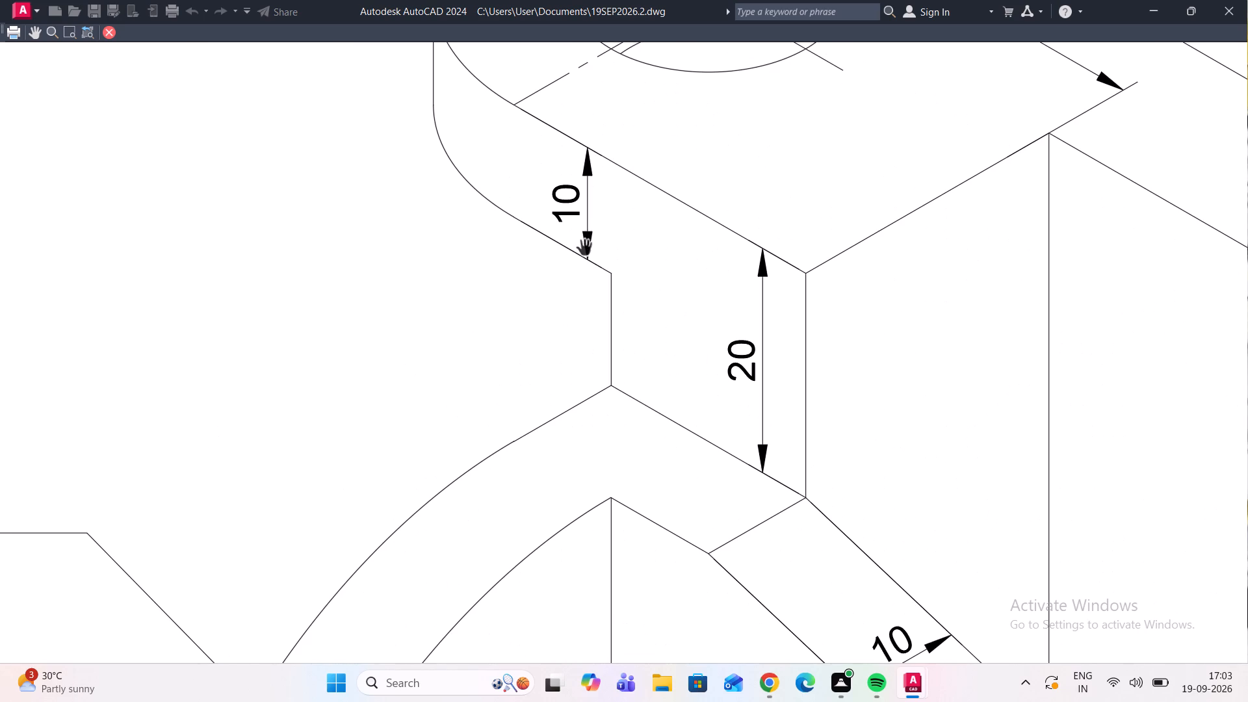
scroll(587, 250, "up", 2)
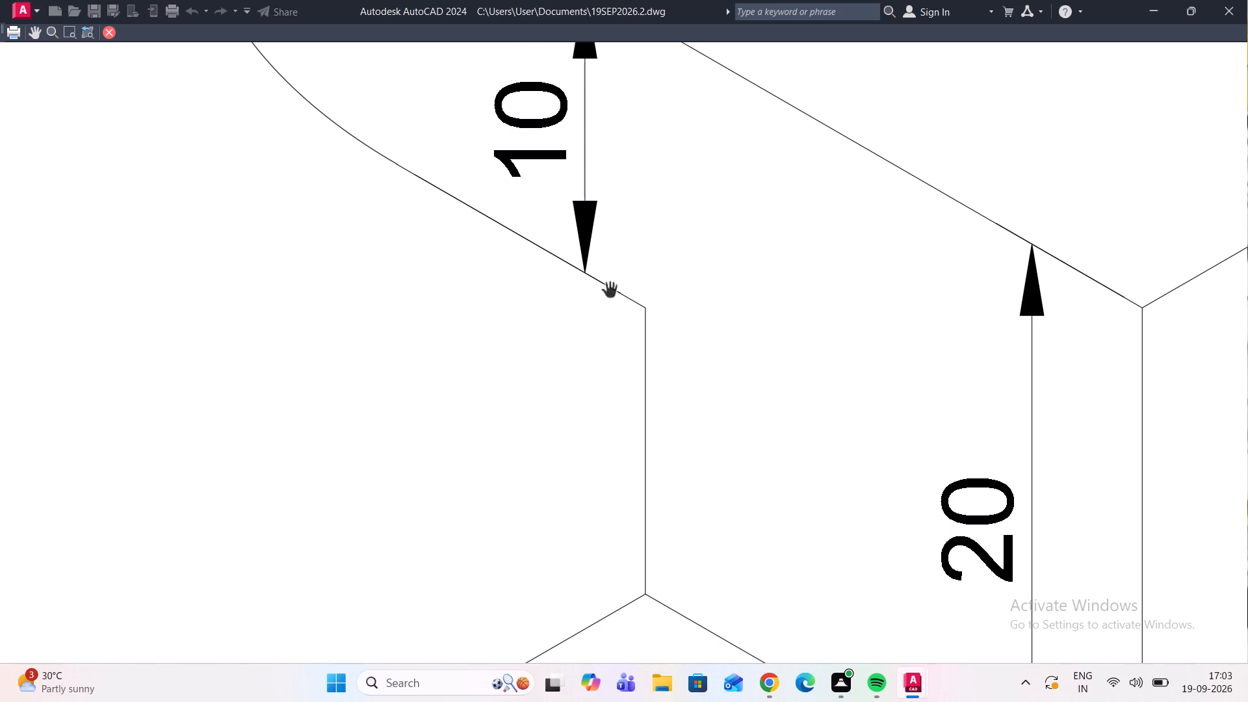
scroll(630, 285, "down", 3)
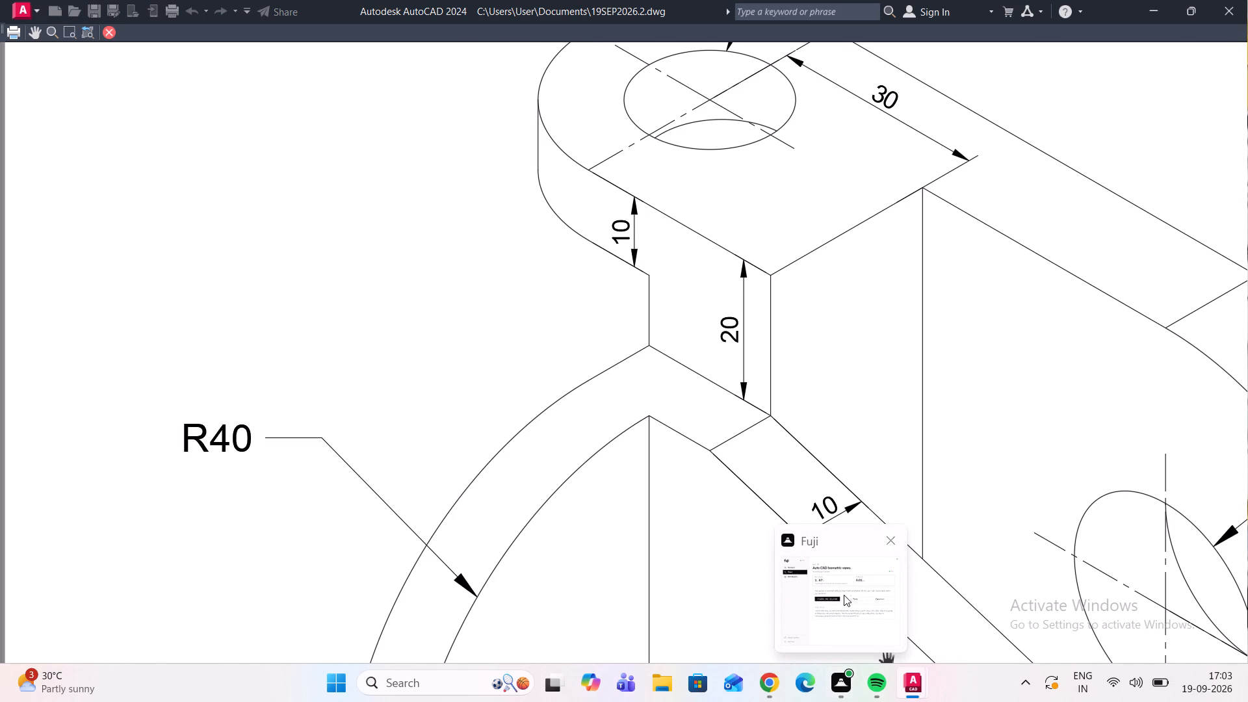
scroll(758, 337, "down", 2)
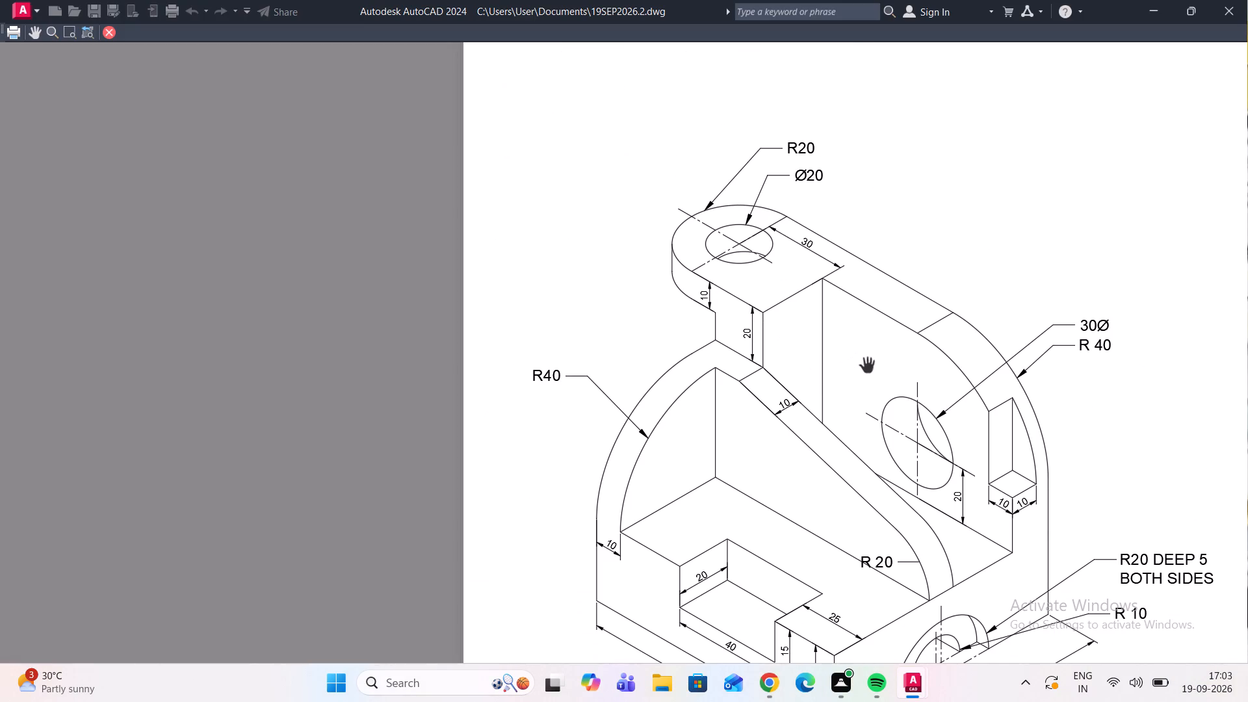
scroll(889, 363, "down", 2)
middle_click_drag(1028, 469, 972, 408)
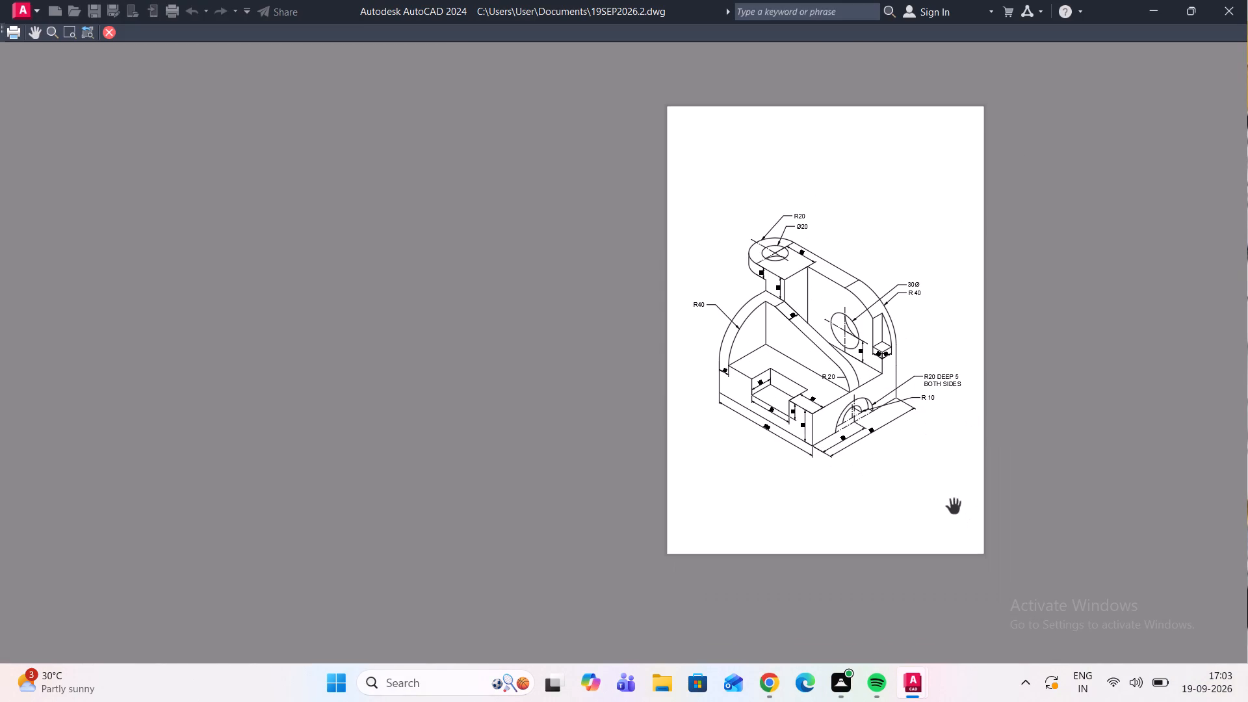
scroll(834, 386, "up", 3)
scroll(928, 508, "up", 3)
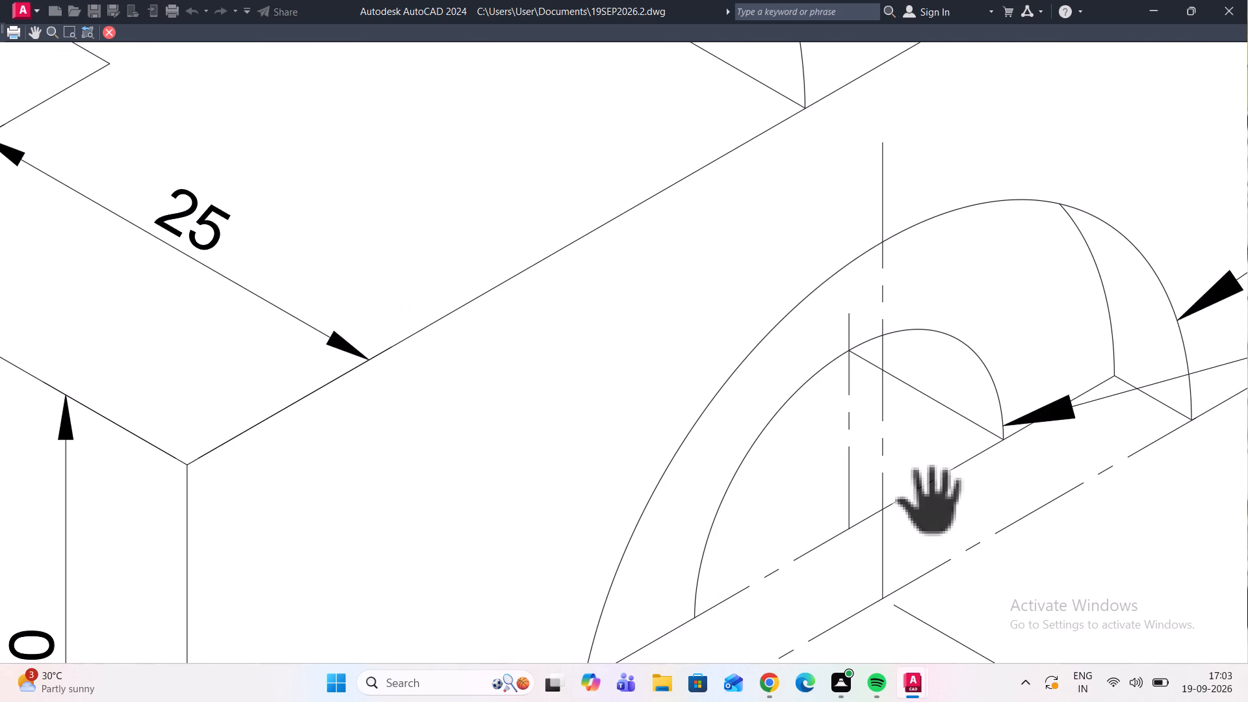
scroll(893, 510, "up", 3)
scroll(893, 510, "down", 5)
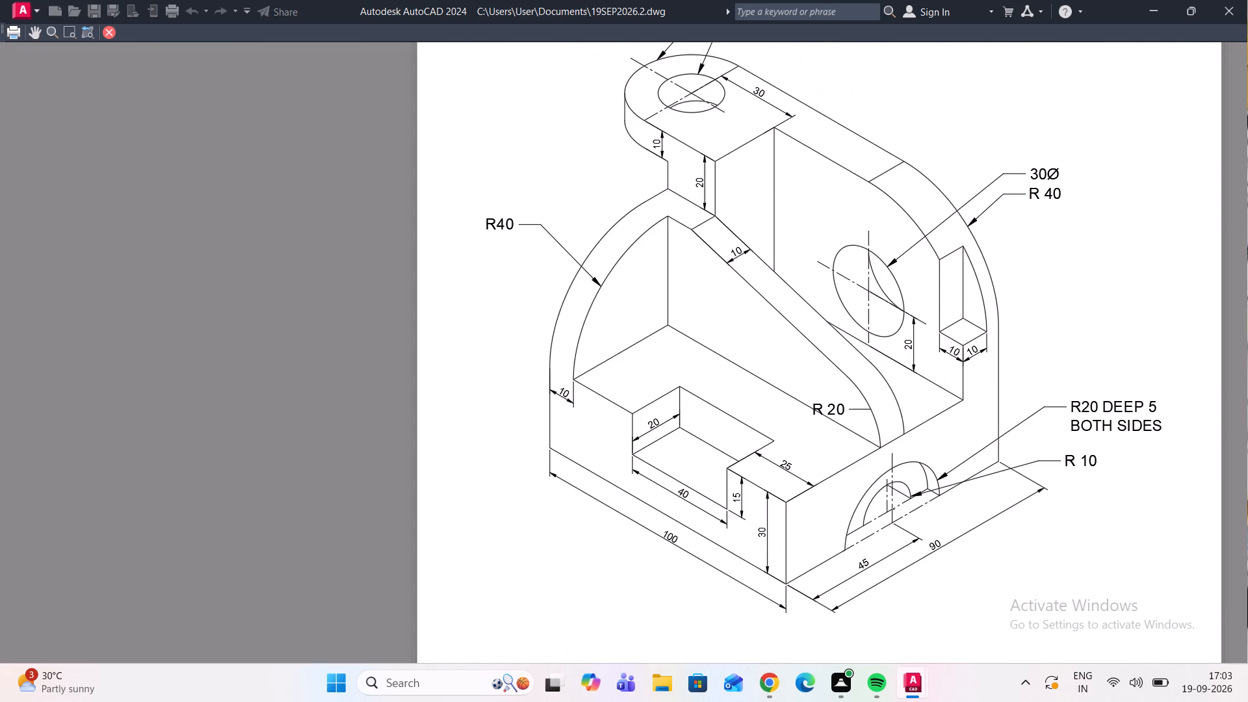
scroll(893, 510, "down", 2)
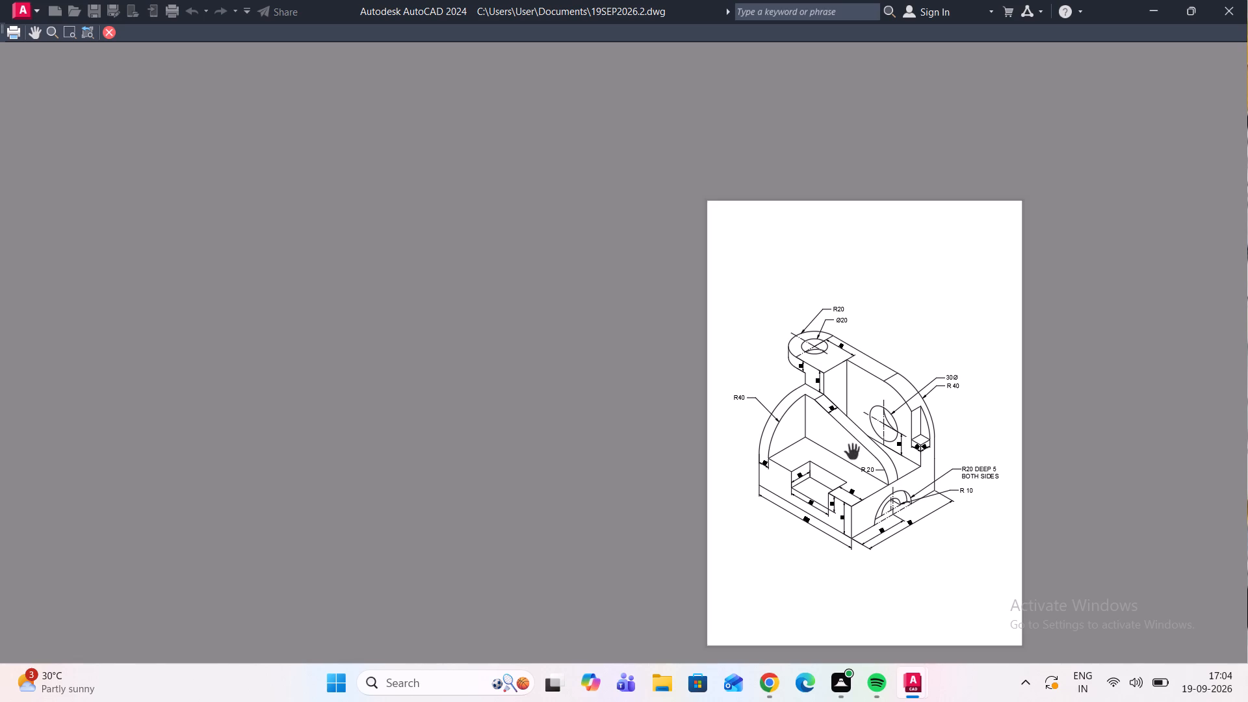
Examine the 30Ø hole in the upright wall, its centre lines and callout, and the whole bracket on the previewed sheet.
scroll(852, 453, "down", 2)
scroll(706, 469, "down", 2)
scroll(890, 424, "up", 2)
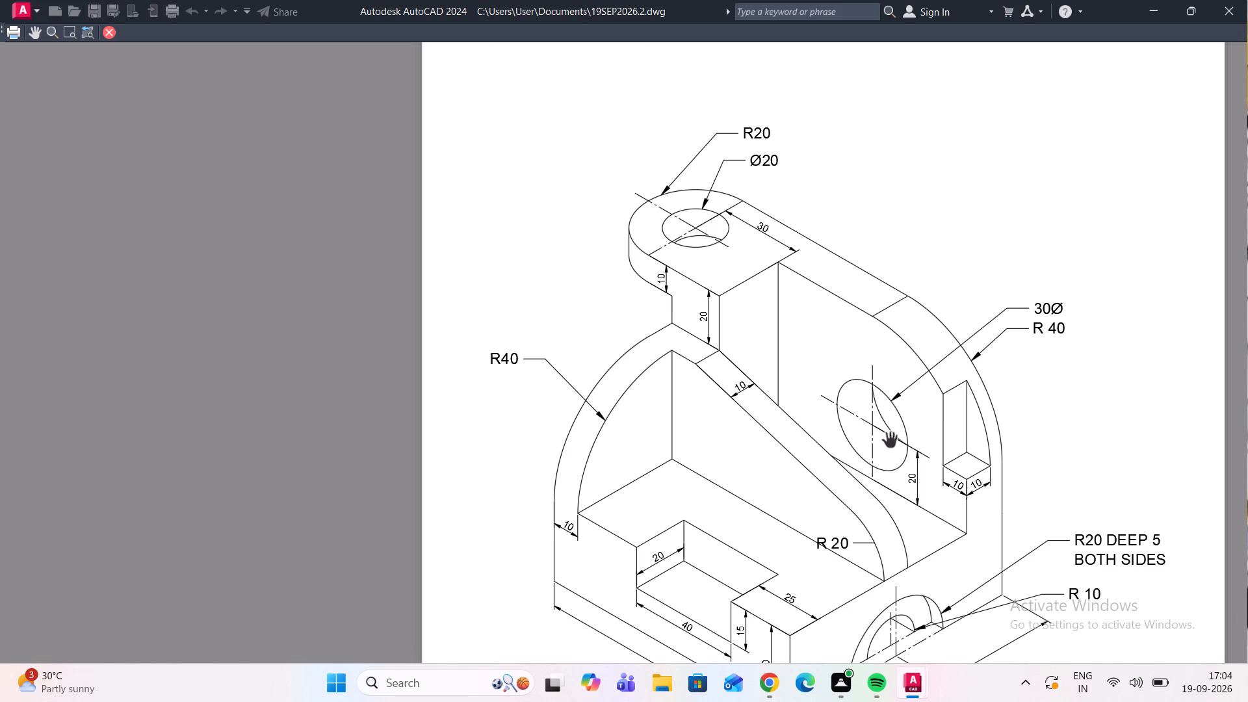
scroll(890, 440, "up", 4)
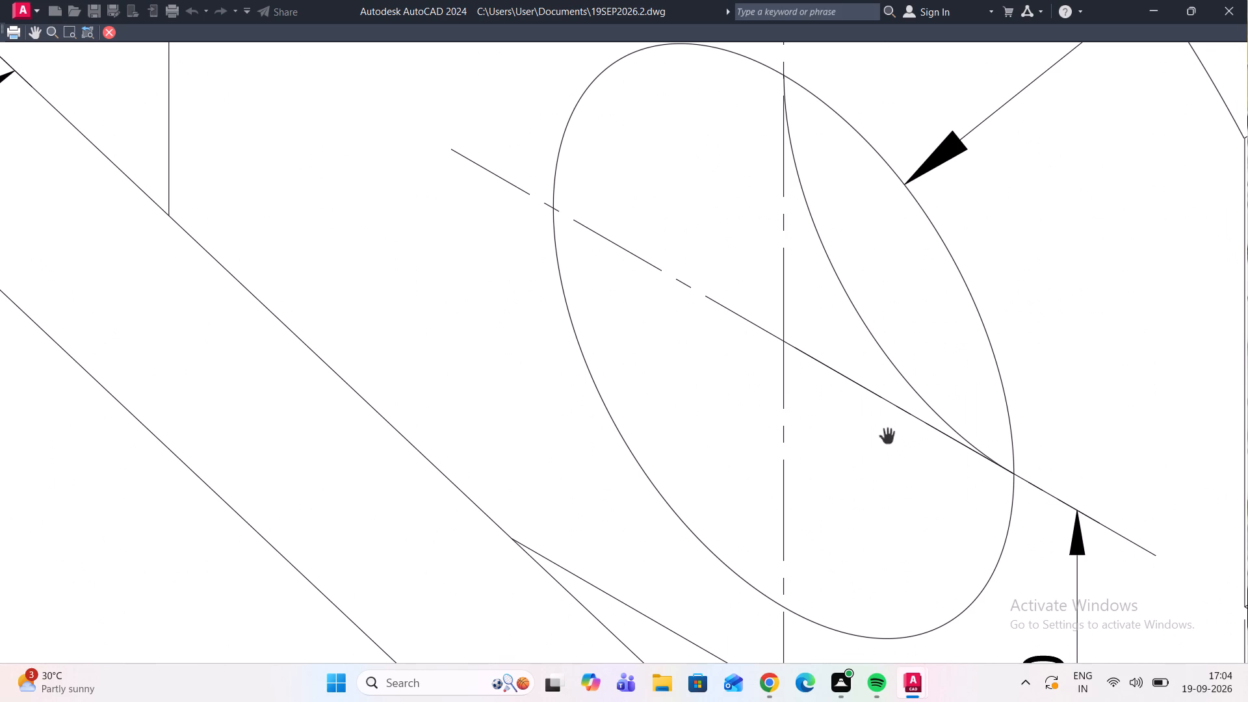
scroll(887, 443, "down", 3)
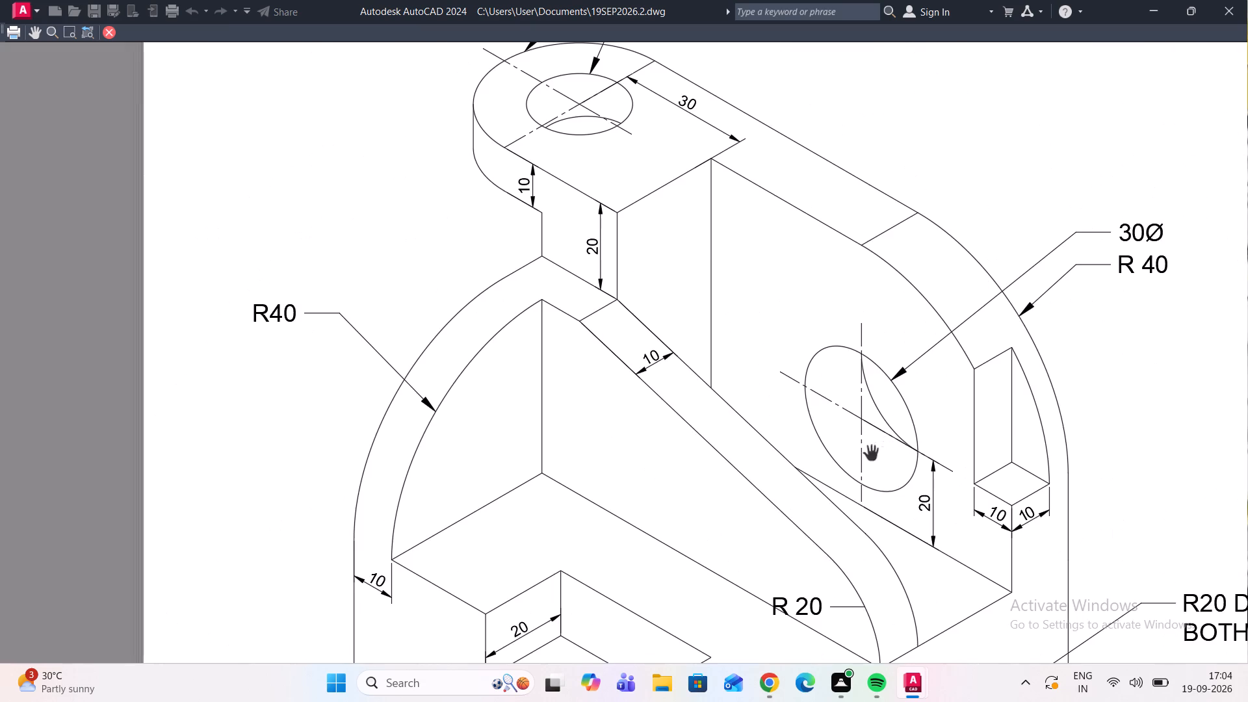
scroll(855, 370, "down", 2)
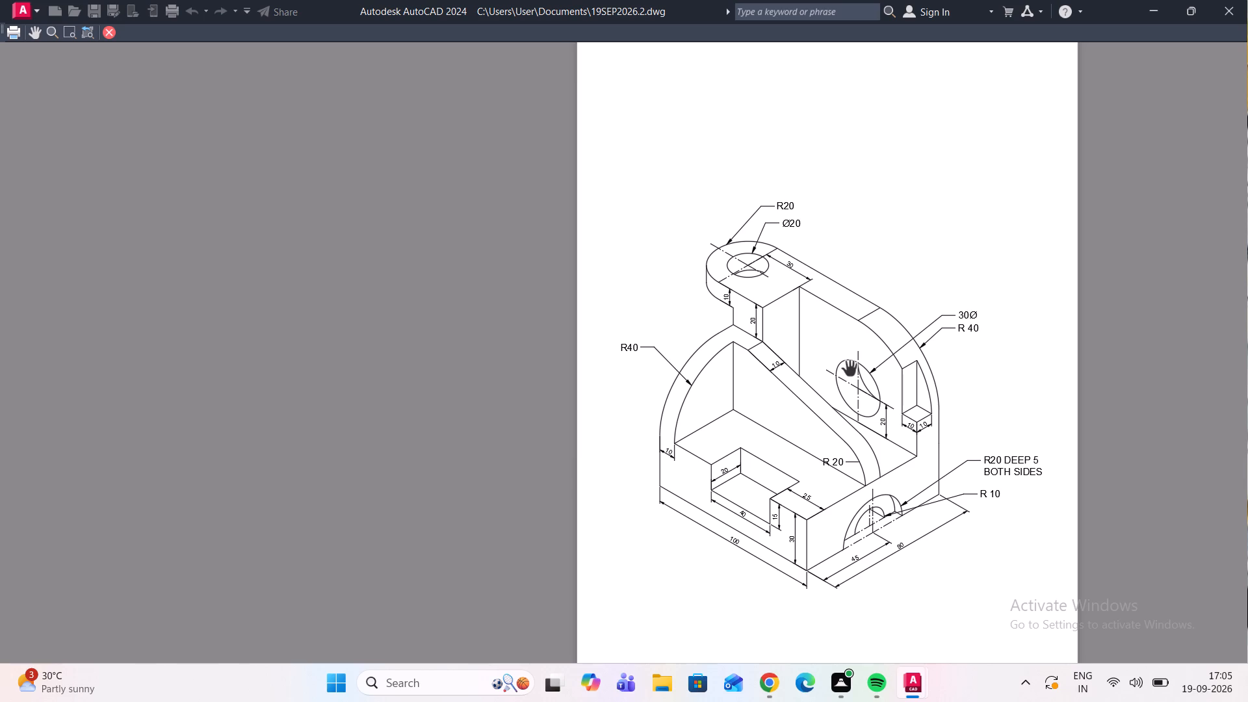
scroll(860, 370, "up", 2)
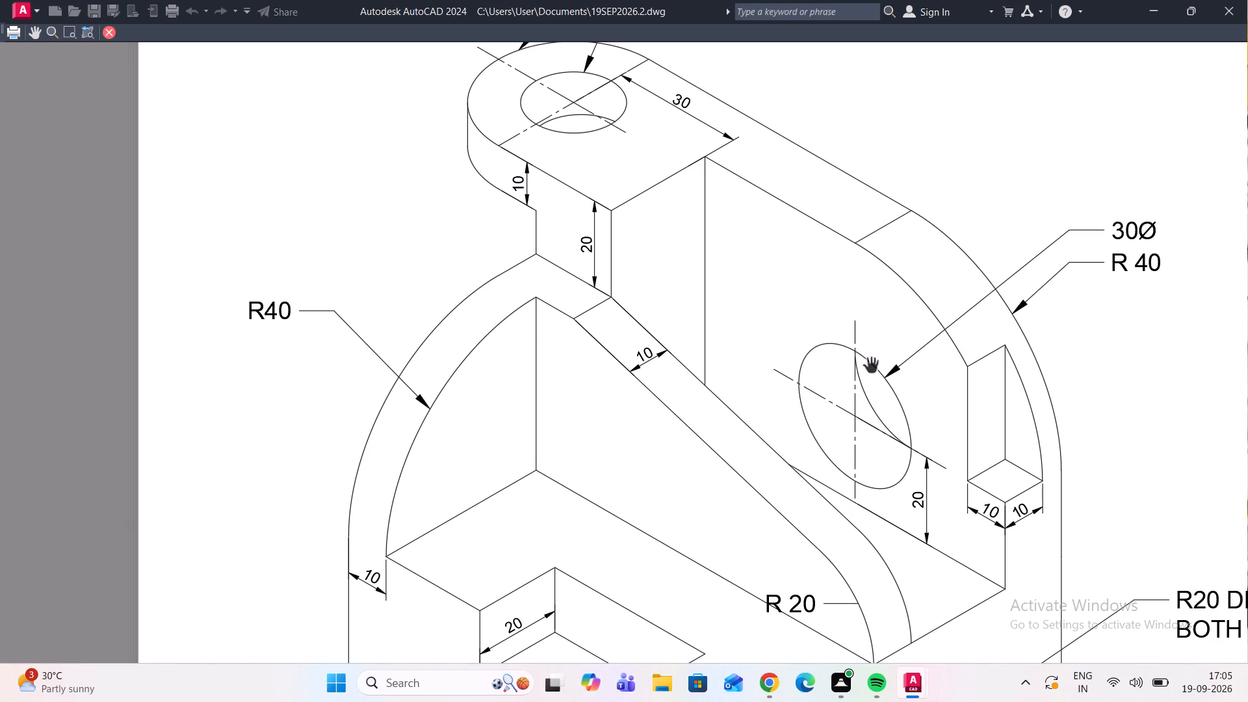
scroll(871, 366, "down", 2)
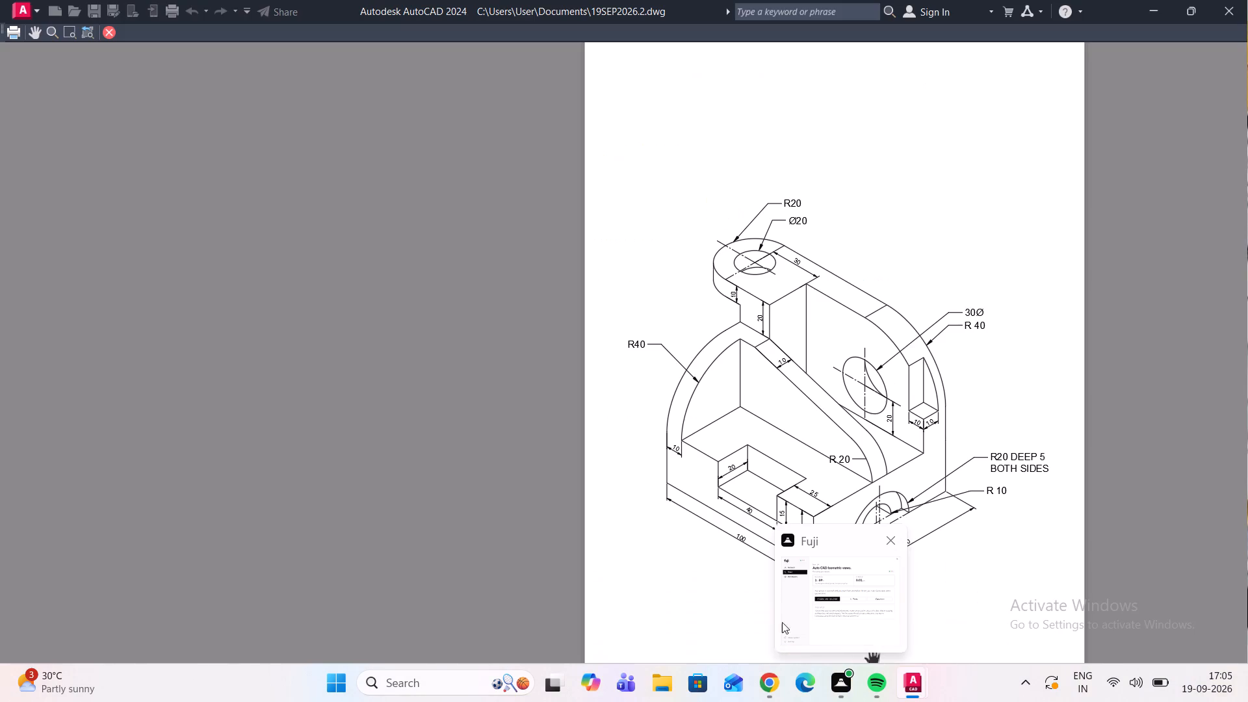
scroll(802, 441, "down", 1)
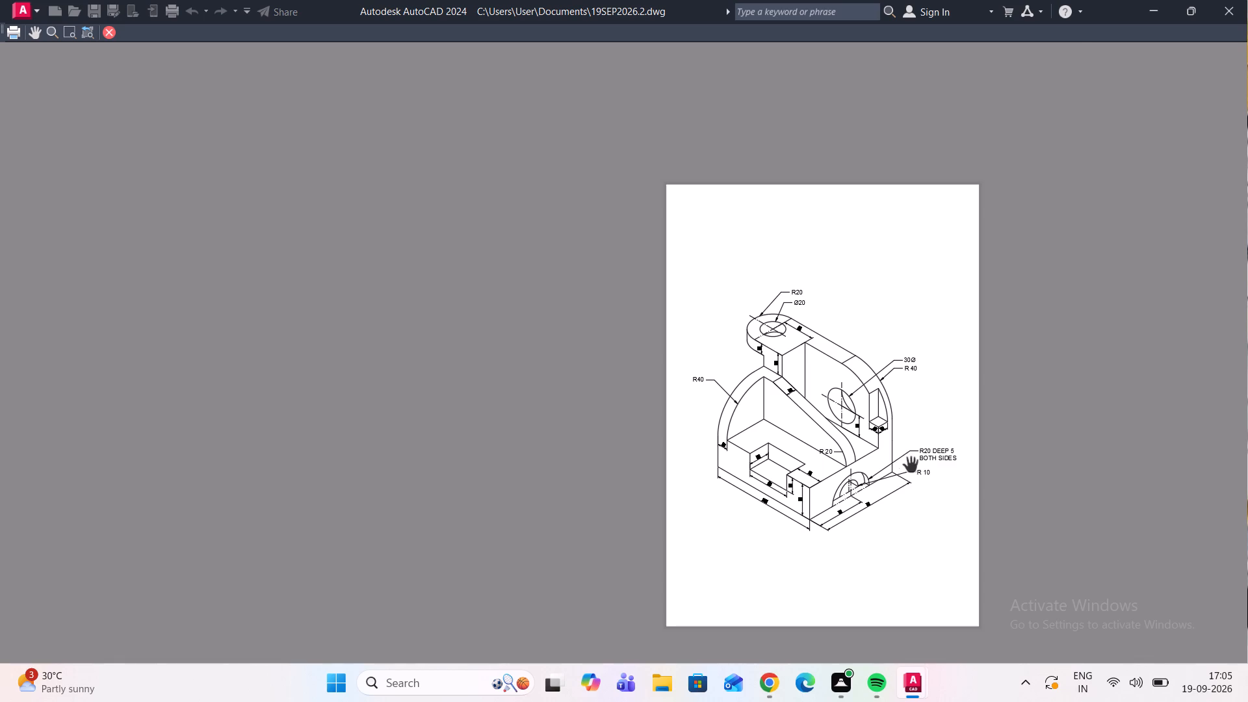
Examine the previewed R20 DEEP 5 BOTH SIDES and R 10 callouts with their leaders at the base's arched recess.
scroll(912, 465, "up", 5)
scroll(970, 440, "up", 1)
scroll(970, 439, "down", 3)
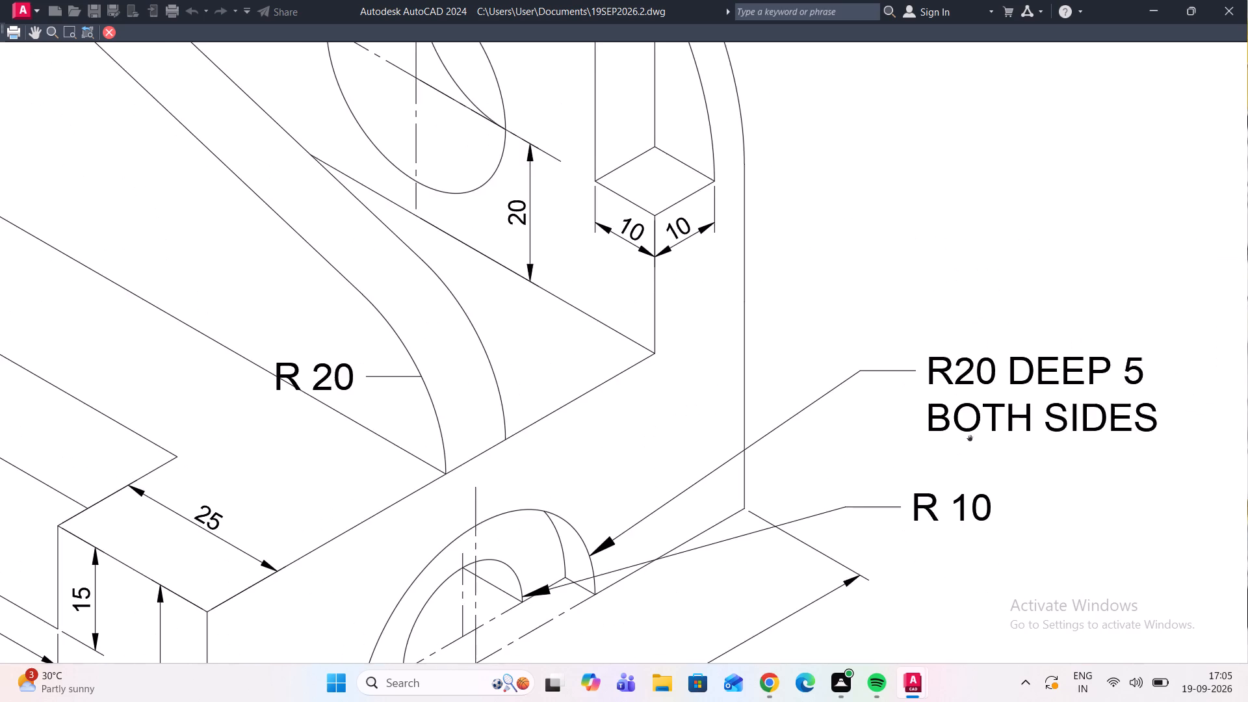
scroll(970, 439, "down", 2)
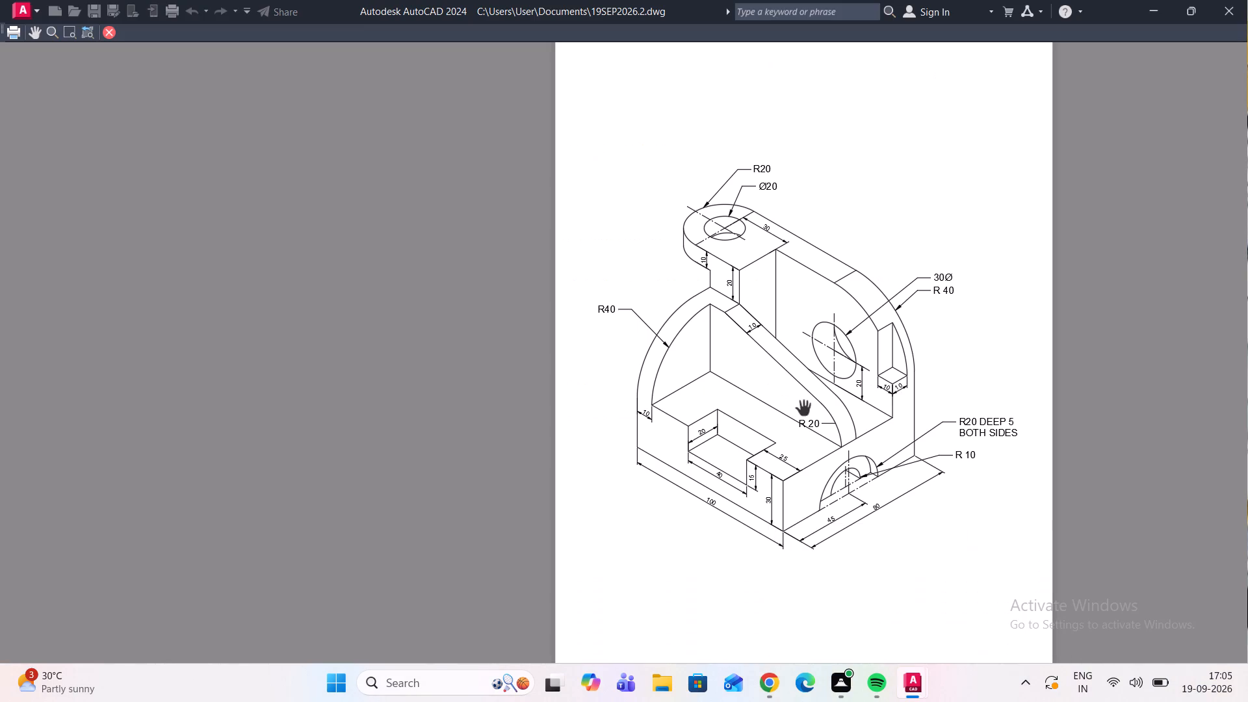
Examine the previewed R40 arch wall, the base's rectangular notch and its dimensions, and the whole bracket on the sheet.
scroll(801, 397, "up", 4)
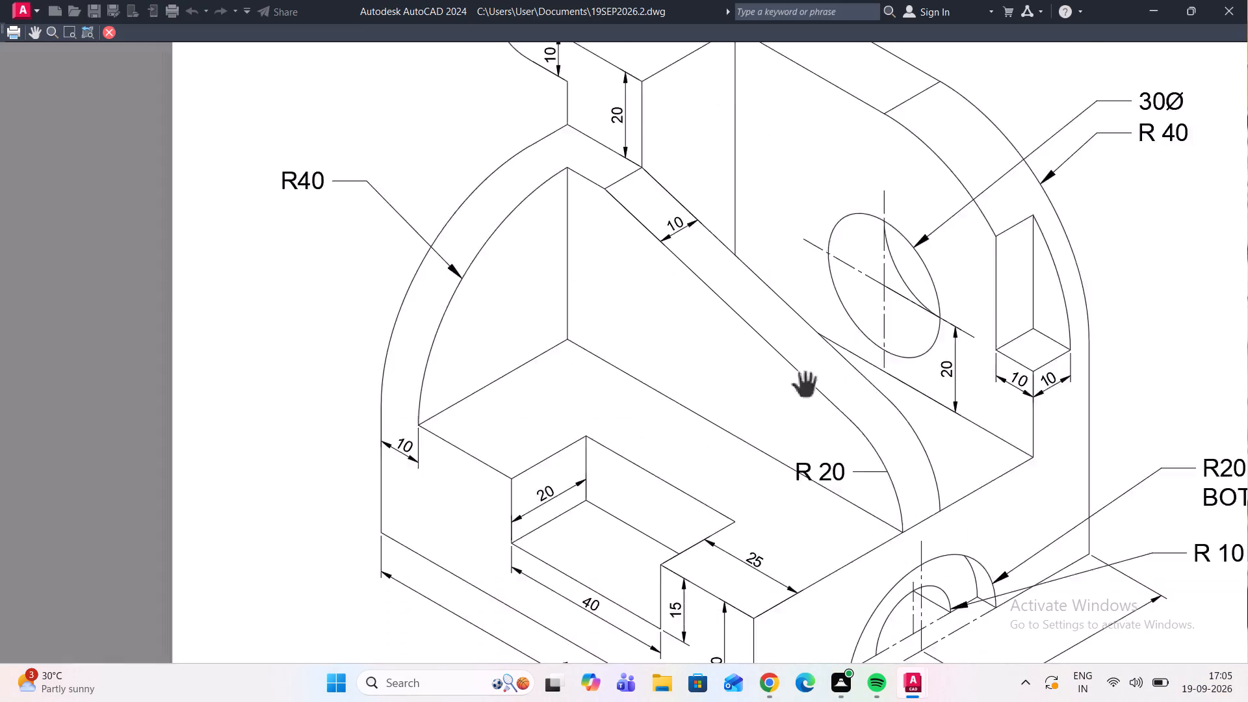
scroll(868, 252, "down", 3)
scroll(675, 271, "up", 2)
middle_click_drag(649, 310, 653, 338)
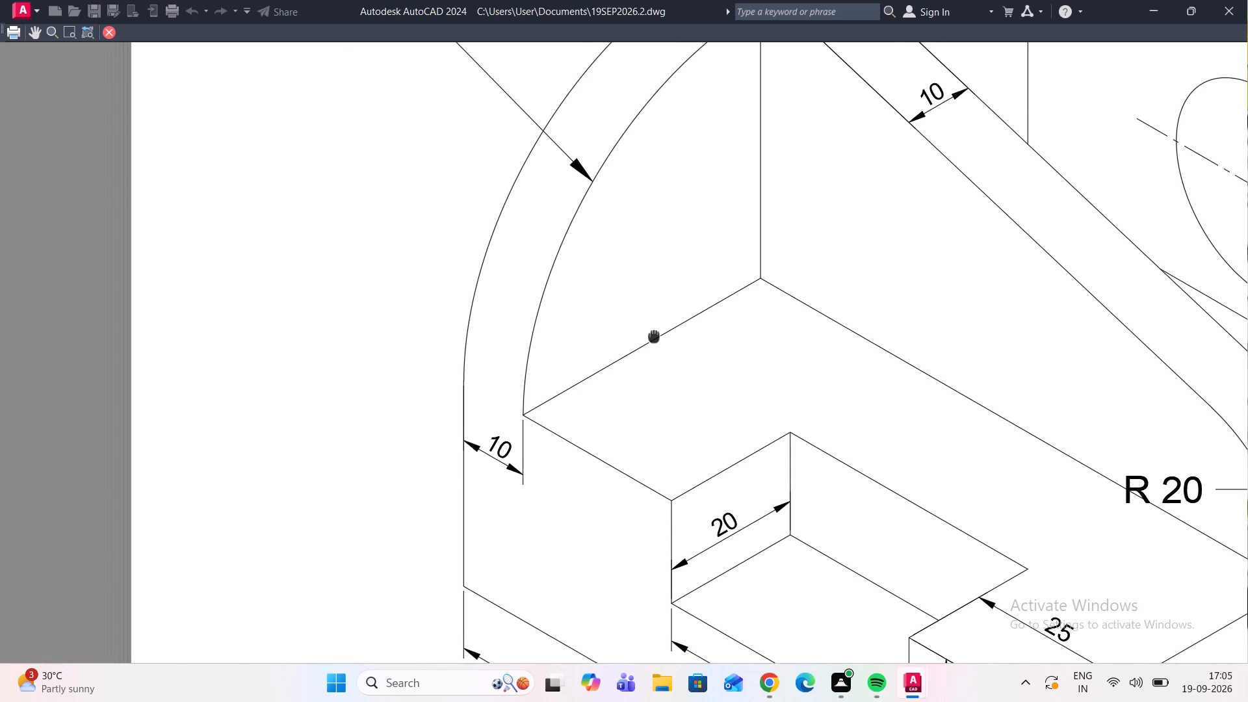
middle_click_drag(653, 338, 626, 215)
middle_click_drag(677, 385, 674, 229)
scroll(667, 255, "down", 1)
middle_click_drag(666, 328, 635, 263)
middle_click_drag(699, 309, 520, 432)
middle_click_drag(805, 389, 762, 501)
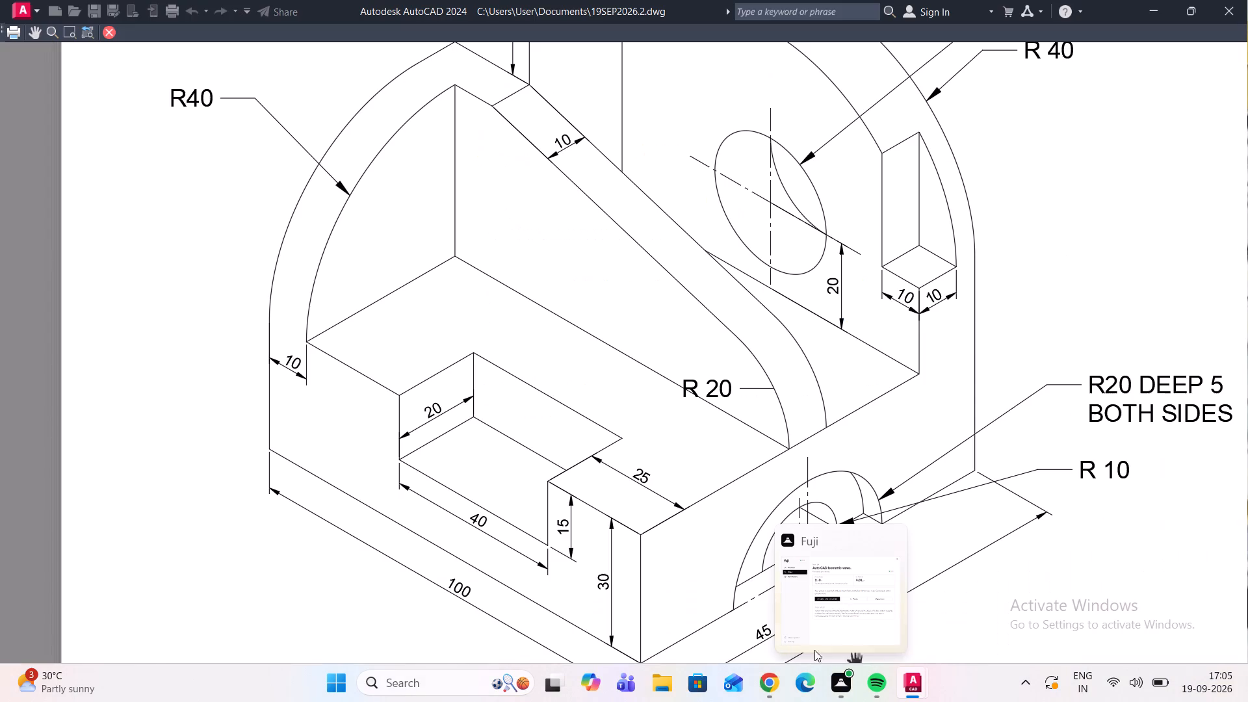
scroll(890, 389, "down", 2)
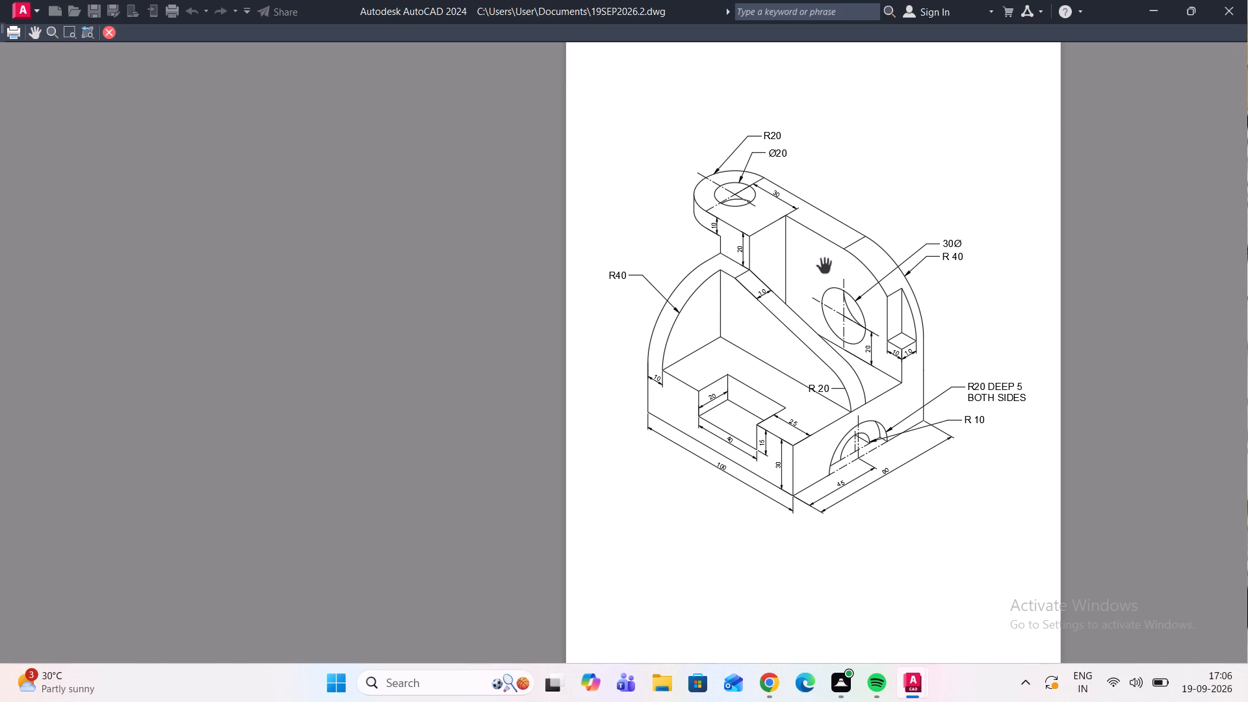
scroll(824, 266, "up", 3)
scroll(824, 265, "down", 2)
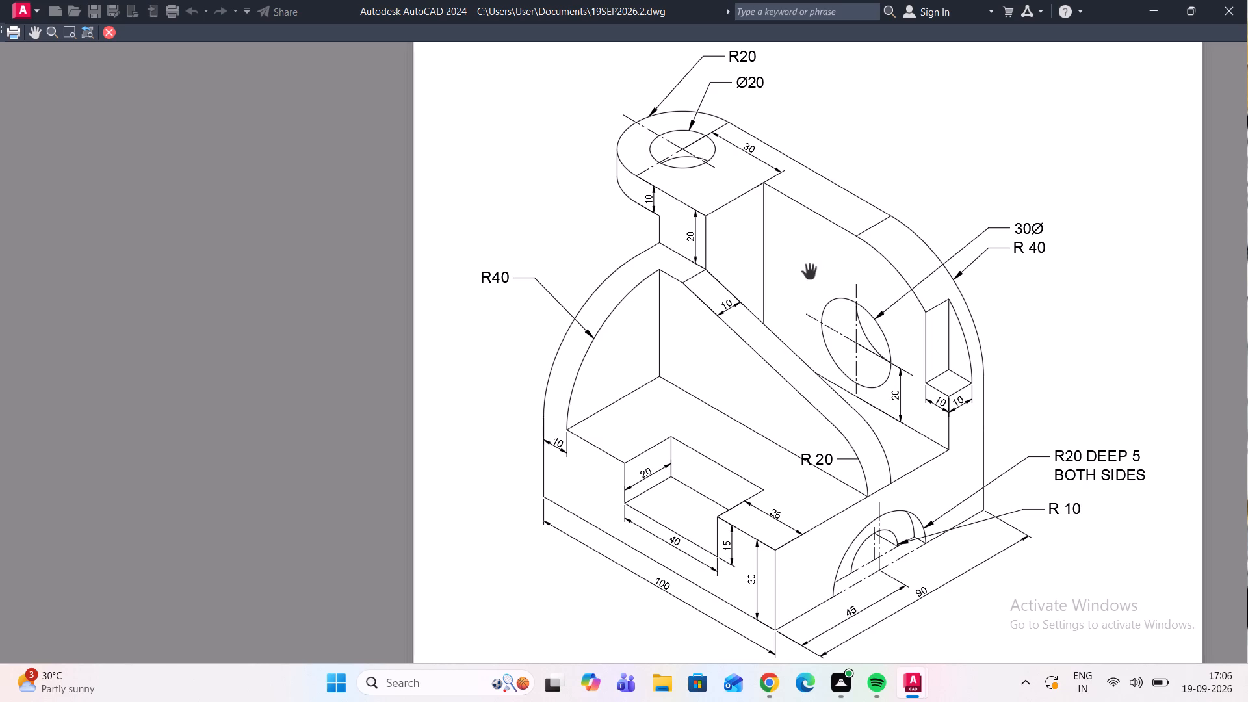
scroll(807, 274, "down", 2)
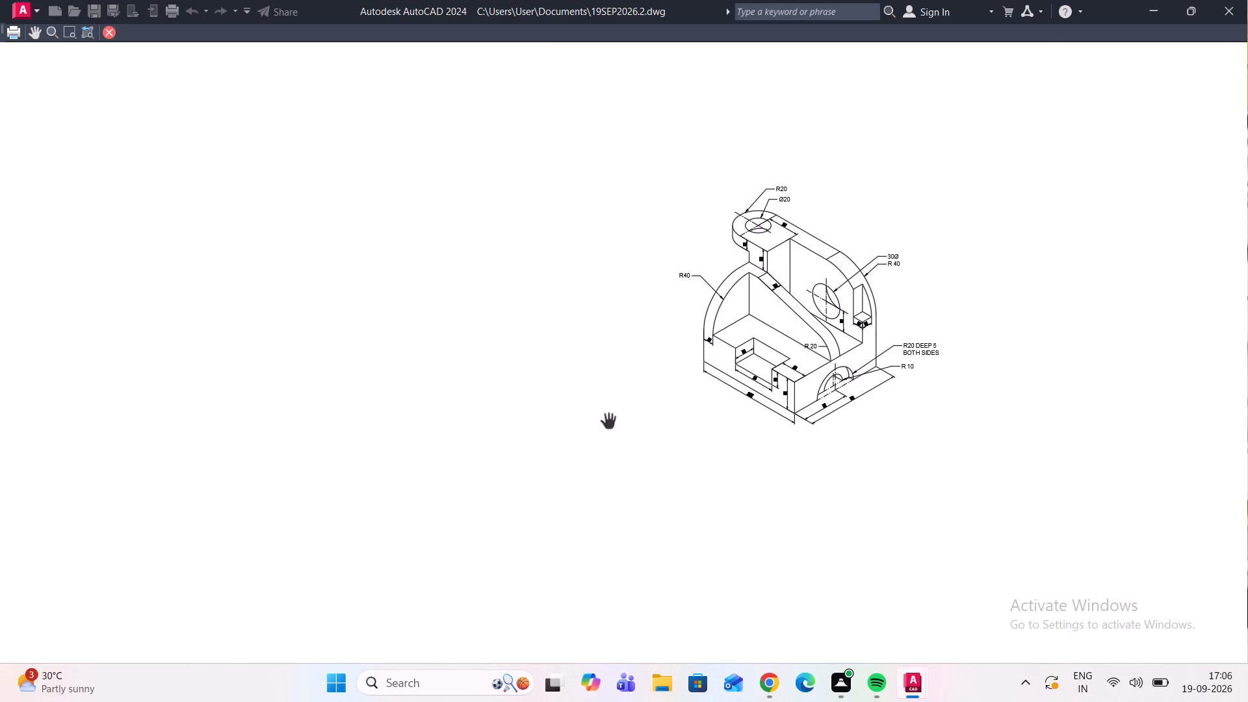
Plot the previewed drawing to 19SEP2026.2-Model.pdf in the Documents folder and close the PDF that opens.
left_click(12, 40)
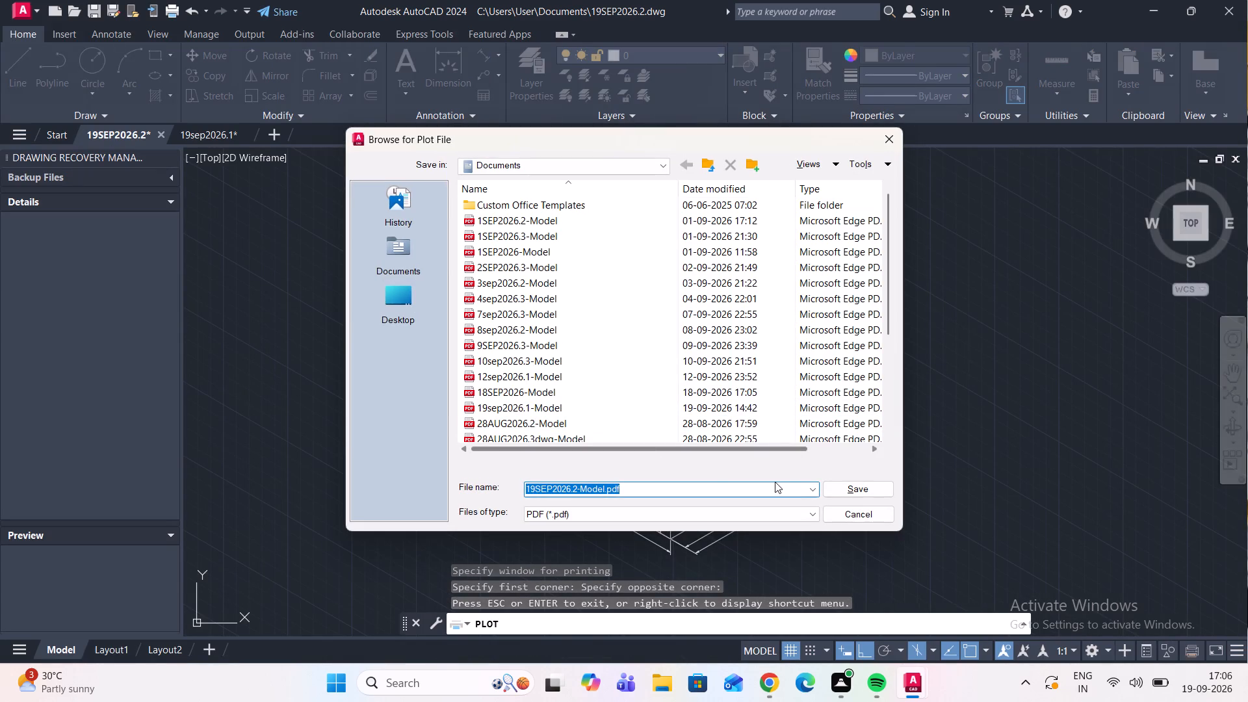
left_click(850, 483)
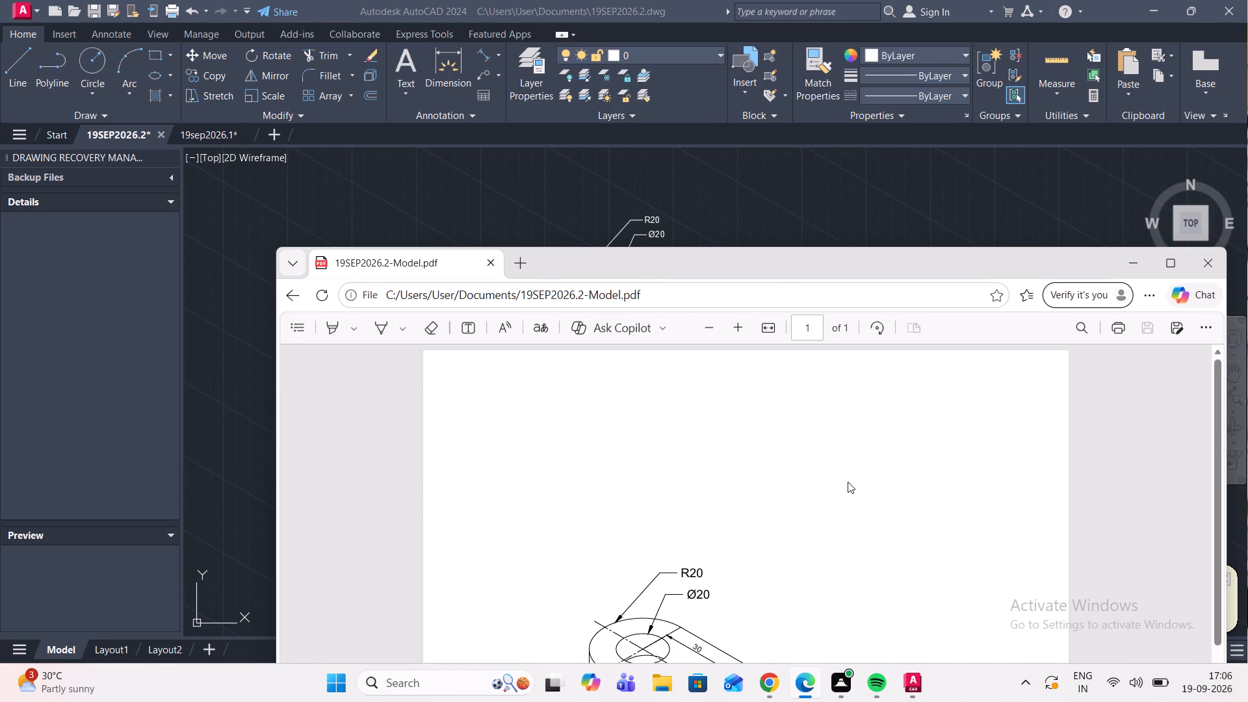
left_click(1197, 264)
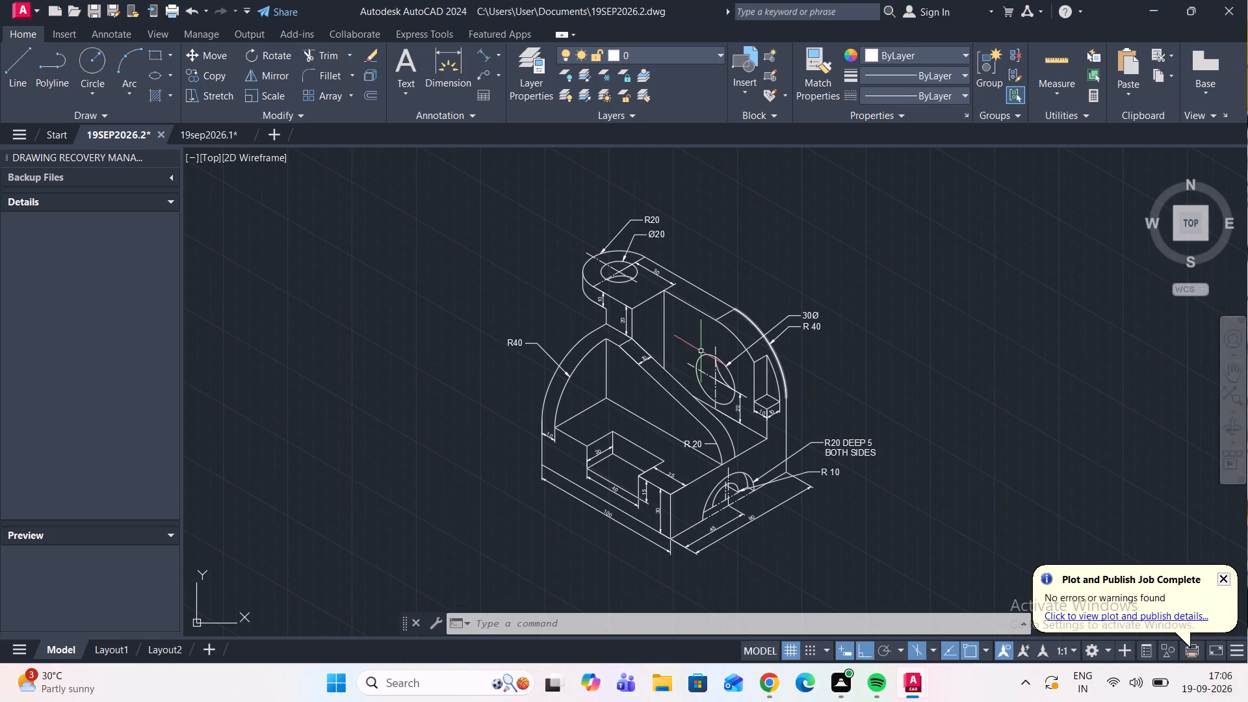
Start a circle with its centre on the lower edge of the sloping rib, near the middle of its straight length.
left_click(96, 67)
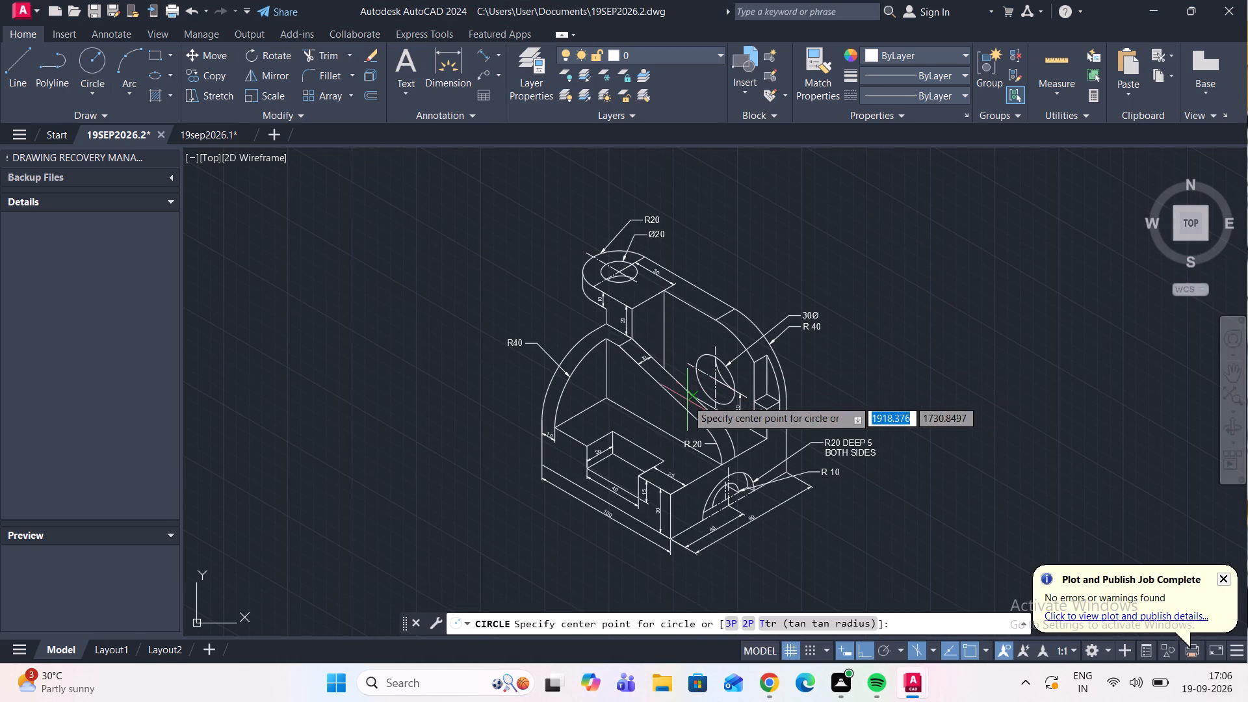
left_click(665, 400)
scroll(770, 338, "down", 4)
scroll(748, 375, "up", 4)
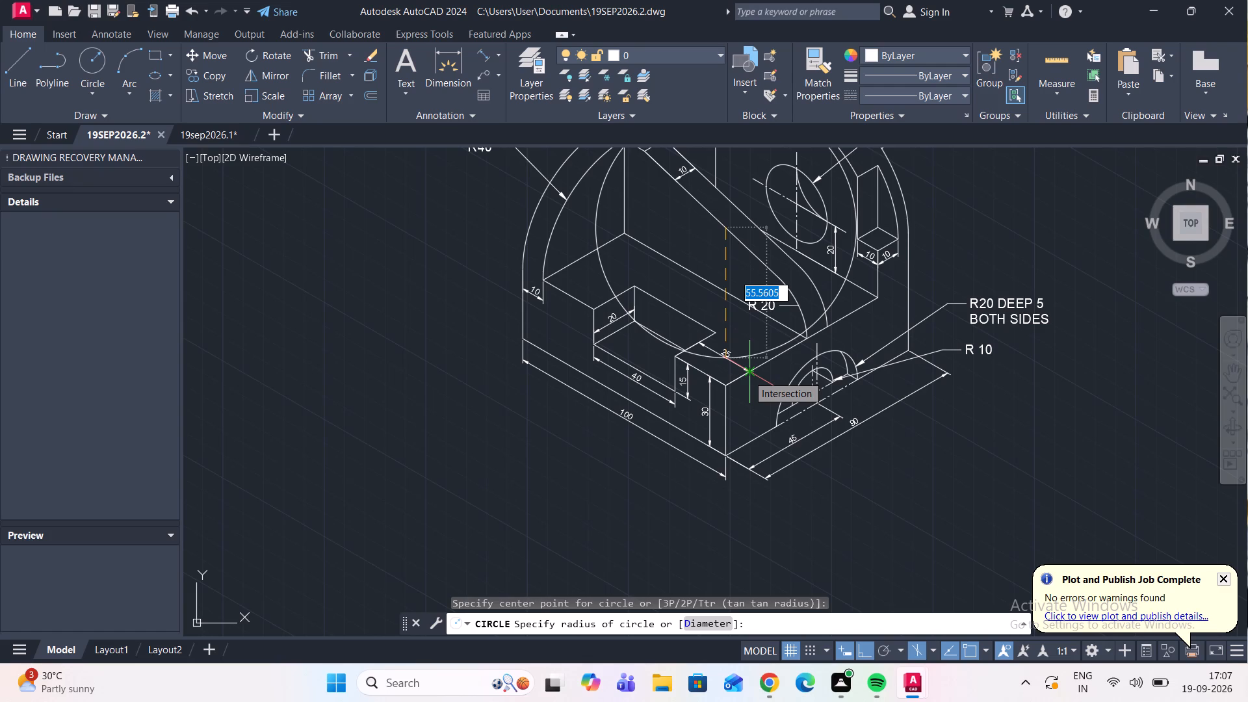
scroll(734, 374, "down", 2)
scroll(703, 325, "up", 3)
scroll(720, 317, "down", 2)
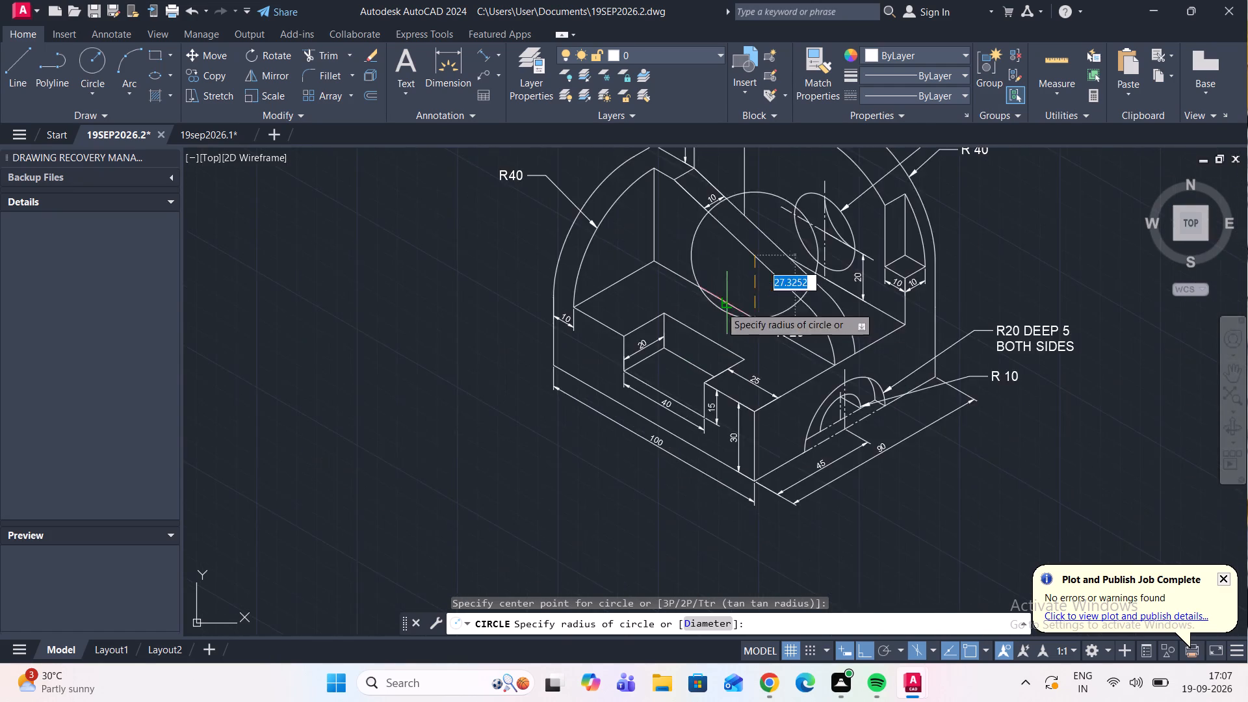
scroll(760, 299, "up", 3)
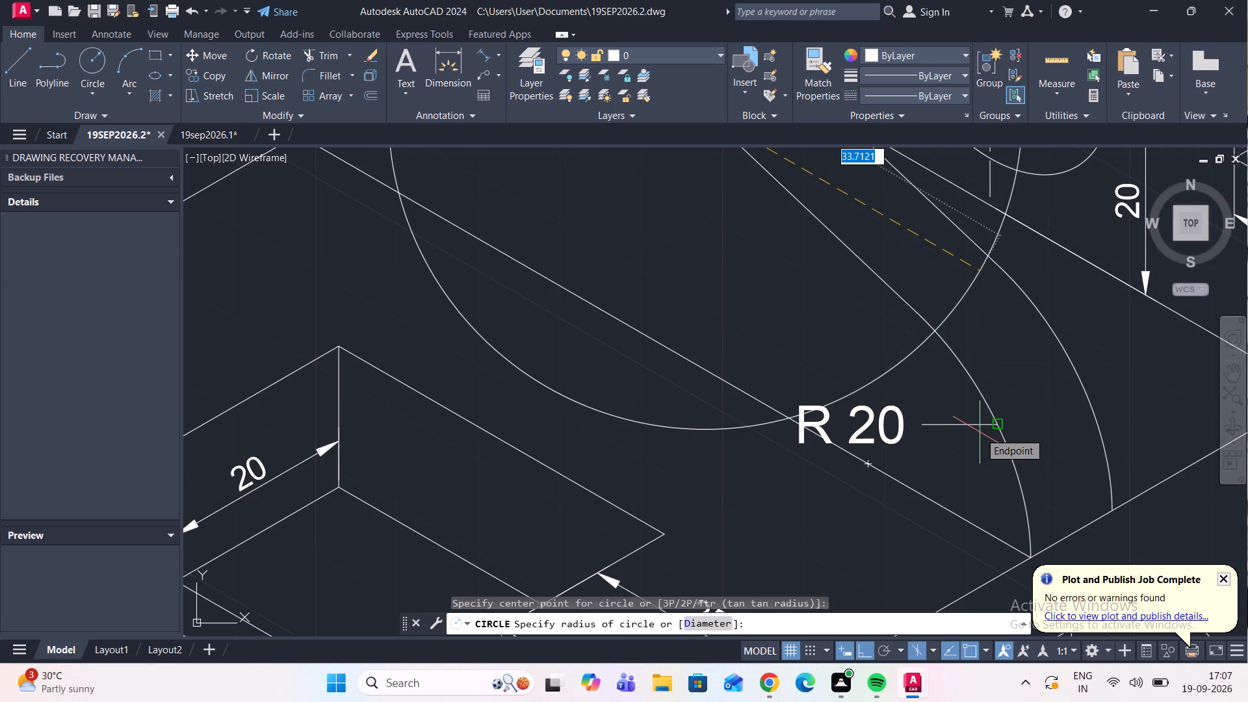
scroll(1037, 424, "down", 3)
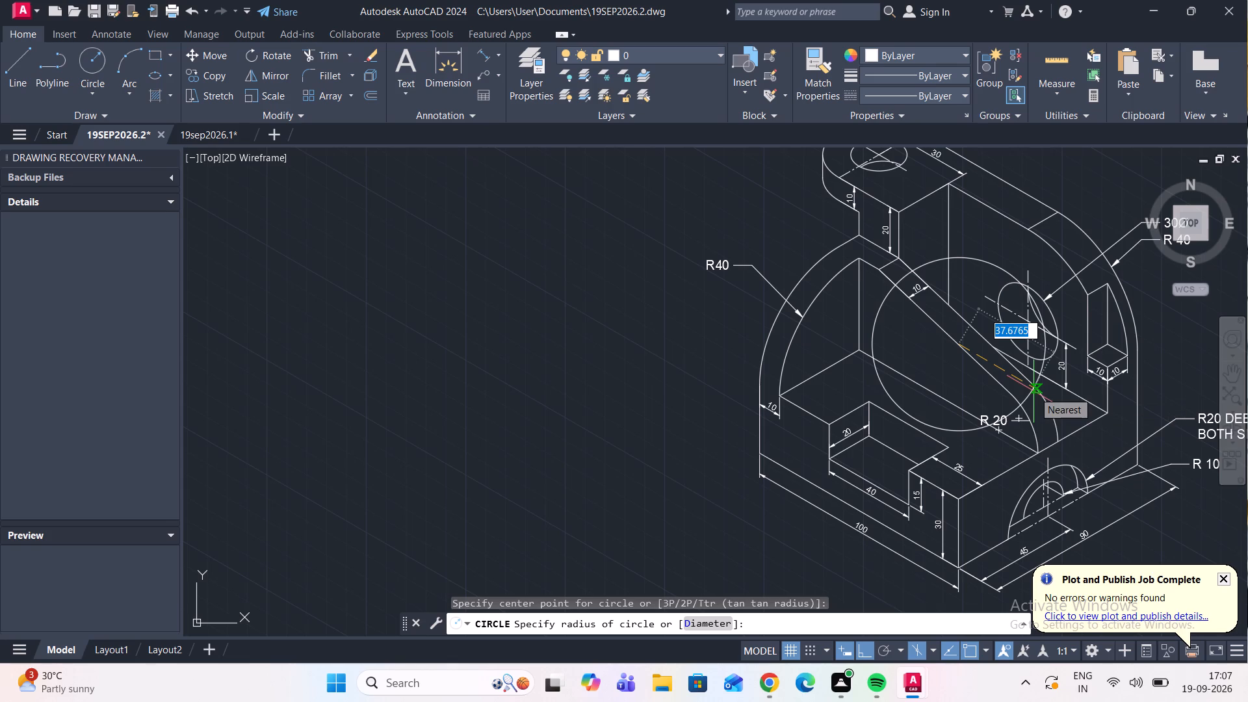
scroll(1033, 391, "down", 2)
scroll(1043, 333, "up", 2)
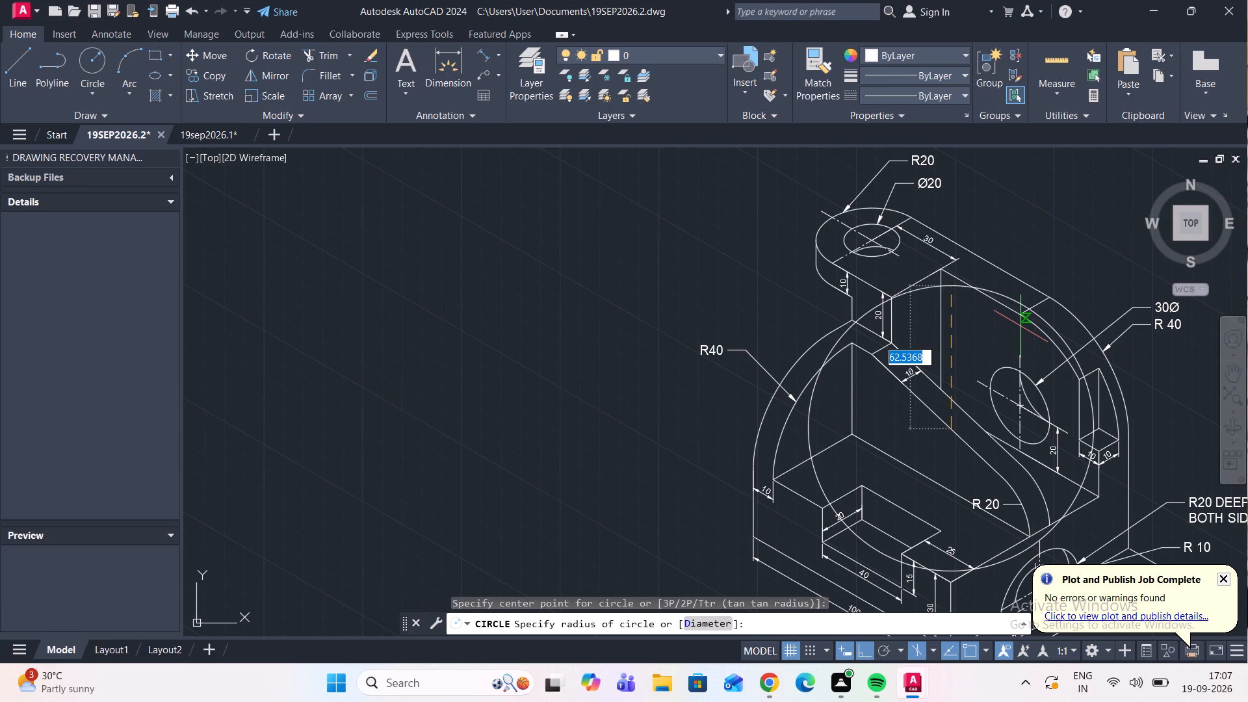
scroll(1020, 326, "up", 1)
scroll(1020, 326, "down", 3)
scroll(991, 355, "up", 2)
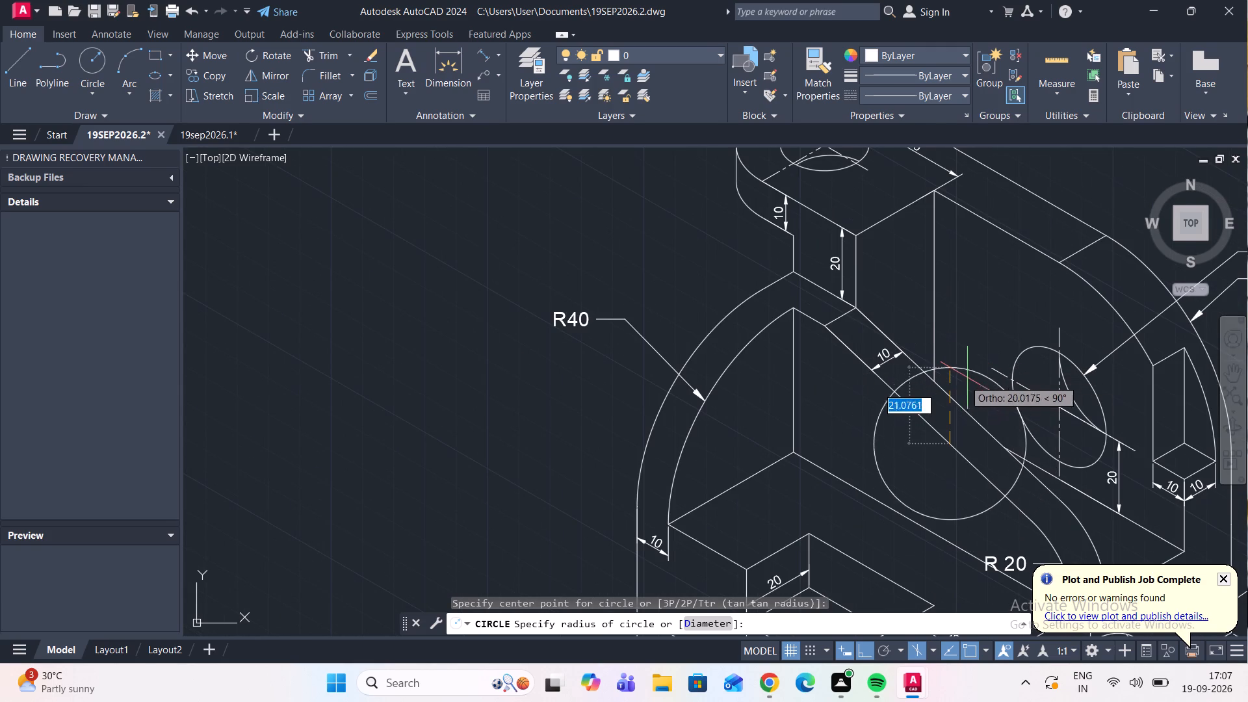
scroll(972, 375, "down", 2)
scroll(960, 452, "up", 2)
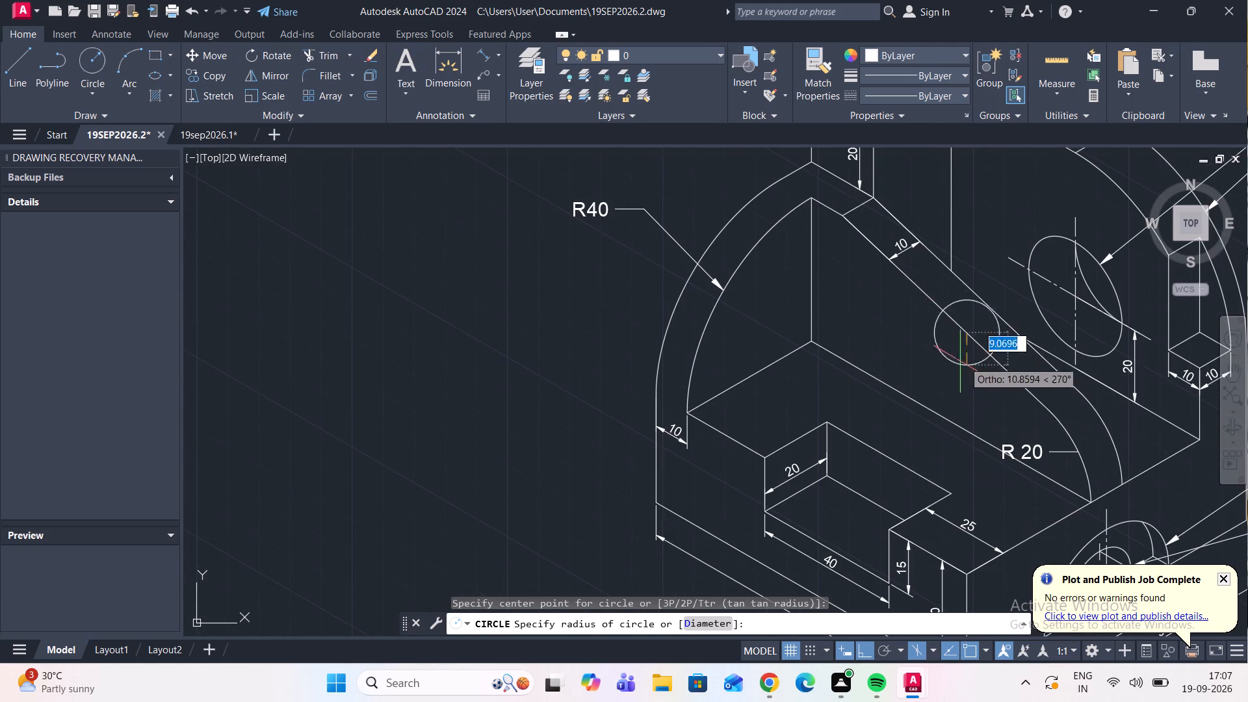
scroll(1033, 356, "down", 3)
scroll(1062, 325, "up", 2)
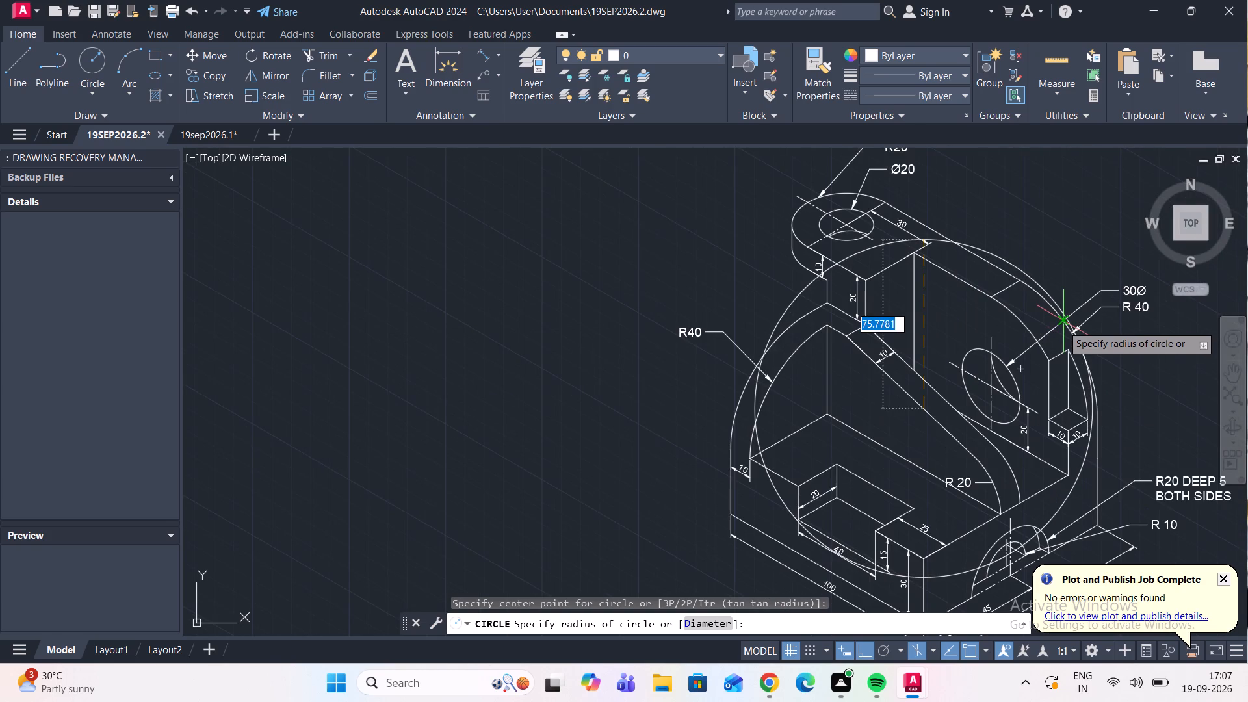
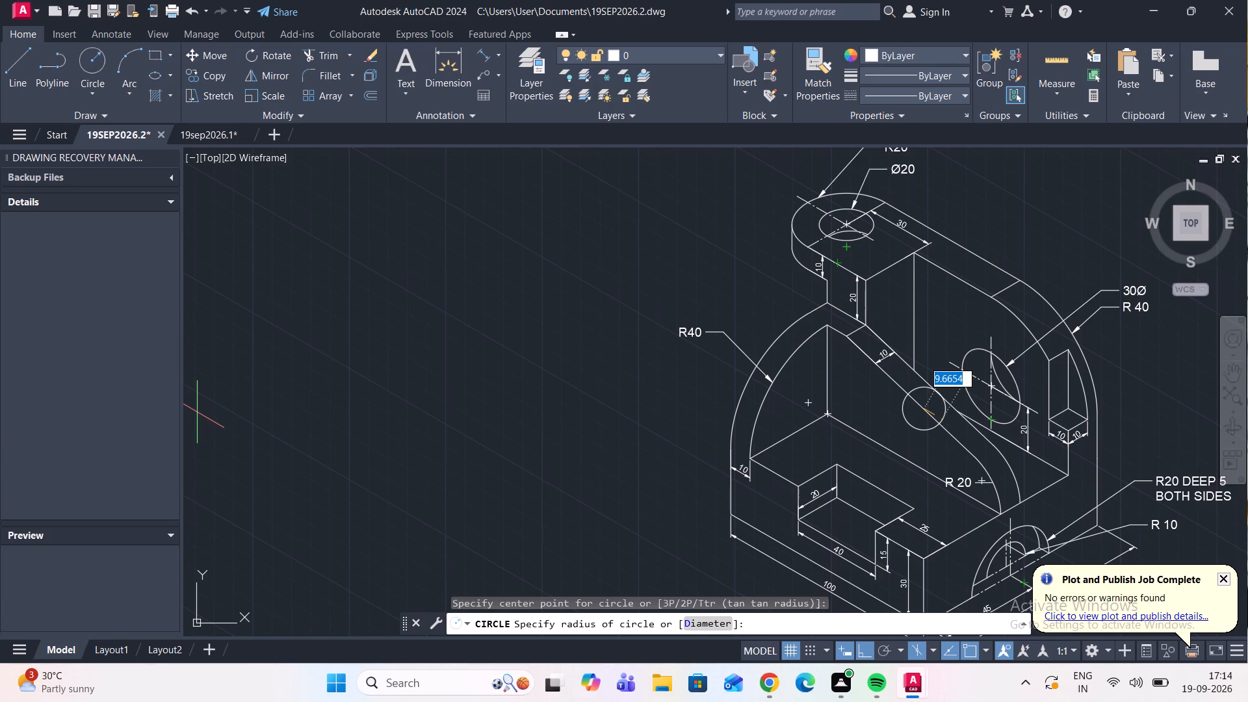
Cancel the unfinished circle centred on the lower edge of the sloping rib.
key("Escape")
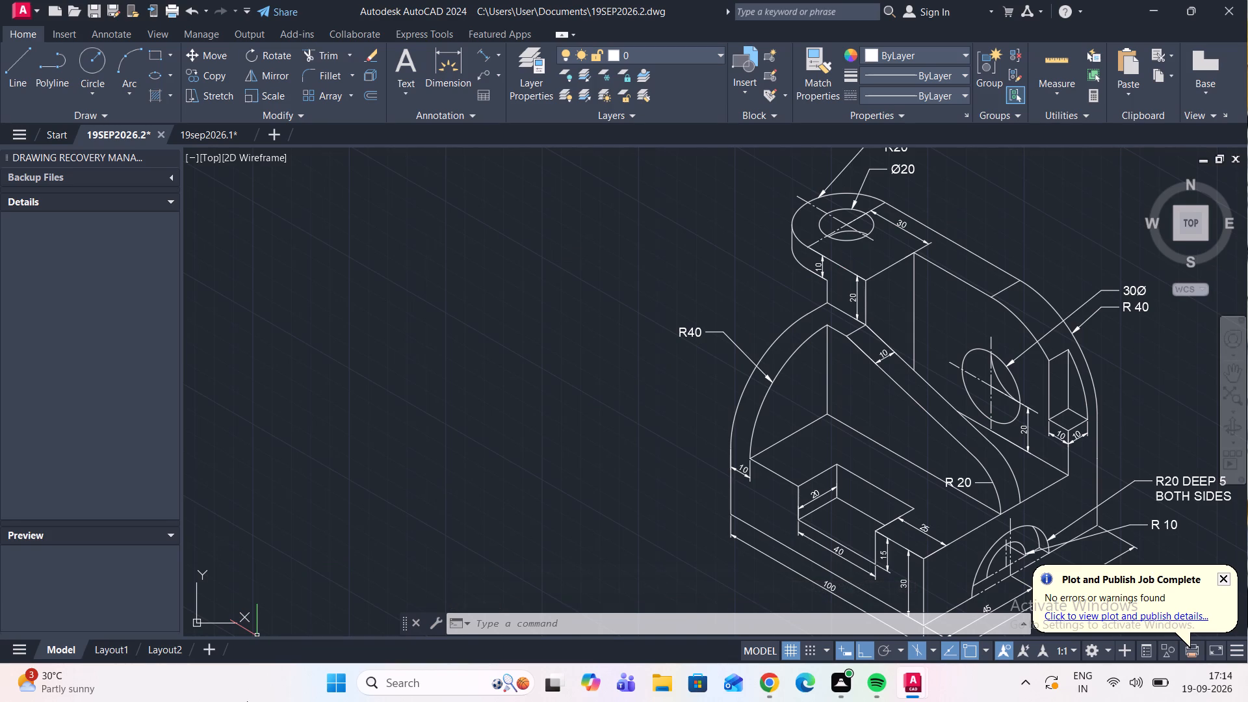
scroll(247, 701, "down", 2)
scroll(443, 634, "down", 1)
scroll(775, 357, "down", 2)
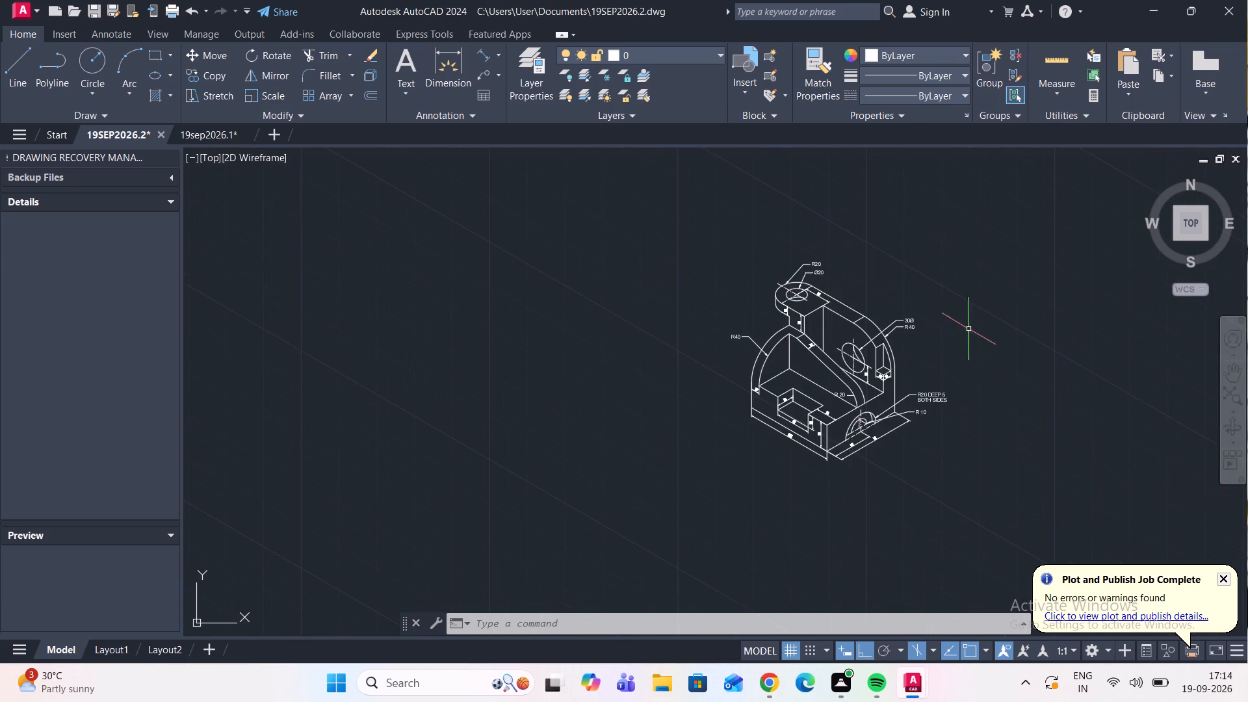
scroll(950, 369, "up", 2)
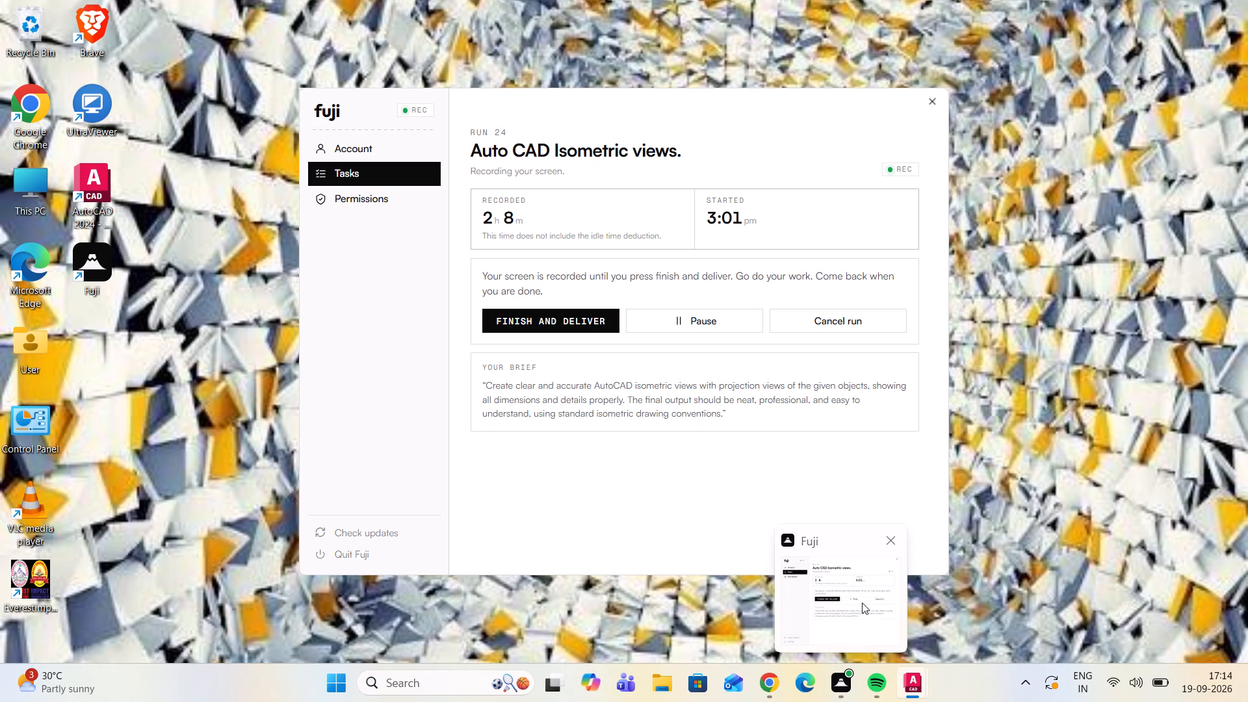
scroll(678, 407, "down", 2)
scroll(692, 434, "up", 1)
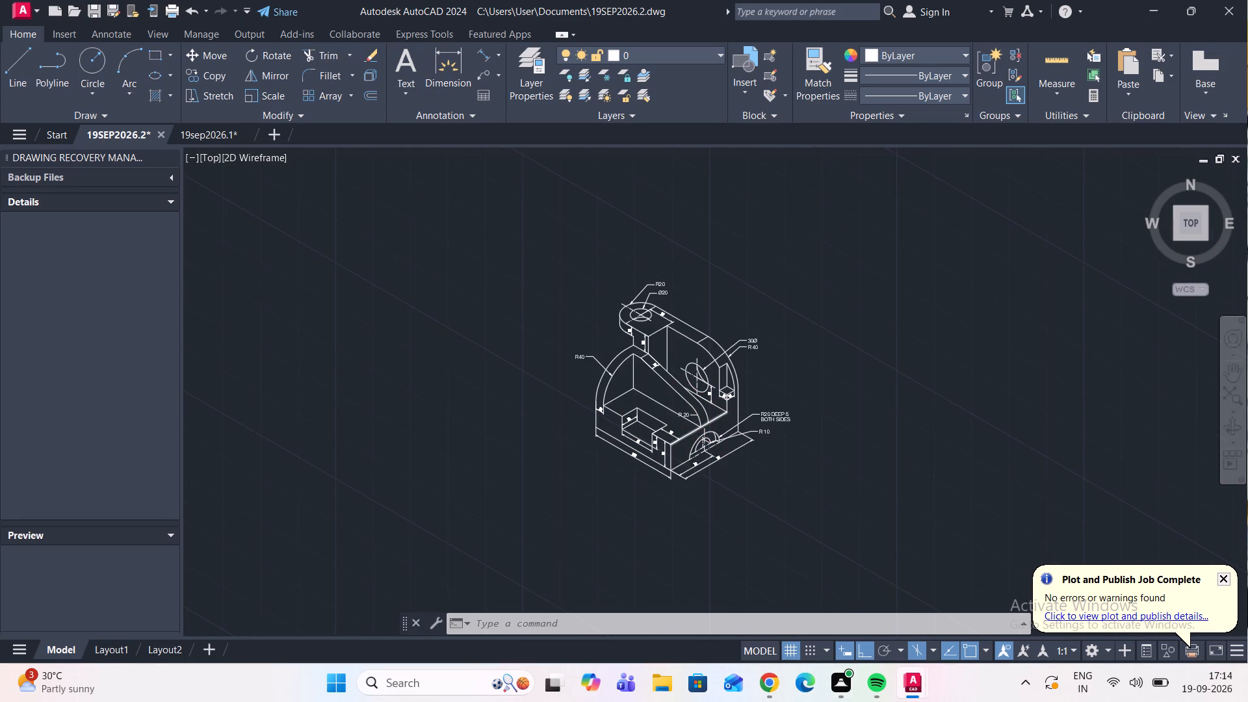